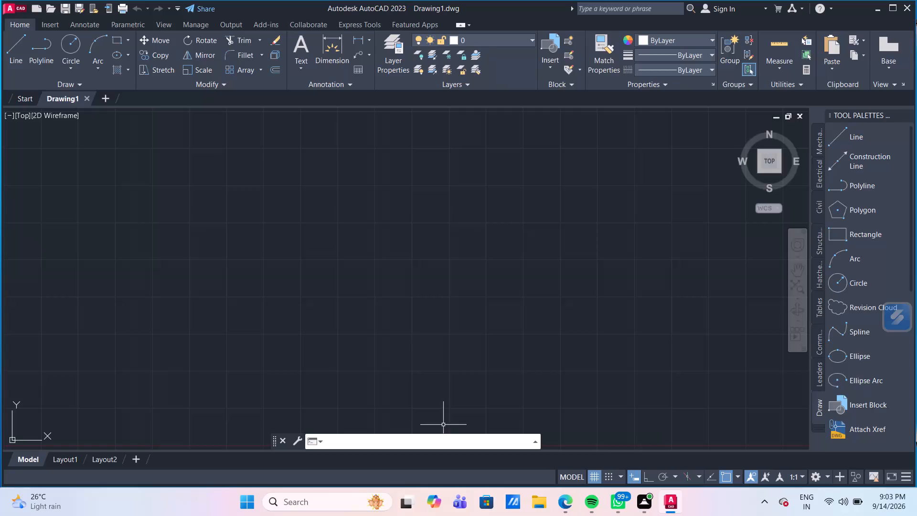
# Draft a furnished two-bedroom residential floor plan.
# Turn on log file recording with the LOGFILEON command.
pyautogui.write('LOG')
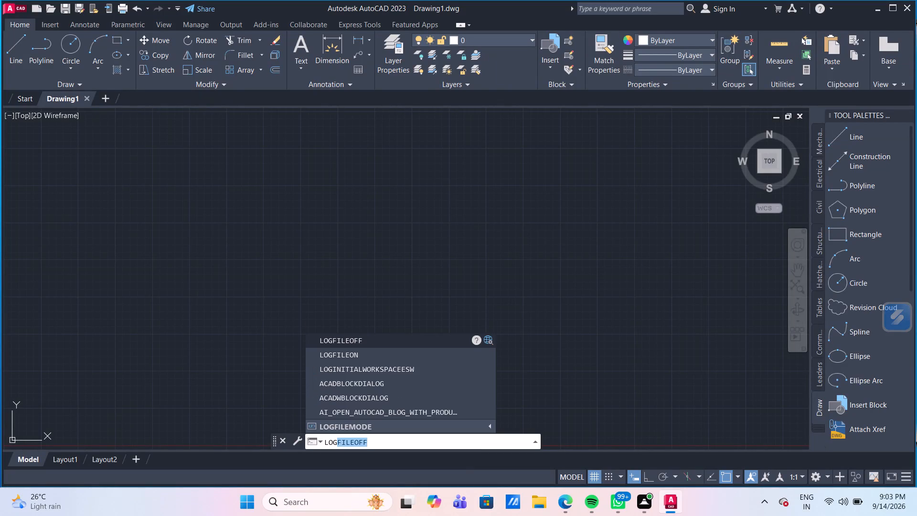
pyautogui.click(428, 359)
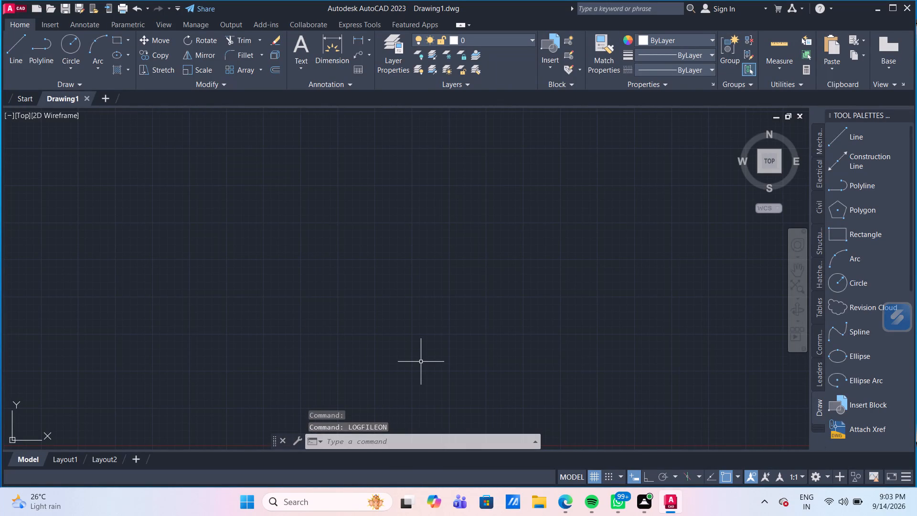
# Configure the drawing units to the Engineering length type with 0'-0" precision.
pyautogui.write('UN')
pyautogui.press('Return')
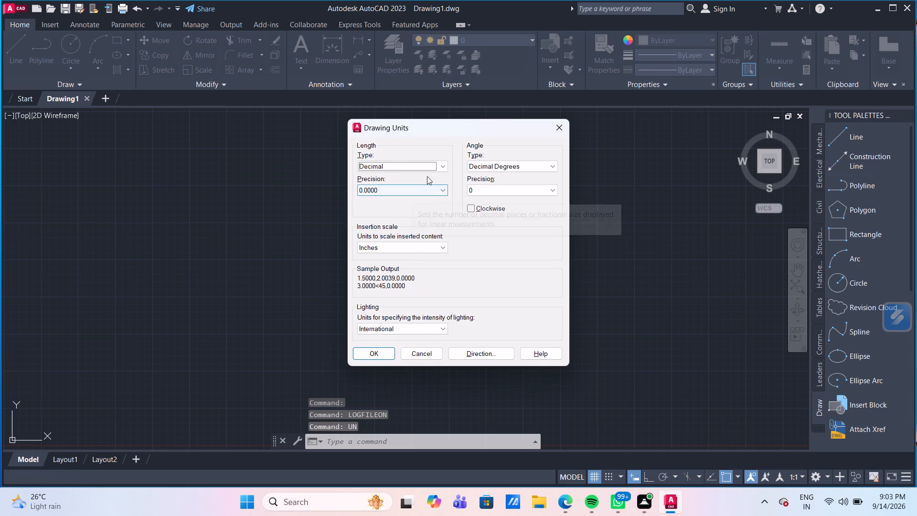
pyautogui.click(431, 165)
pyautogui.click(427, 192)
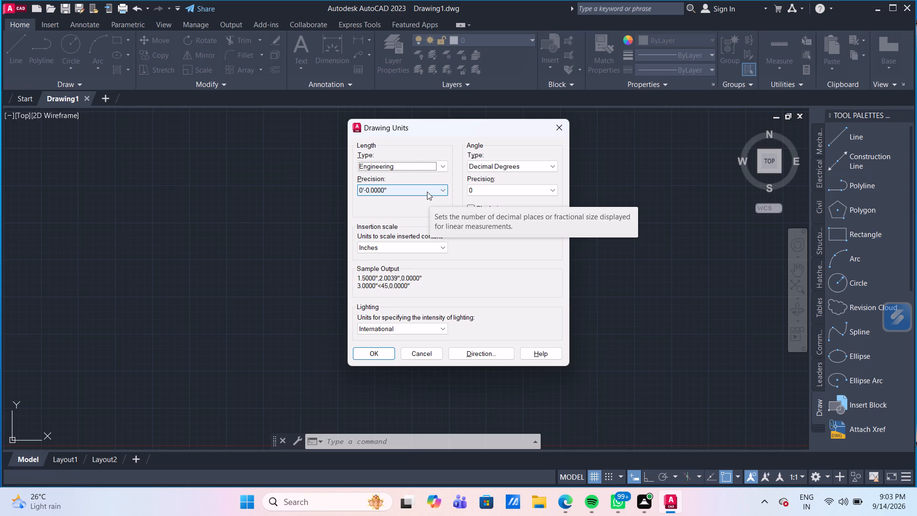
pyautogui.click(425, 191)
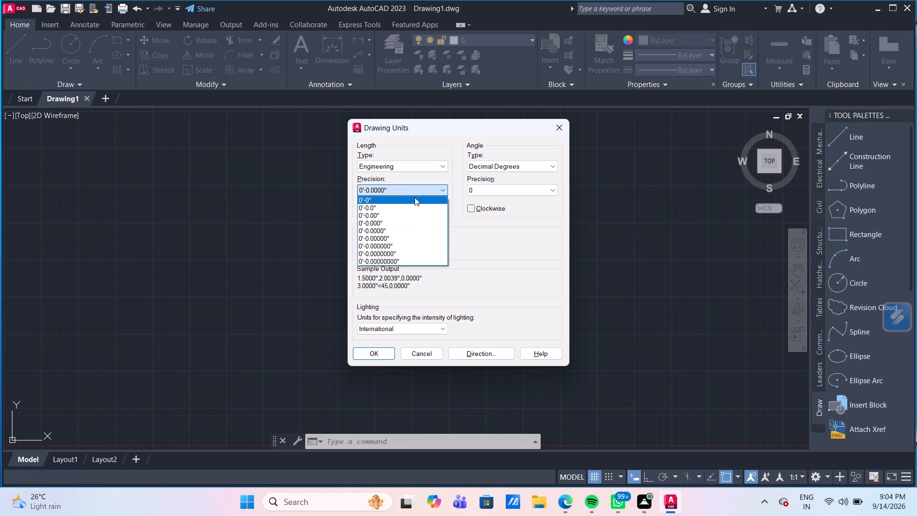
pyautogui.click(415, 197)
pyautogui.click(379, 355)
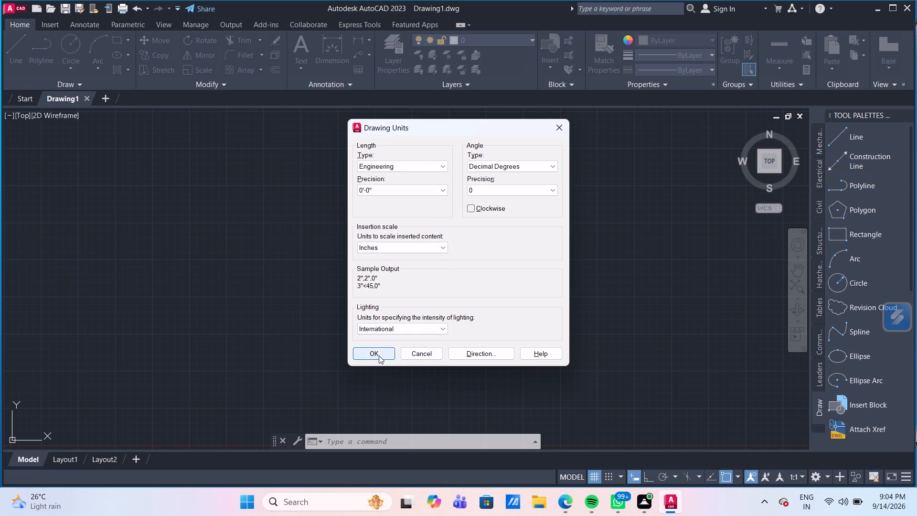
# Set the model space limits from 0,0 to 100,100 and apply Zoom All to fit them.
pyautogui.write('LIM')
pyautogui.press('Return')
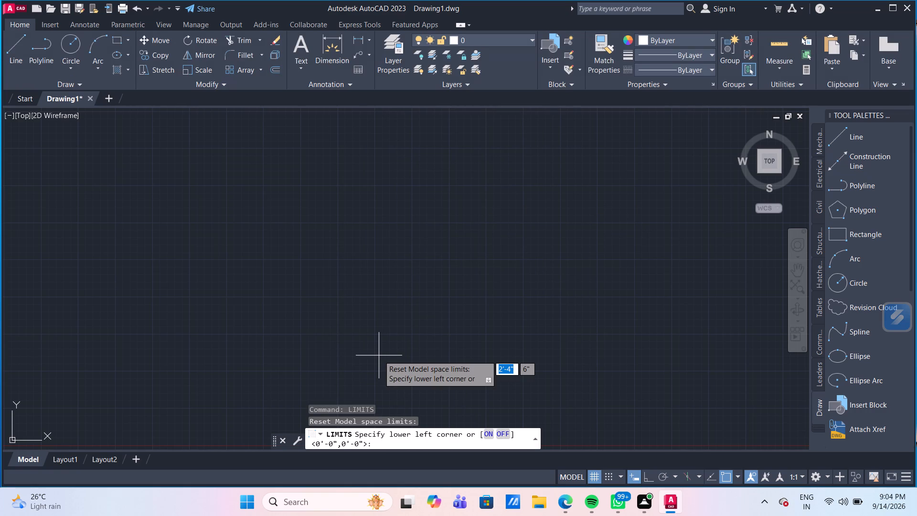
pyautogui.write('0,0')
pyautogui.press('Return')
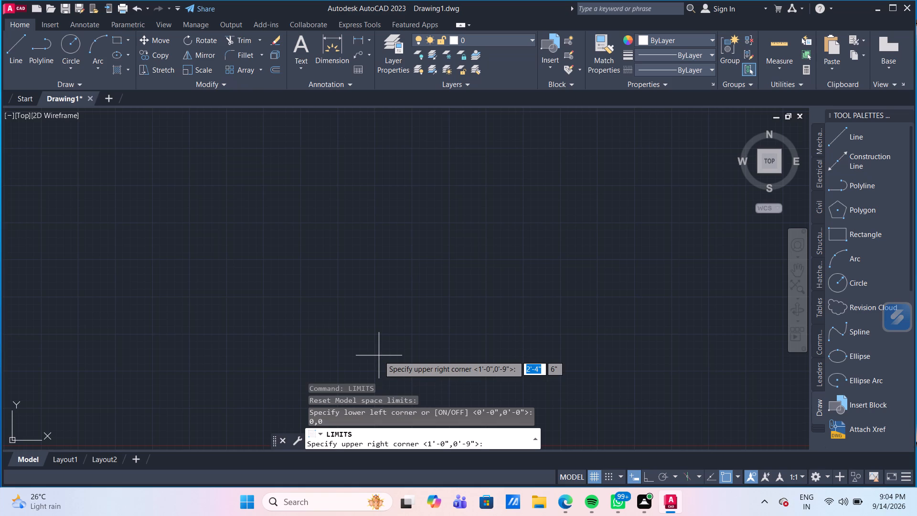
pyautogui.write('100,100')
pyautogui.press('Return')
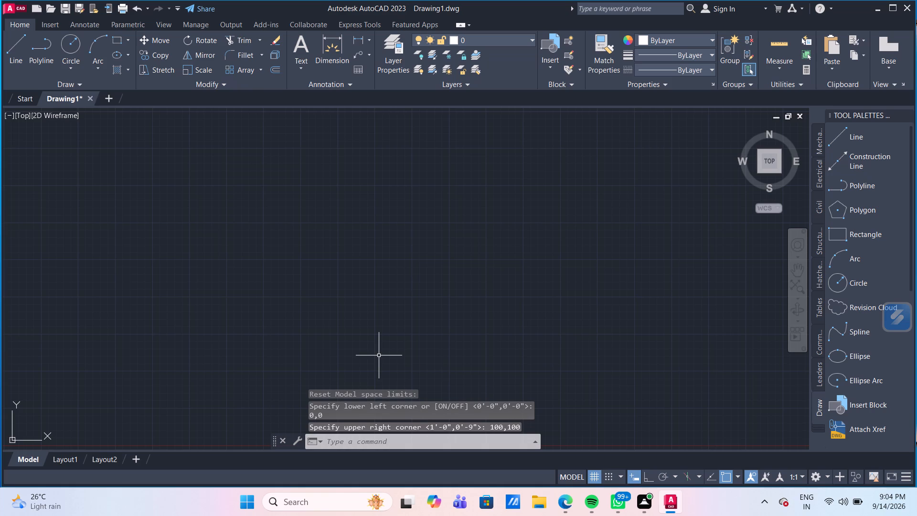
pyautogui.press('z')
pyautogui.press('Return')
pyautogui.press('a')
pyautogui.press('Return')
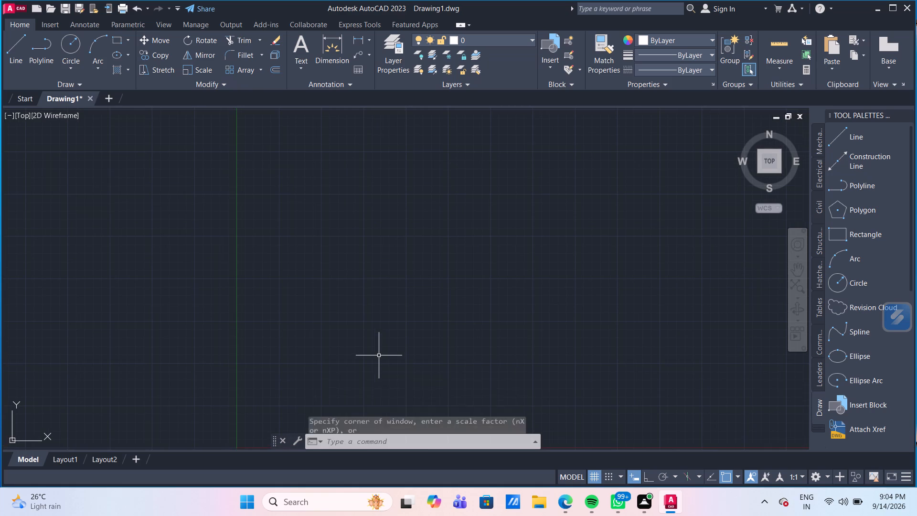
# Modify the Standard dimension style's primary units to Engineering format with 0'-0" precision.
pyautogui.press('d')
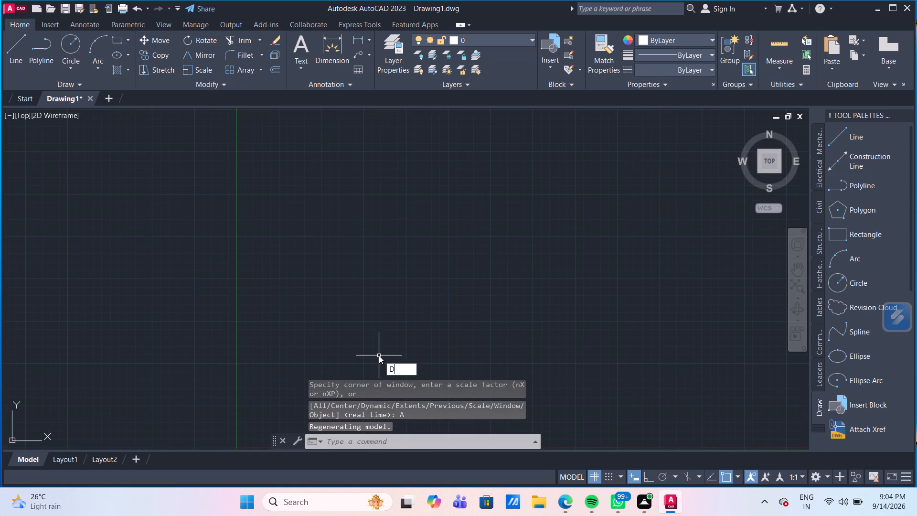
pyautogui.press('Return')
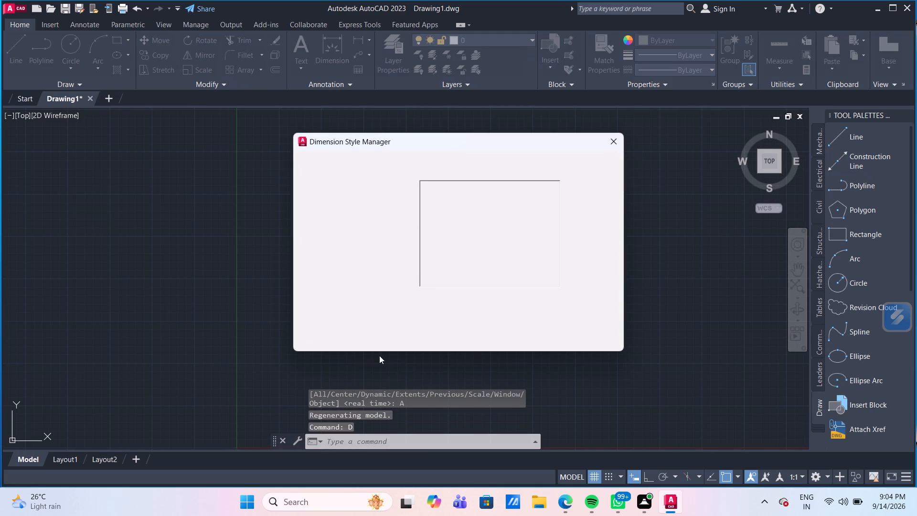
pyautogui.click(597, 222)
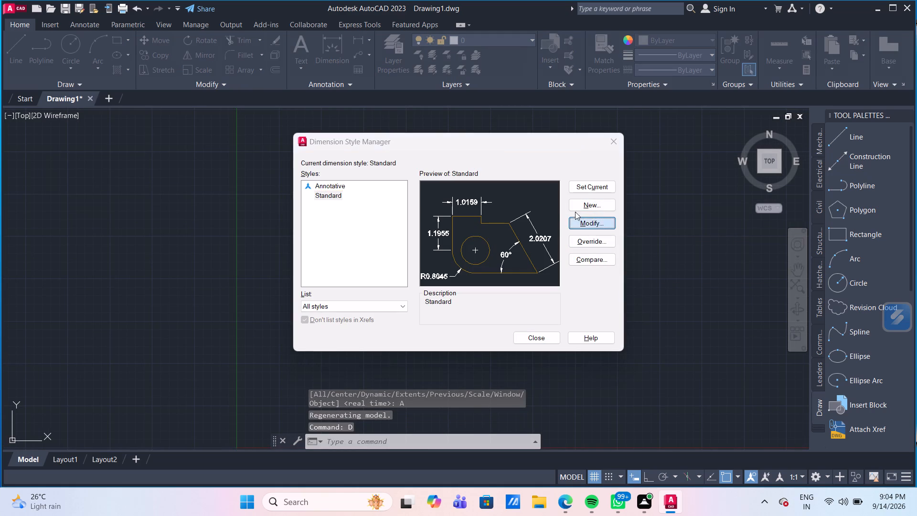
pyautogui.click(411, 145)
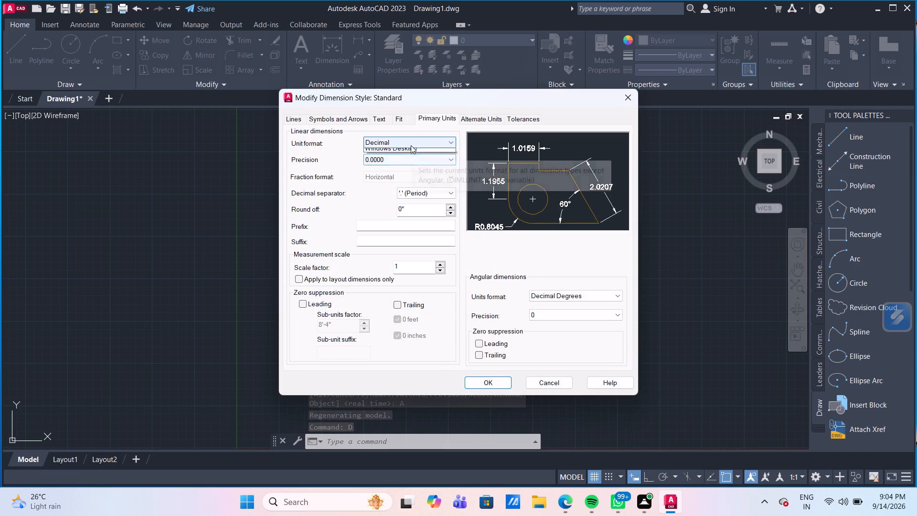
pyautogui.click(406, 170)
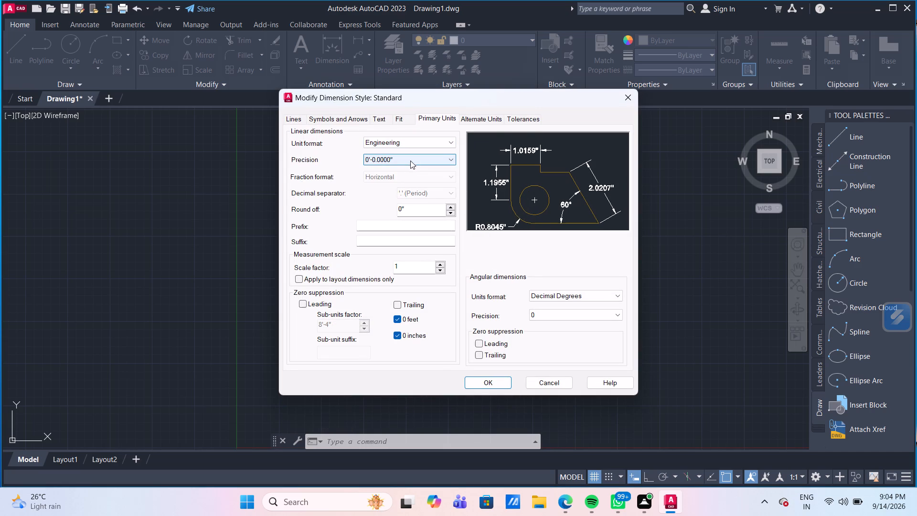
pyautogui.click(410, 160)
pyautogui.click(410, 169)
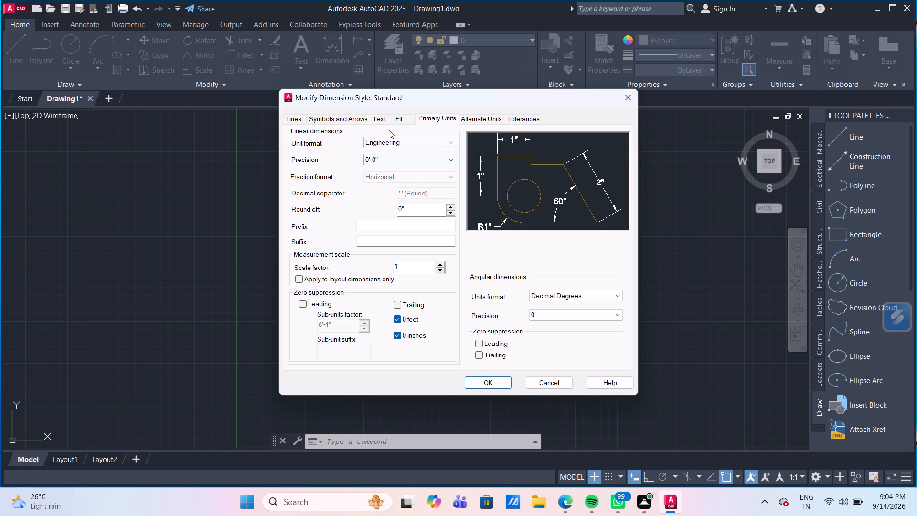
# Set the dimension style's arrow size to 5", dimension break size to 4", center mark size to 2" and jog height factor to 3".
pyautogui.click(363, 118)
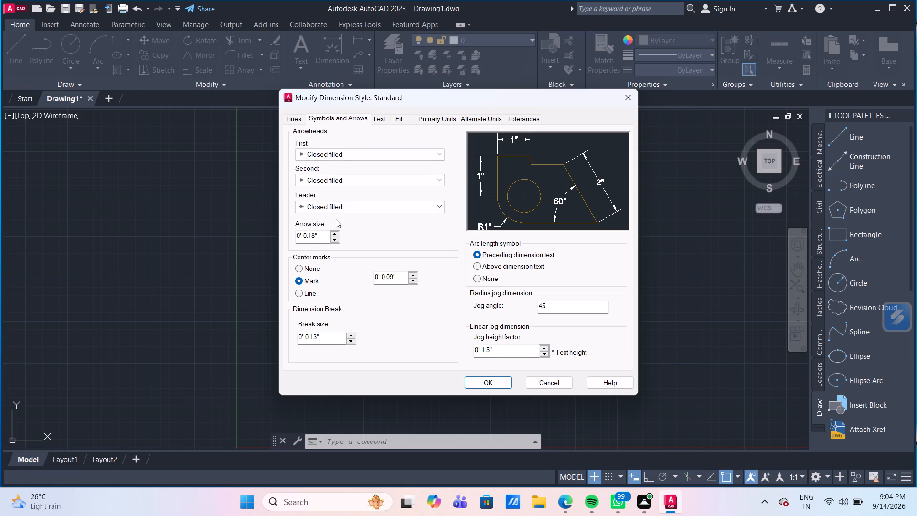
pyautogui.moveTo(321, 236); pyautogui.dragTo(281, 229)
pyautogui.moveTo(281, 229); pyautogui.dragTo(281, 229)
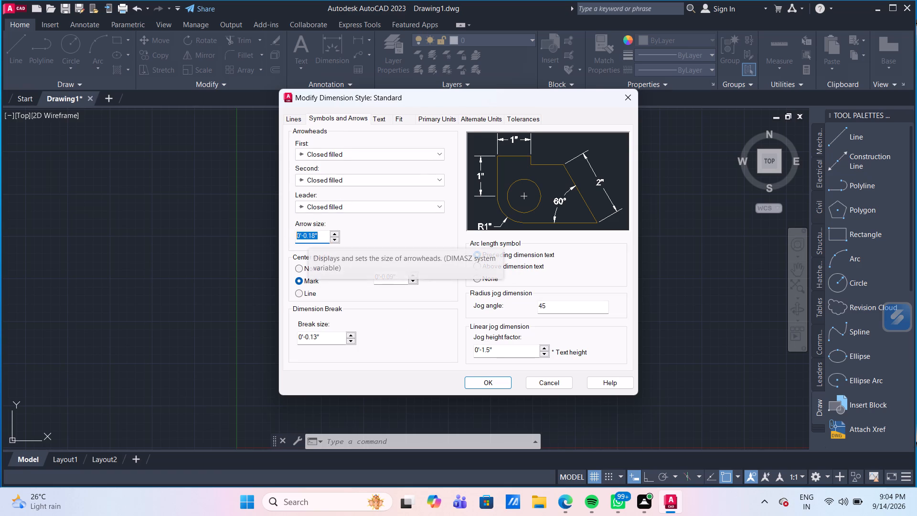
pyautogui.write('5"')
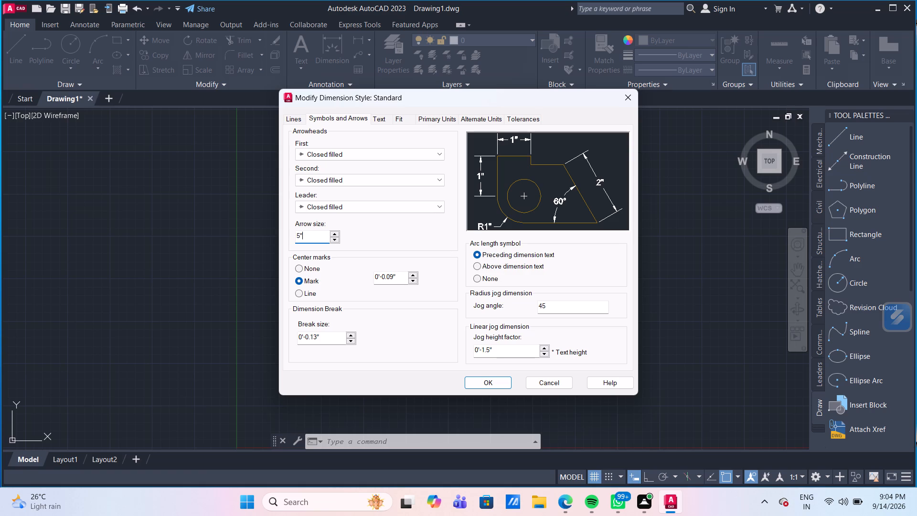
pyautogui.press('Return')
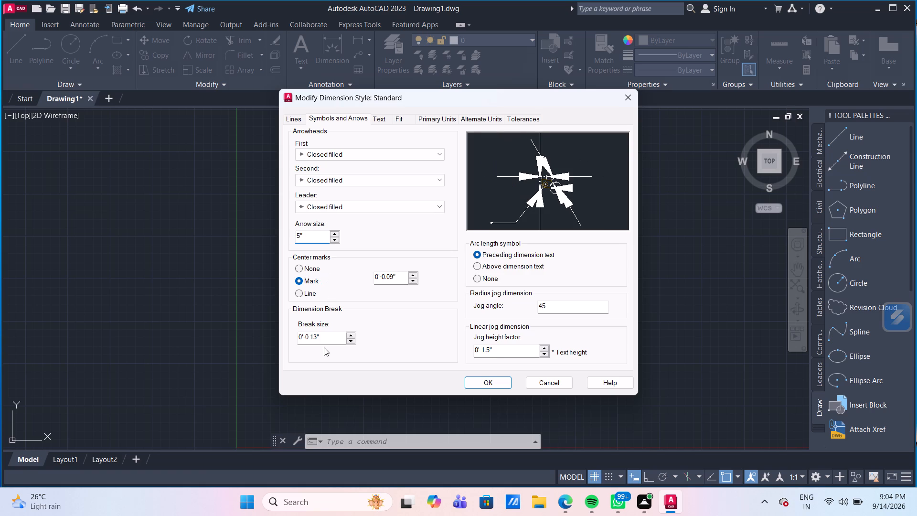
pyautogui.moveTo(325, 342); pyautogui.dragTo(291, 334)
pyautogui.write('4"')
pyautogui.press('Return')
pyautogui.moveTo(399, 275); pyautogui.dragTo(364, 269)
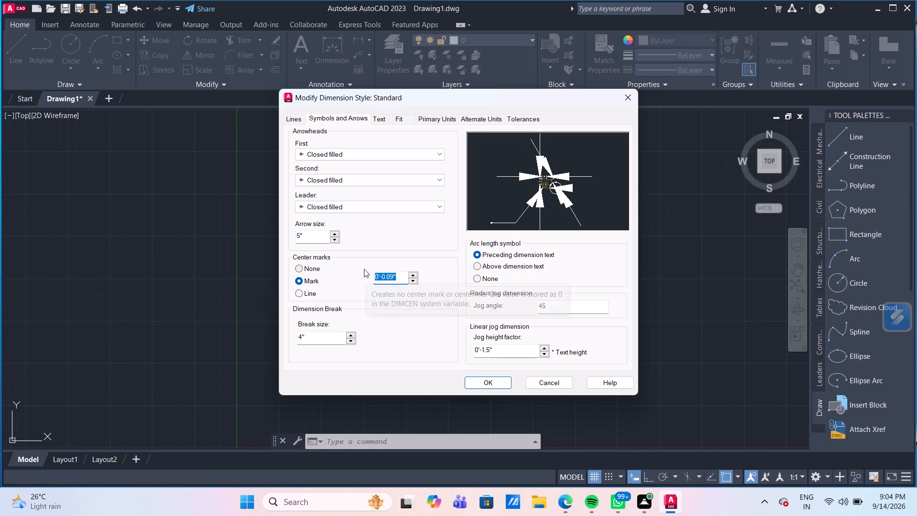
pyautogui.write('2"')
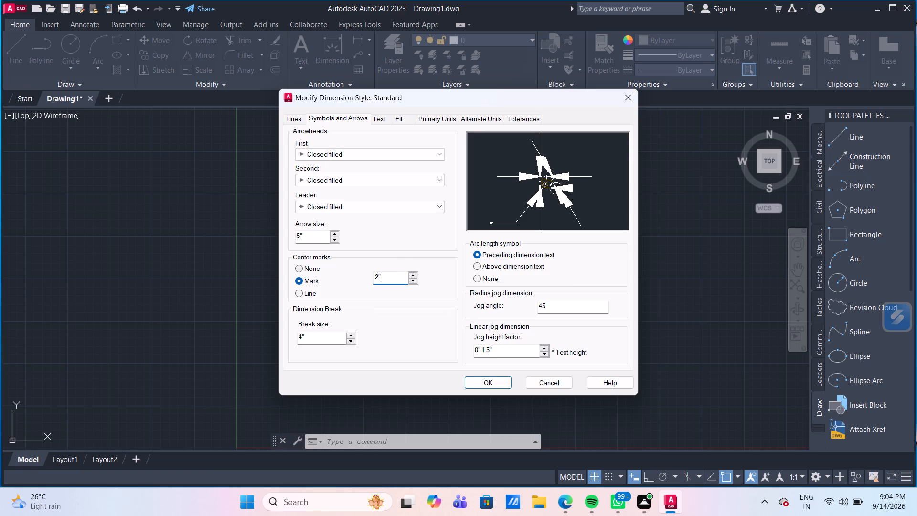
pyautogui.press('Return')
pyautogui.moveTo(504, 352); pyautogui.dragTo(467, 345)
pyautogui.write('3"')
pyautogui.press('Return')
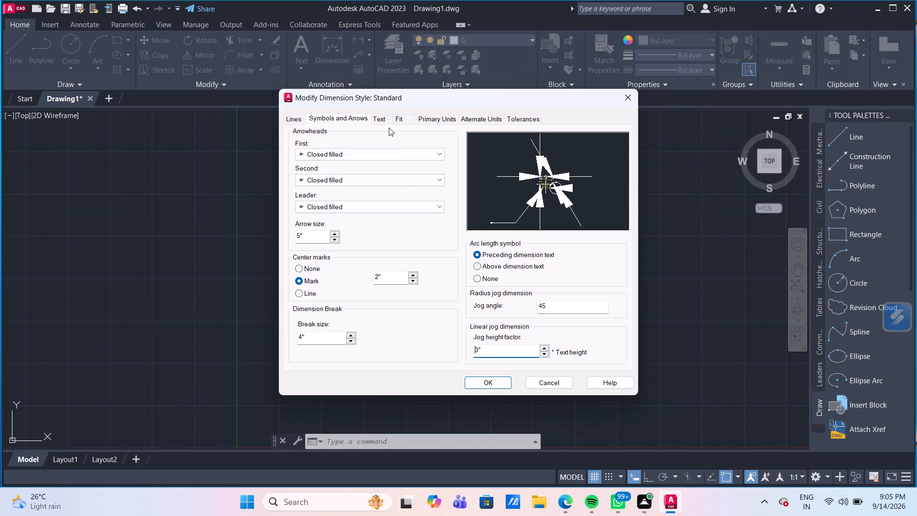
# Set the dimension text height to 6" and its offset from the dimension line to 4".
pyautogui.click(381, 121)
pyautogui.moveTo(435, 206); pyautogui.dragTo(399, 199)
pyautogui.write('6"')
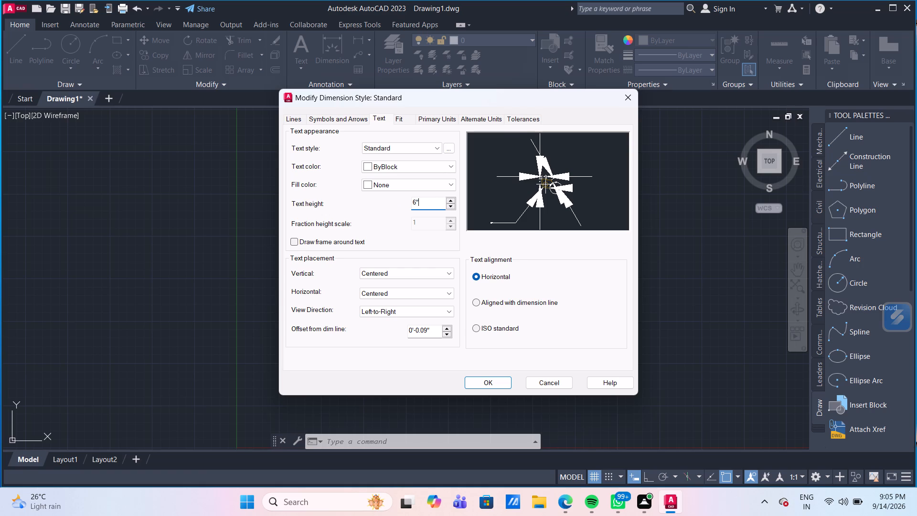
pyautogui.press('Return')
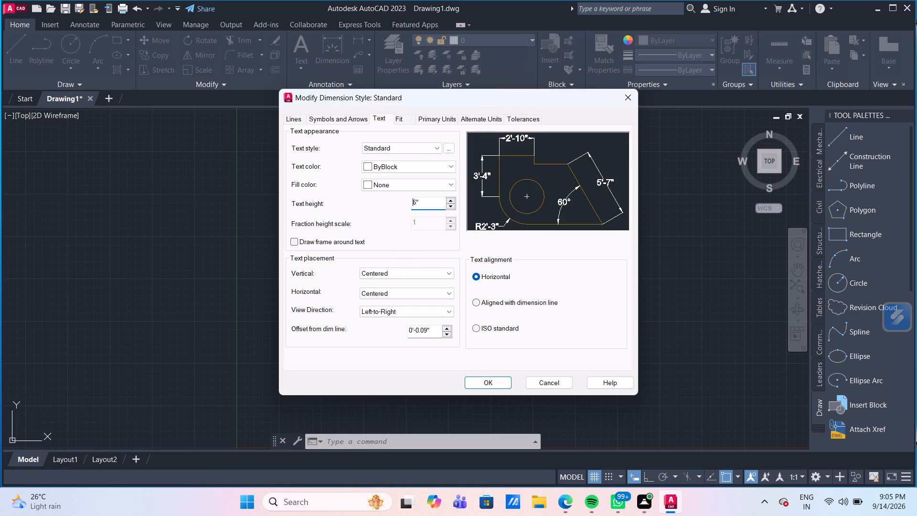
pyautogui.moveTo(434, 330); pyautogui.dragTo(394, 324)
pyautogui.write('4"')
pyautogui.press('Return')
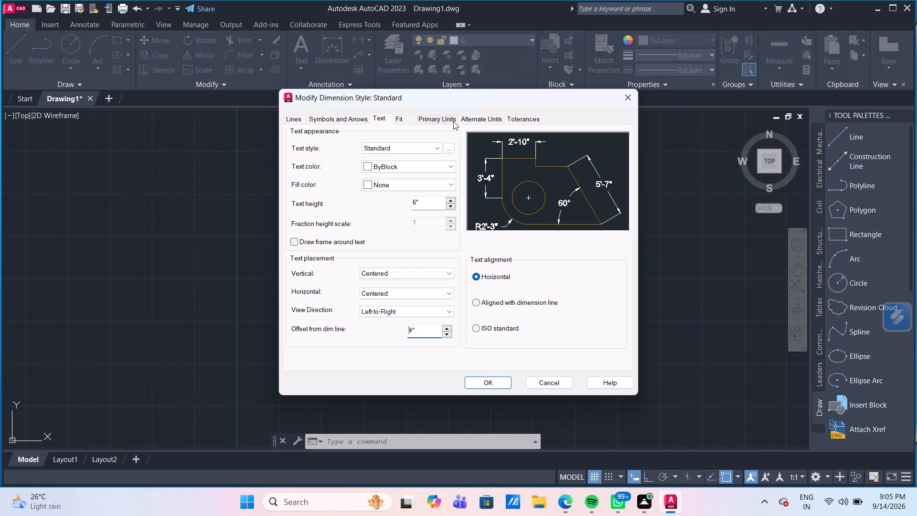
# Set the dimension style's baseline spacing, extension beyond dimension lines and offset from origin to 2" each.
pyautogui.click(298, 121)
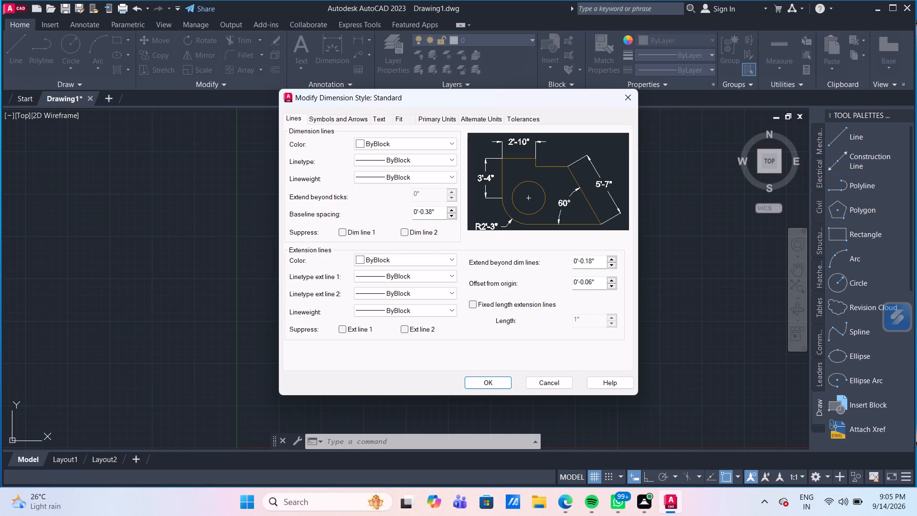
pyautogui.moveTo(437, 213); pyautogui.dragTo(405, 209)
pyautogui.write('2"')
pyautogui.press('Return')
pyautogui.click(366, 206)
pyautogui.moveTo(597, 262); pyautogui.dragTo(590, 261)
pyautogui.moveTo(590, 261); pyautogui.dragTo(553, 253)
pyautogui.write('2"')
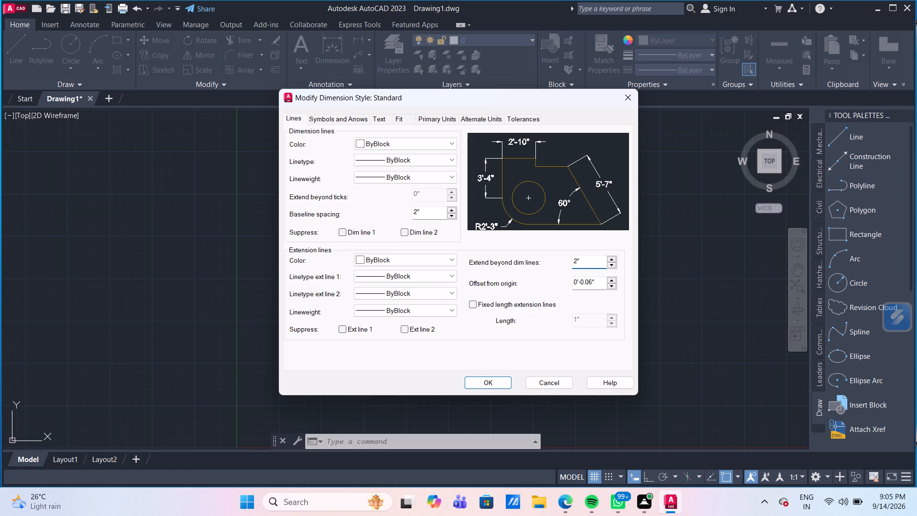
pyautogui.moveTo(598, 282); pyautogui.dragTo(558, 280)
pyautogui.write('2"')
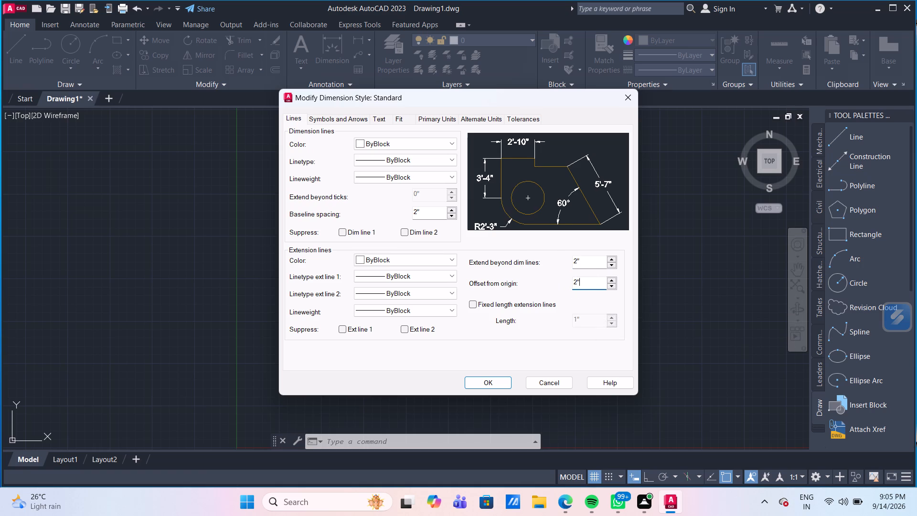
pyautogui.press('Return')
# Accept the Standard dimension style changes, set the style as current and close the Dimension Style Manager.
pyautogui.click(383, 118)
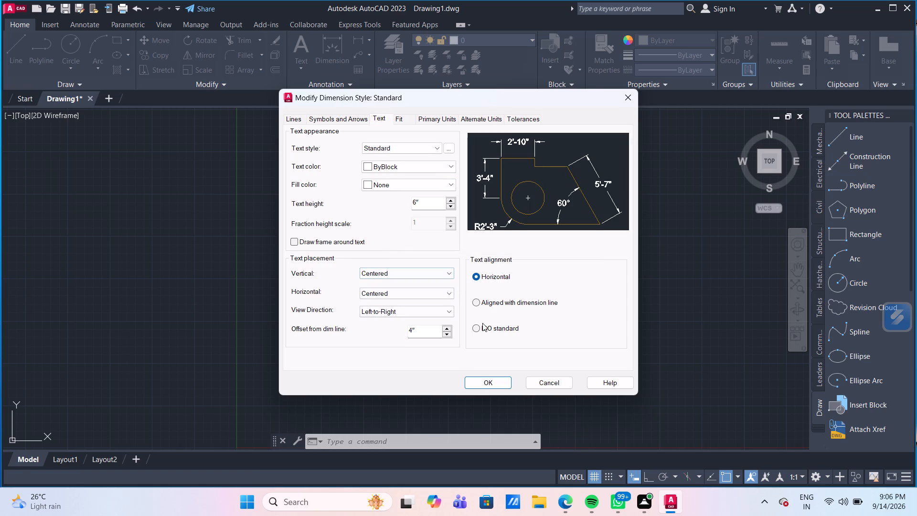
pyautogui.click(492, 382)
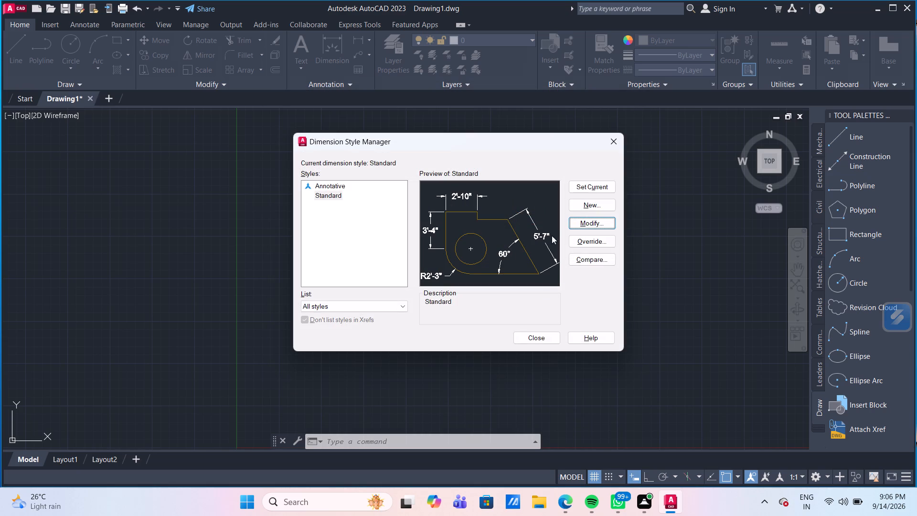
pyautogui.moveTo(589, 183); pyautogui.dragTo(589, 191)
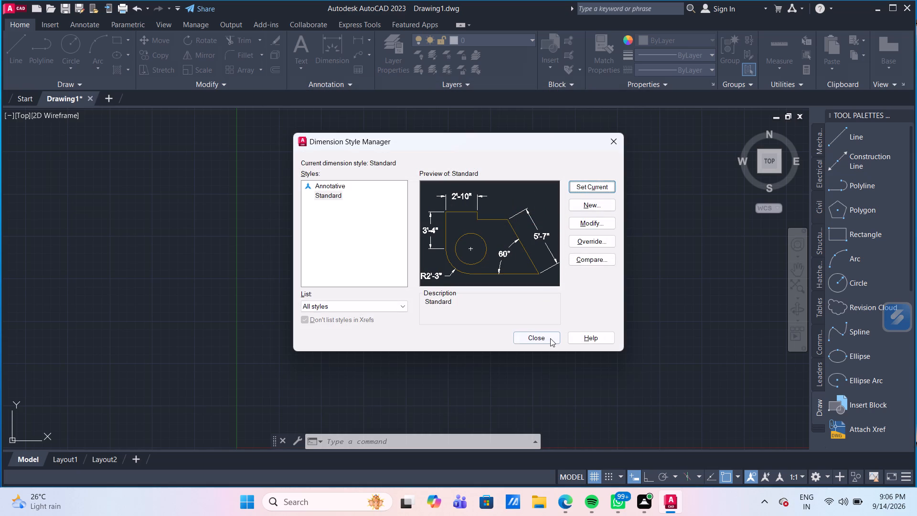
pyautogui.click(550, 338)
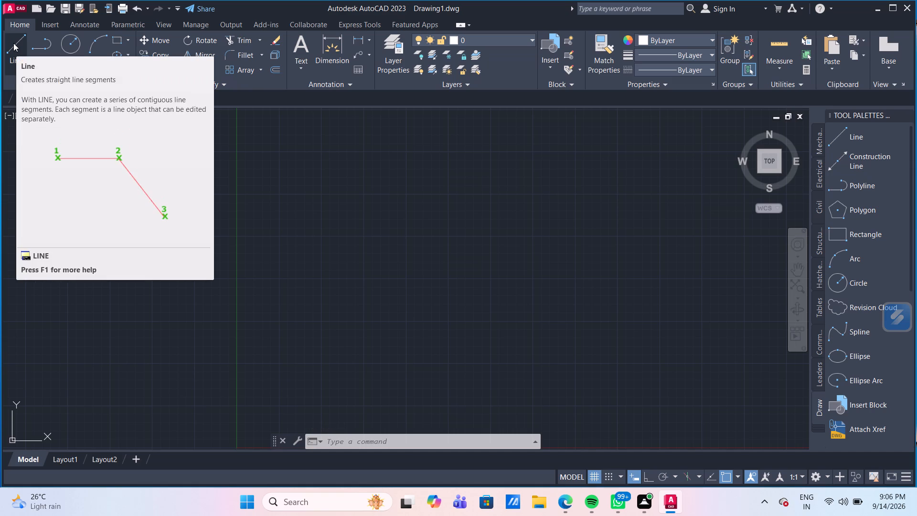
# Draw a horizontal 30' line with Ortho on, starting a little above and to the right of the origin.
pyautogui.click(13, 43)
pyautogui.scroll(-3, 377, 310)
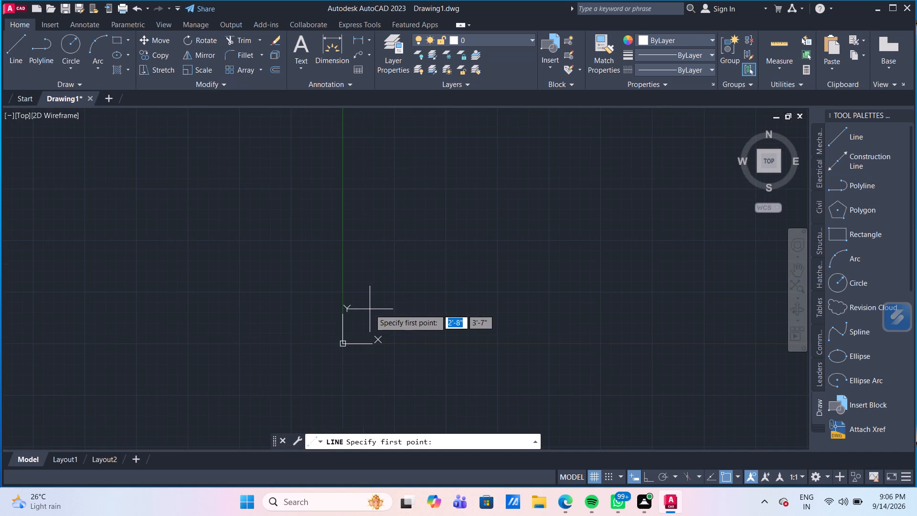
pyautogui.moveTo(368, 310); pyautogui.dragTo(285, 253, button='middle')
pyautogui.moveTo(415, 266); pyautogui.dragTo(304, 257, button='middle')
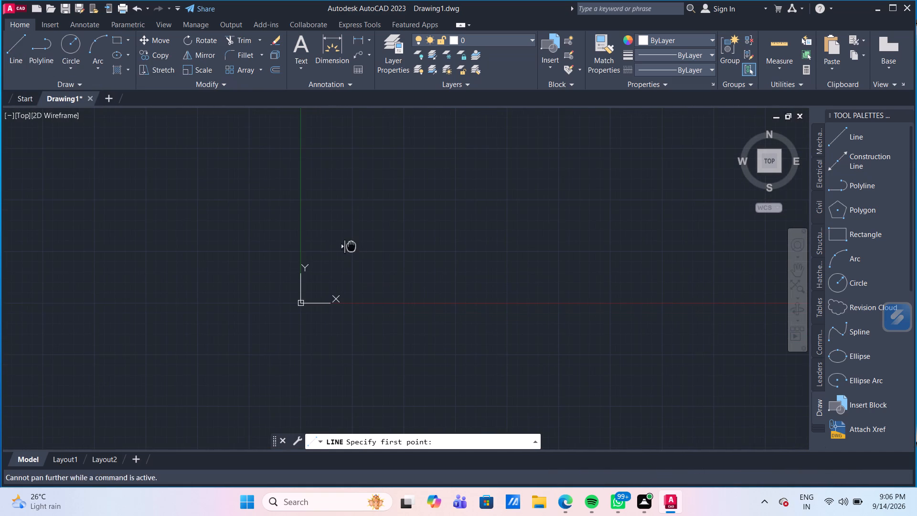
pyautogui.moveTo(304, 257); pyautogui.dragTo(296, 259, button='middle')
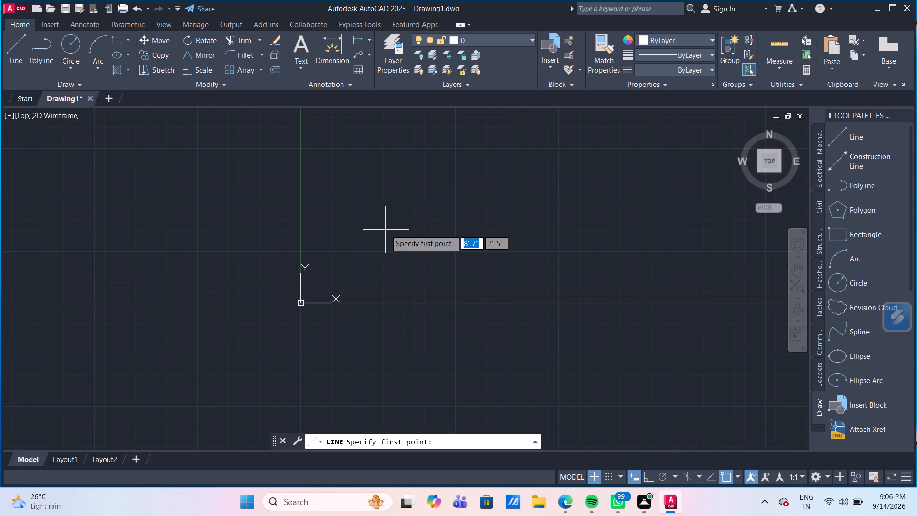
pyautogui.click(352, 251)
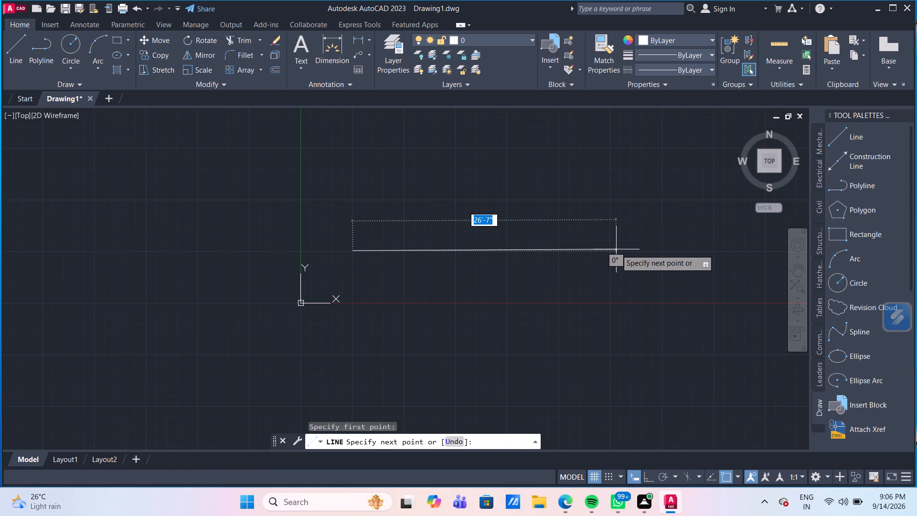
pyautogui.press('F8')
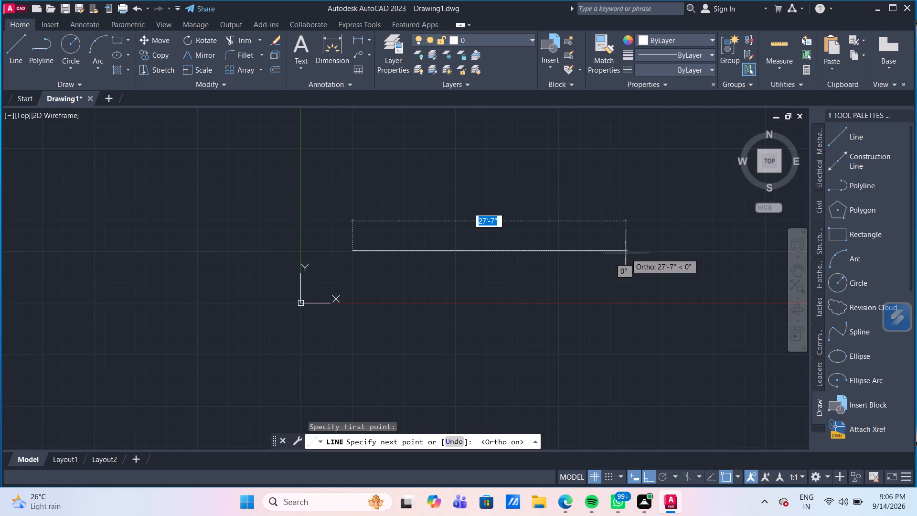
pyautogui.write("30'")
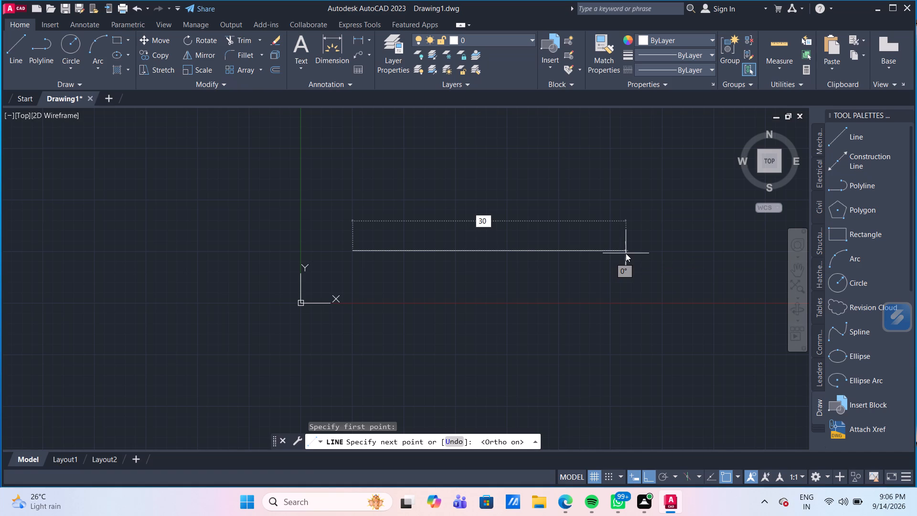
pyautogui.press('Return')
# Continue the line 40' upward, 30' back to the left and down to the start point, completing a 30' by 40' rectangle.
pyautogui.scroll(-1, 620, 148)
pyautogui.moveTo(621, 156); pyautogui.dragTo(607, 236, button='middle')
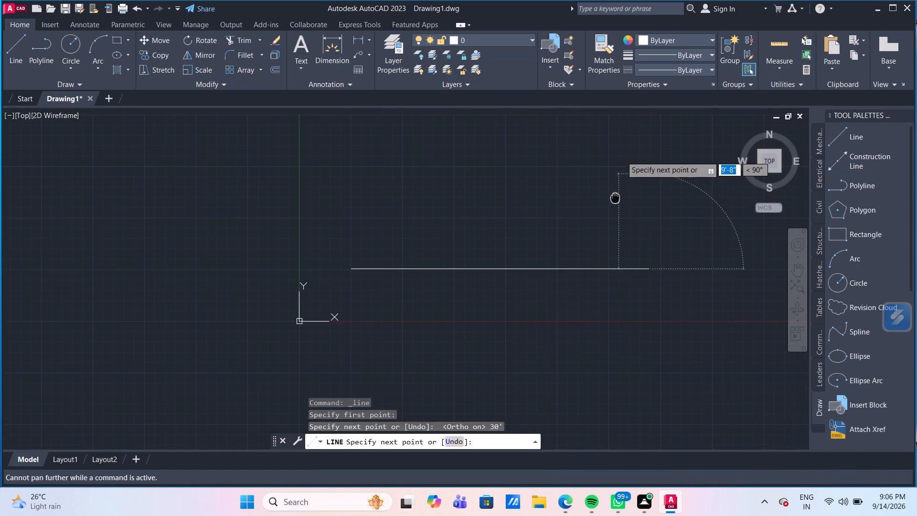
pyautogui.moveTo(607, 236); pyautogui.dragTo(607, 246, button='middle')
pyautogui.scroll(-2, 608, 231)
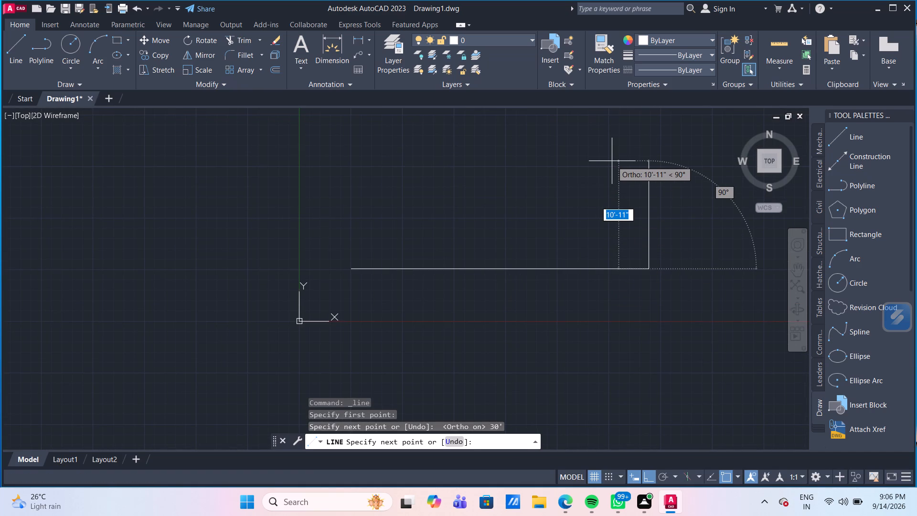
pyautogui.write('40')
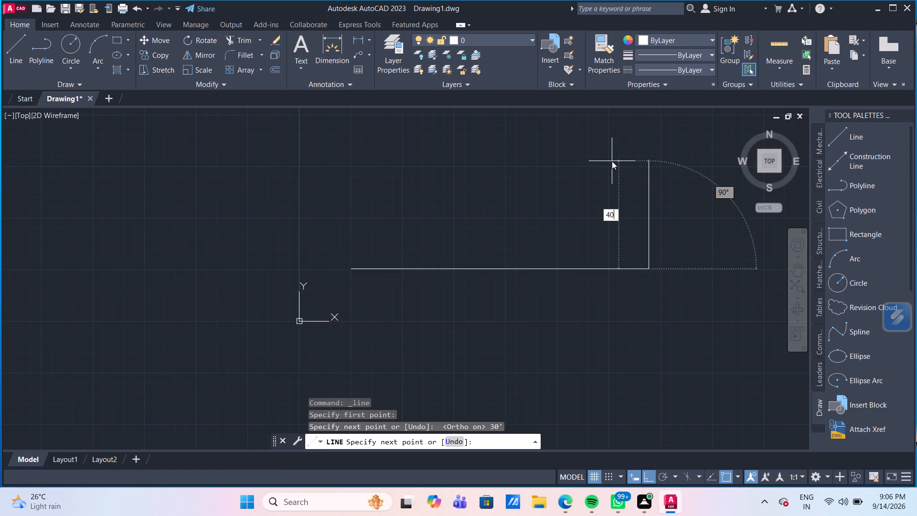
pyautogui.press("'")
pyautogui.press('Return')
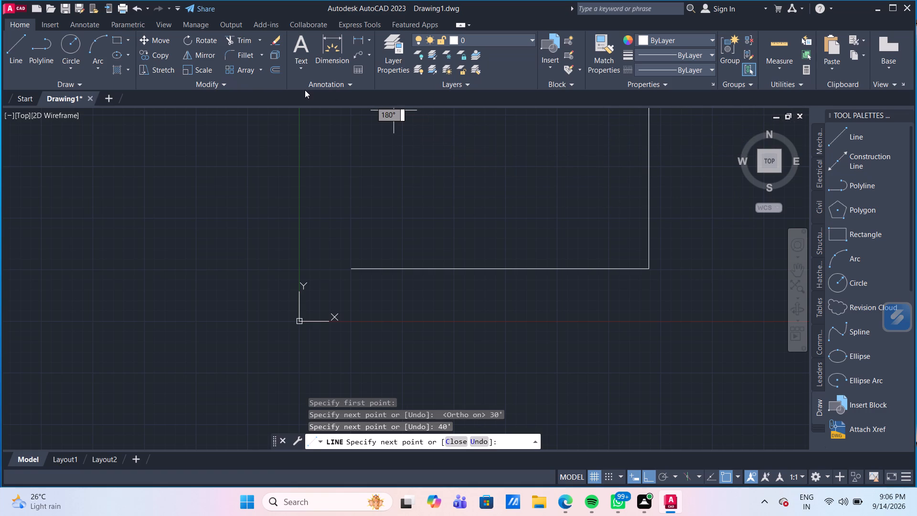
pyautogui.scroll(-3, 246, 112)
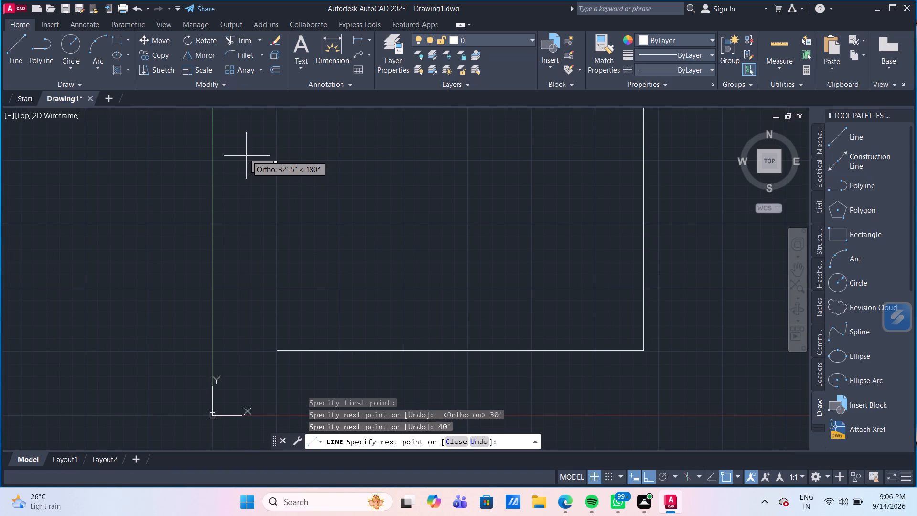
pyautogui.write("30'")
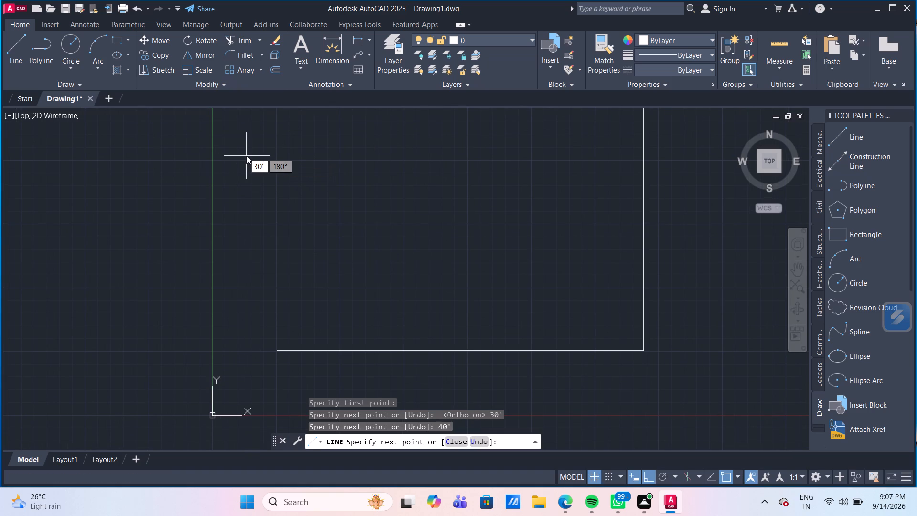
pyautogui.press('Return')
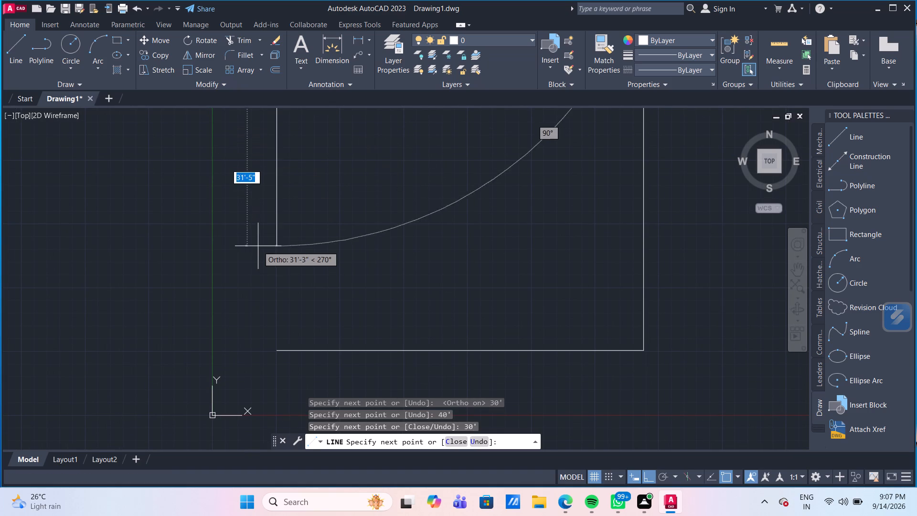
pyautogui.click(278, 348)
pyautogui.press('Return')
# Move the four rectangle lines horizontally to the right, away from the Y axis, using the top-left corner as base point.
pyautogui.scroll(-2, 302, 329)
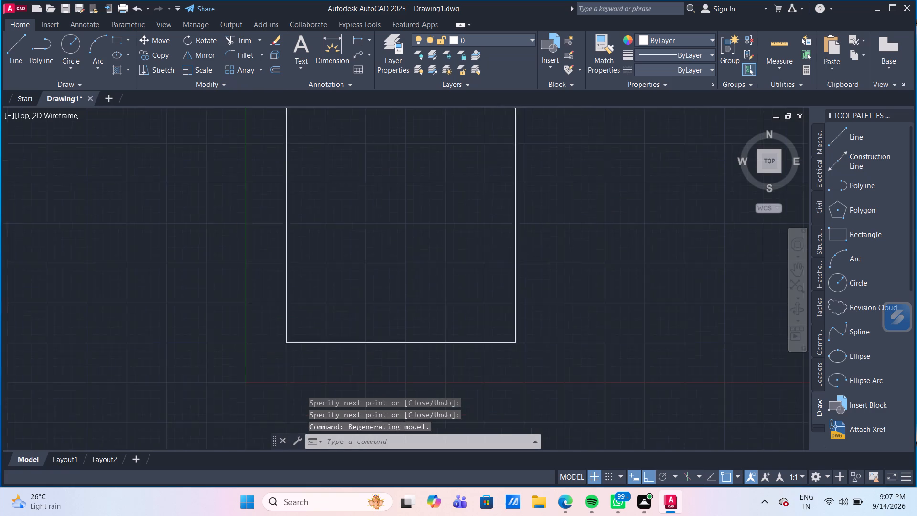
pyautogui.scroll(-1, 302, 329)
pyautogui.scroll(1, 356, 294)
pyautogui.click(416, 361)
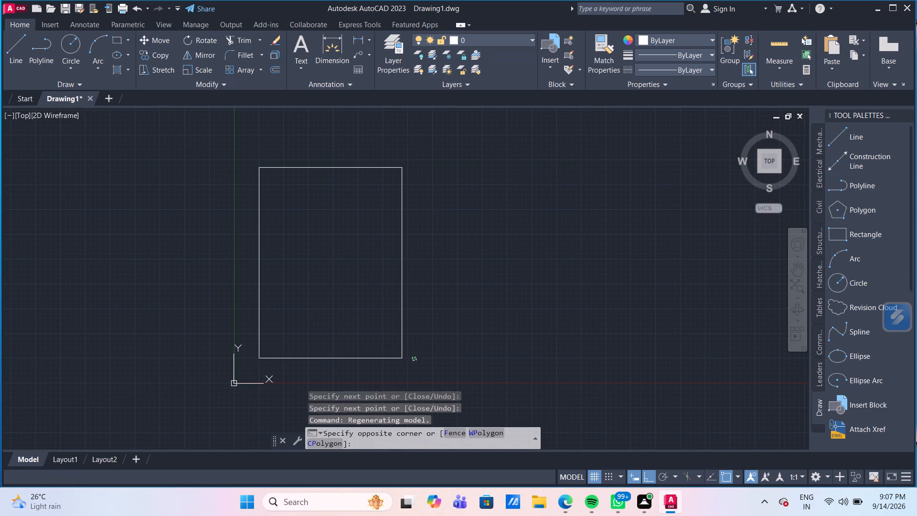
pyautogui.click(244, 153)
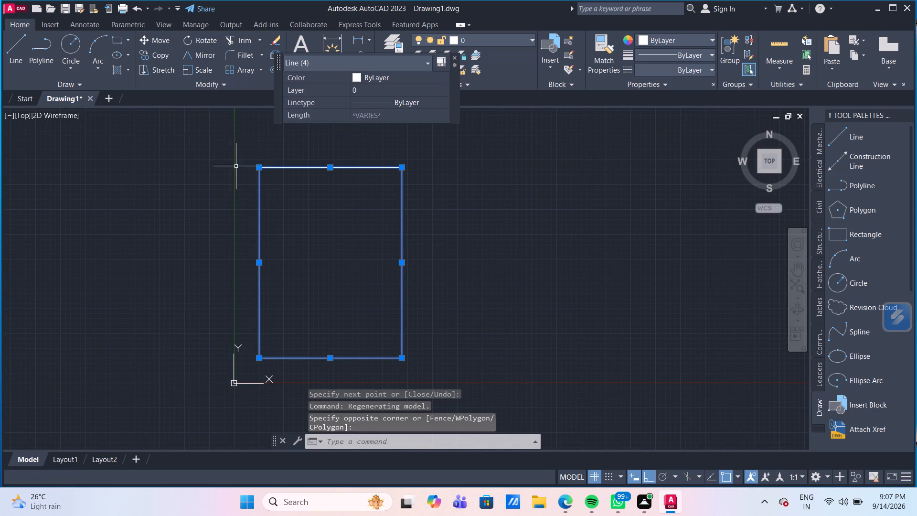
pyautogui.press('m')
pyautogui.press('Return')
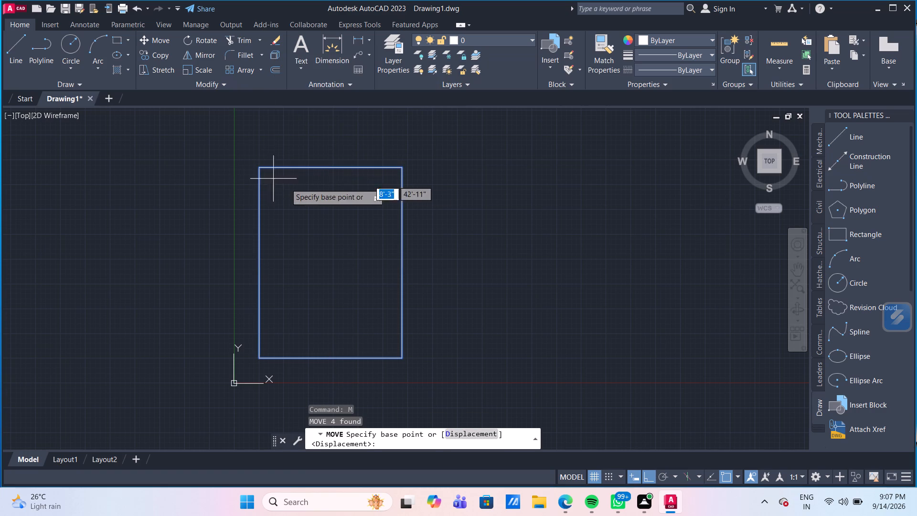
pyautogui.click(255, 167)
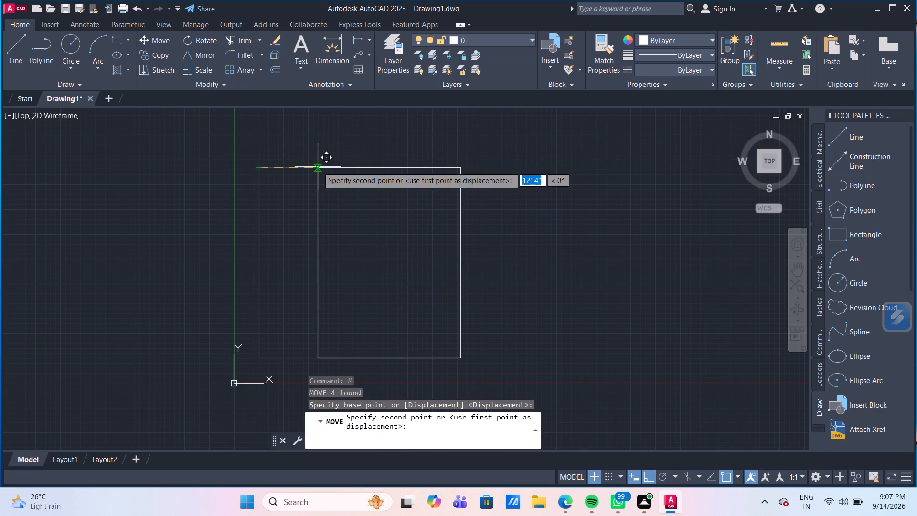
pyautogui.click(326, 167)
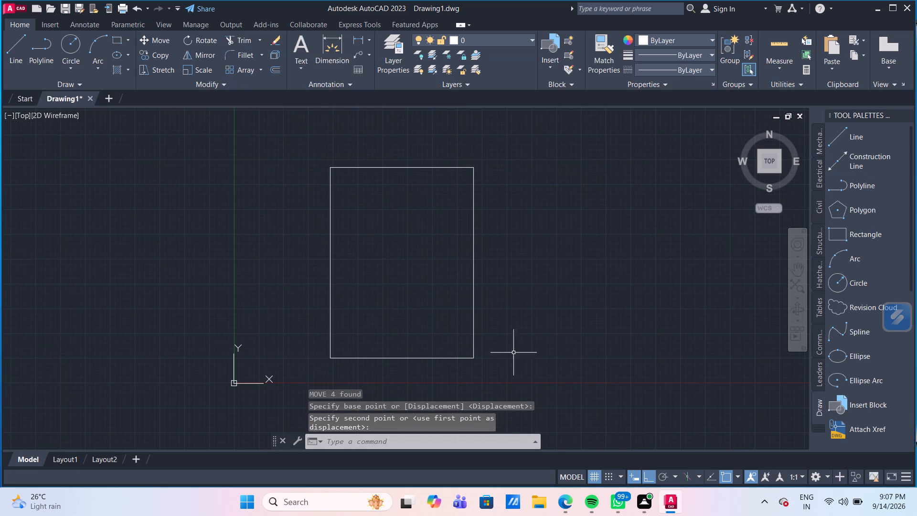
# Move the whole rectangle straight up, farther above the X axis, from a base point near its top-left corner.
pyautogui.moveTo(495, 365); pyautogui.dragTo(478, 337)
pyautogui.click(311, 155)
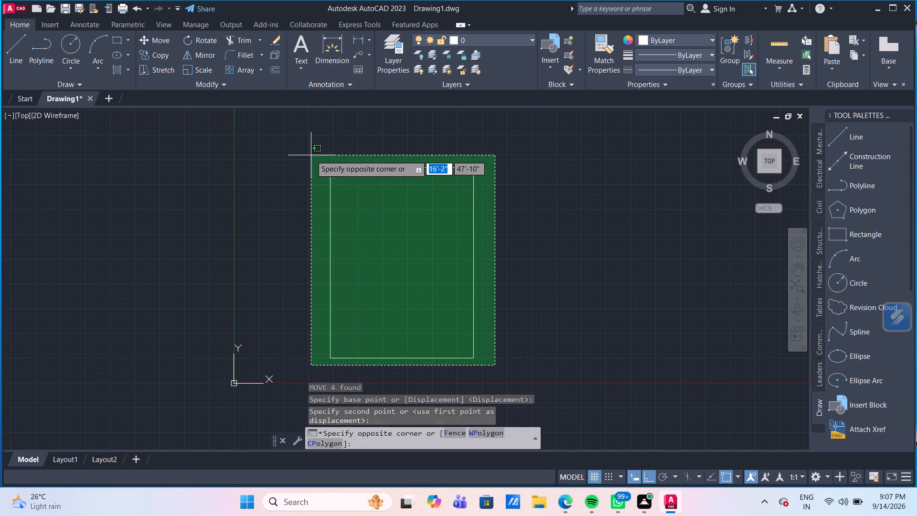
pyautogui.press('m')
pyautogui.press('Return')
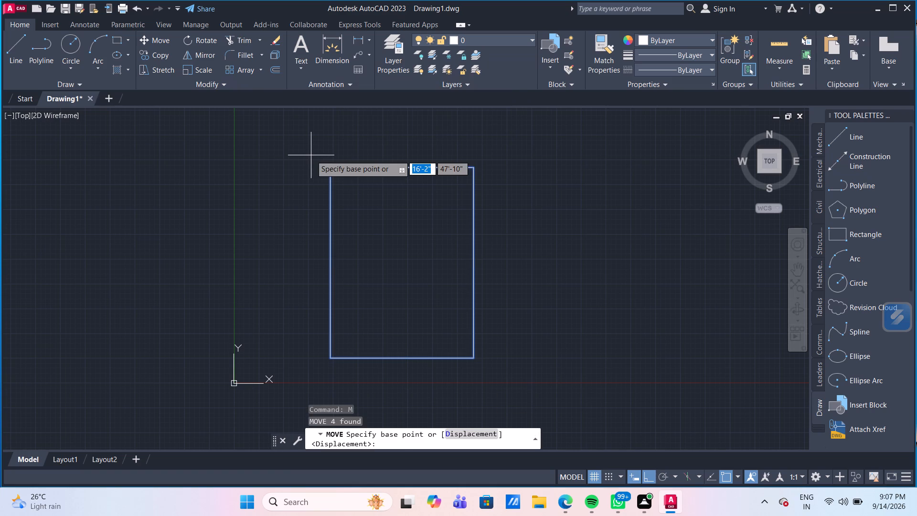
pyautogui.click(311, 155)
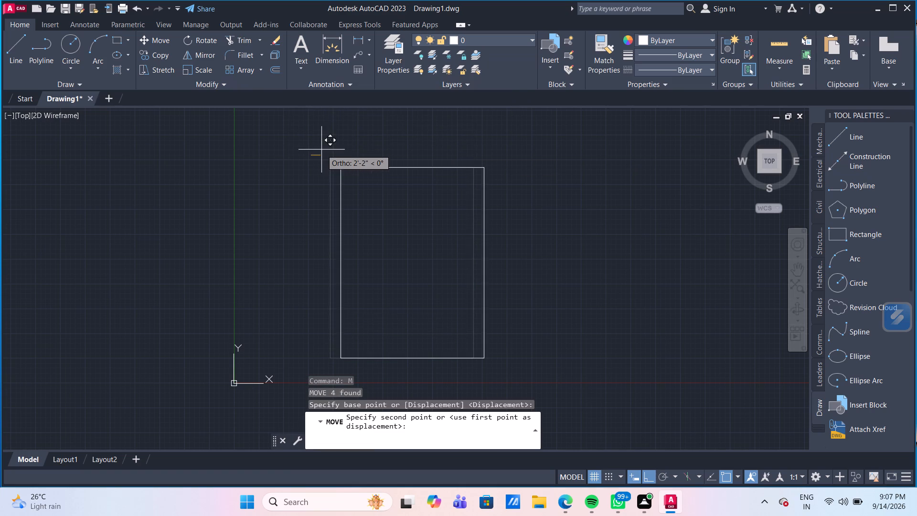
pyautogui.moveTo(321, 150); pyautogui.dragTo(322, 186, button='middle')
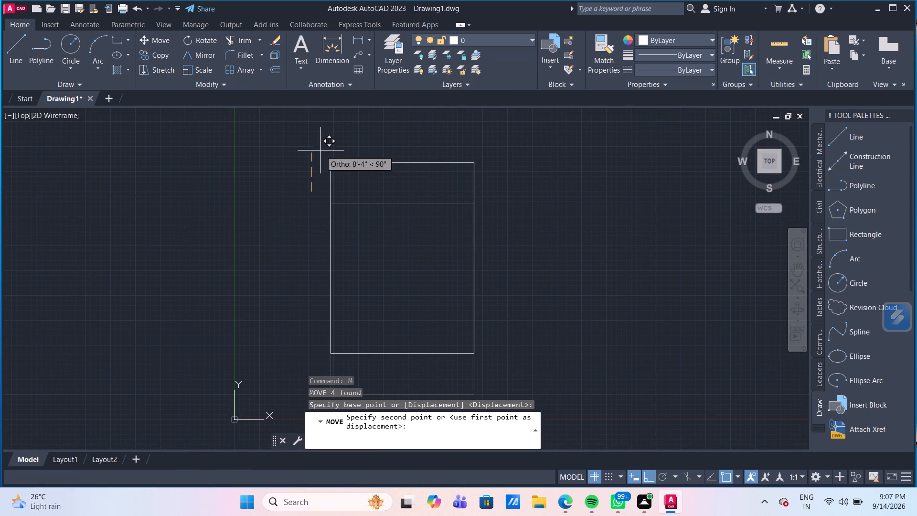
pyautogui.click(320, 145)
pyautogui.scroll(1, 394, 244)
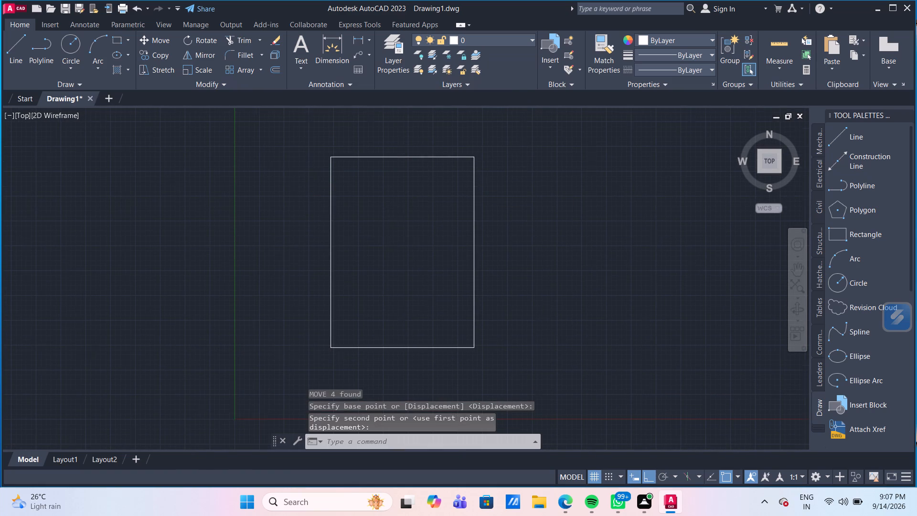
pyautogui.scroll(-2, 394, 244)
pyautogui.scroll(1, 393, 247)
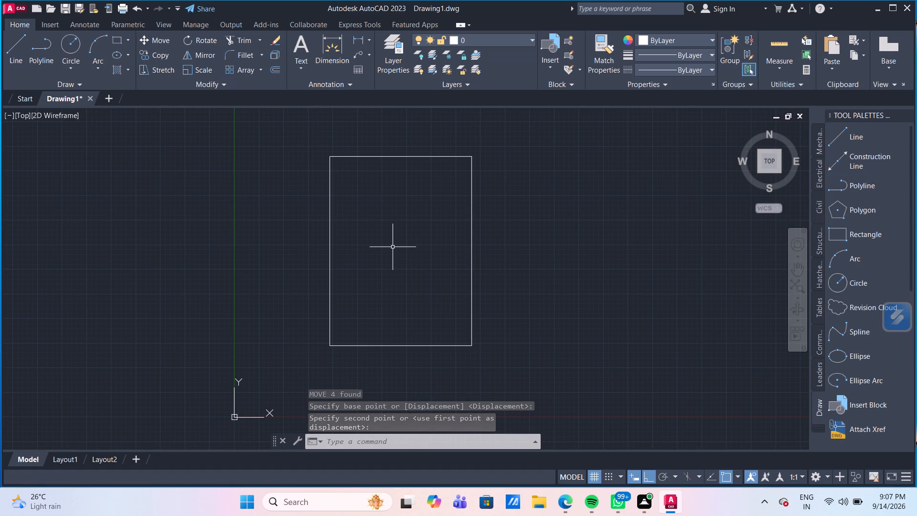
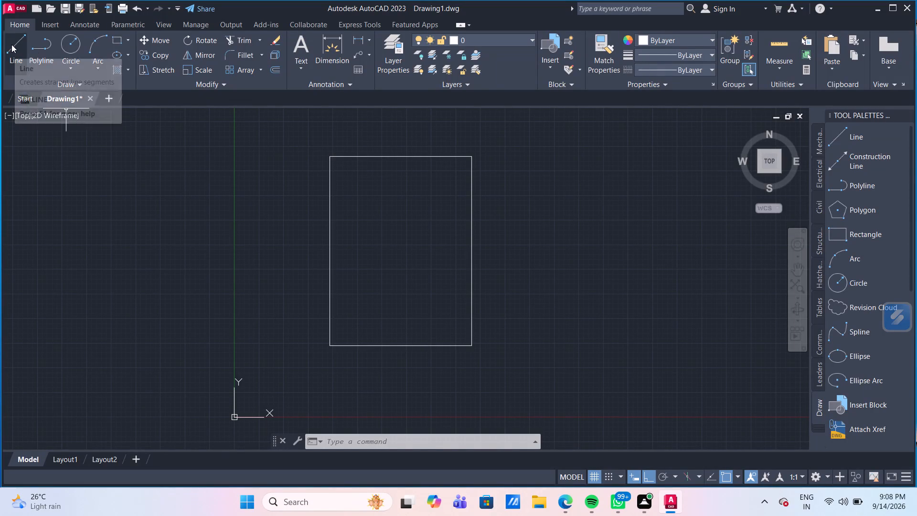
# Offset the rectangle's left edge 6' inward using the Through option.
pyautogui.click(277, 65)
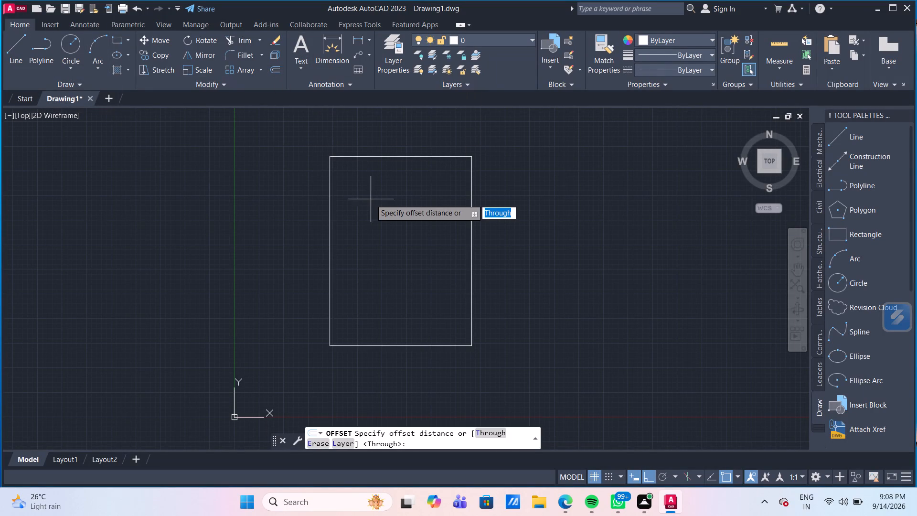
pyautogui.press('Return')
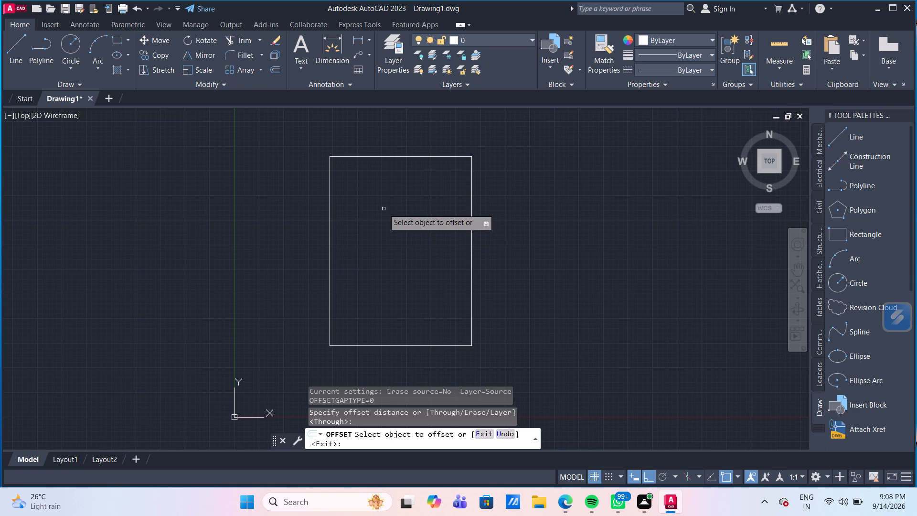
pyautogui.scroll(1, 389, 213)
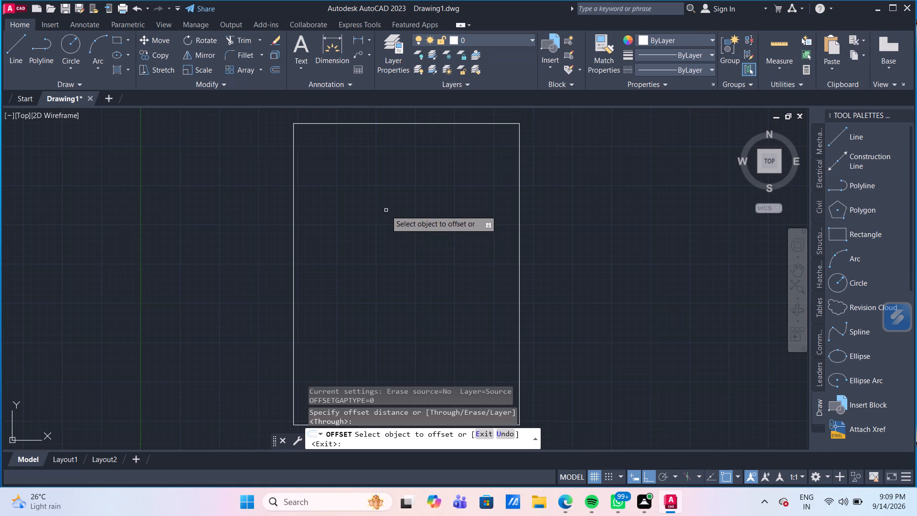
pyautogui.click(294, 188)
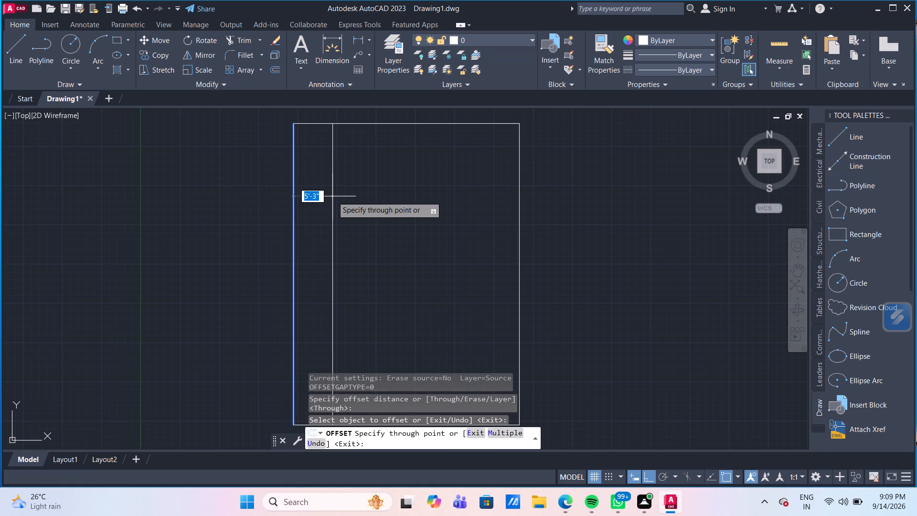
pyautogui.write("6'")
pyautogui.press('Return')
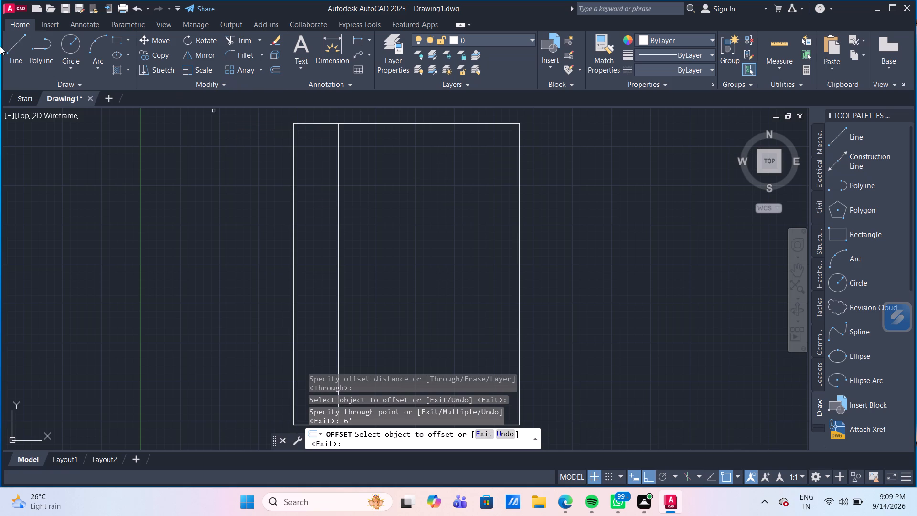
# Offset the rectangle's left edge 6" inward to form the left wall thickness.
pyautogui.click(293, 233)
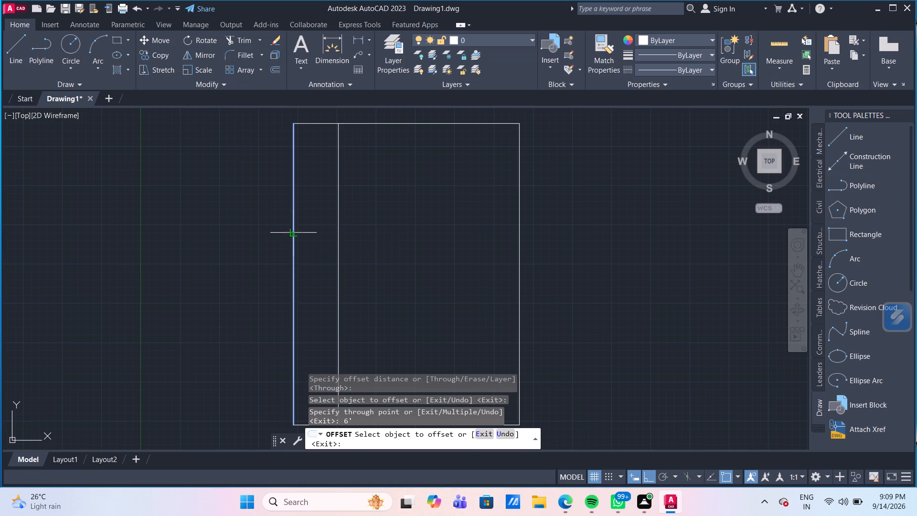
pyautogui.write('6"')
pyautogui.press('Return')
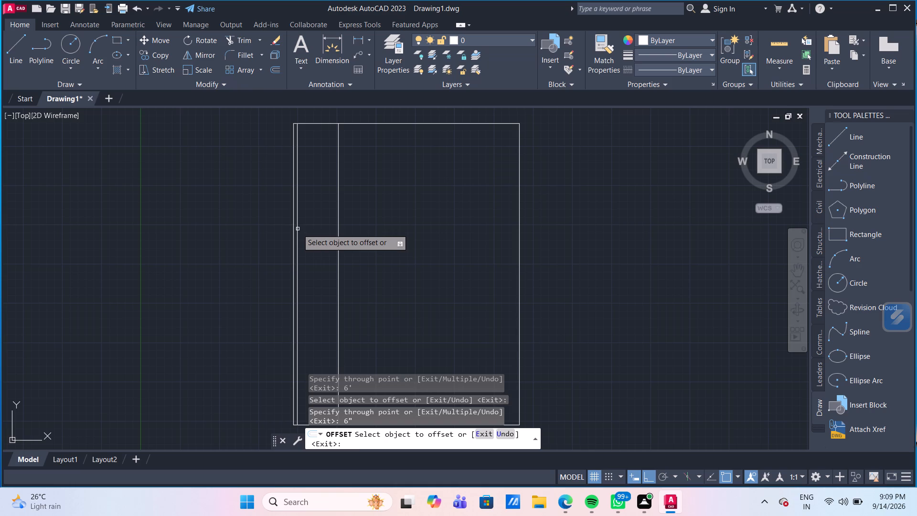
# Offset the left wall's inner line 11'6" to the right, and offset the resulting line a further 6" to form a vertical partition.
pyautogui.click(298, 229)
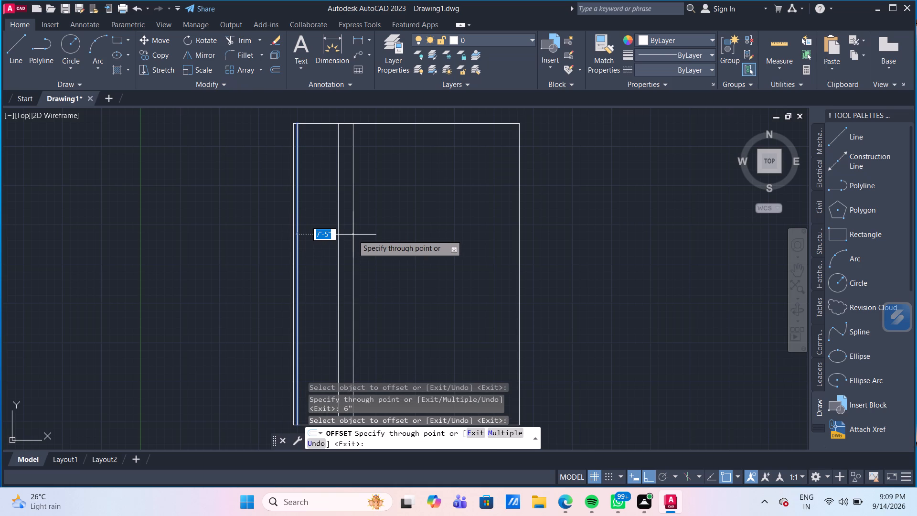
pyautogui.write('11')
pyautogui.write('\'6"')
pyautogui.press('Return')
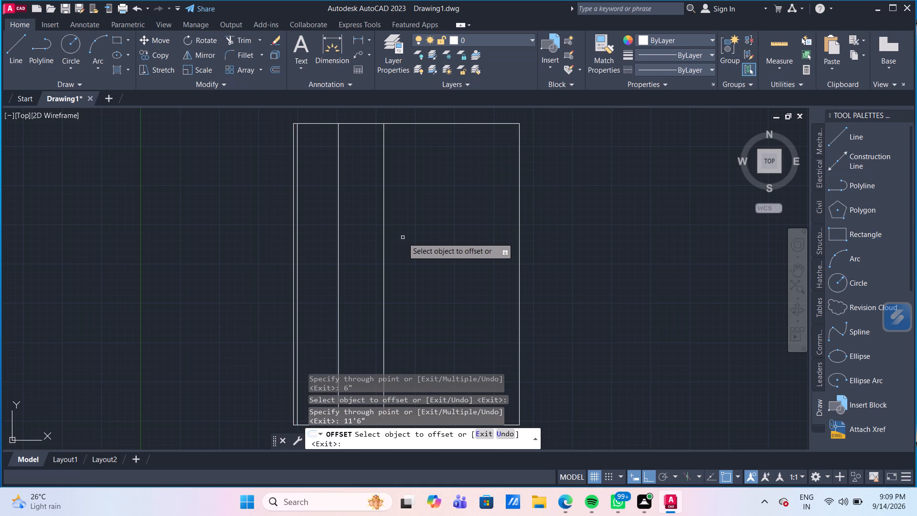
pyautogui.click(383, 233)
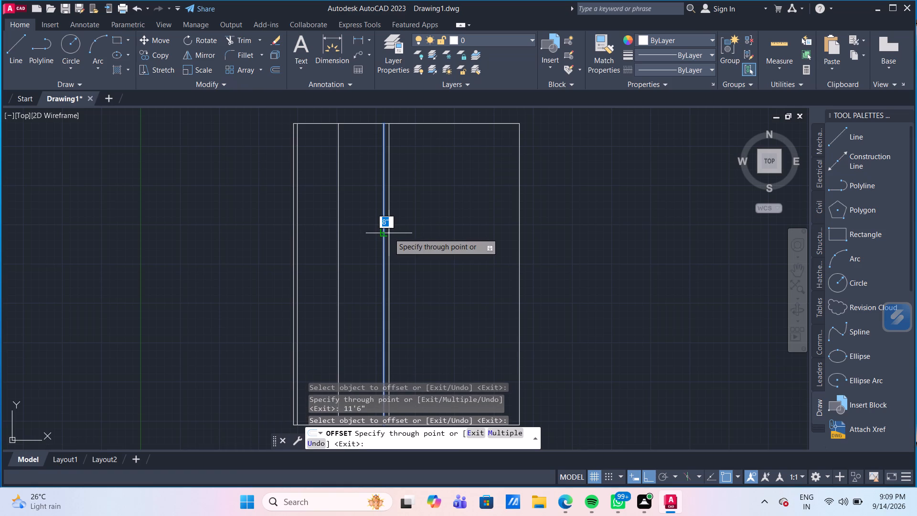
pyautogui.write('6"')
pyautogui.press('Return')
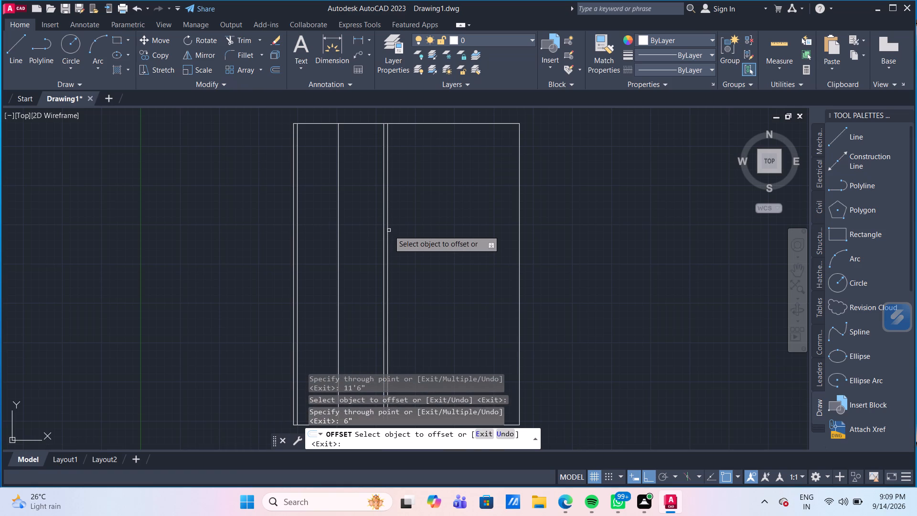
# Offset the partition's right-hand line 4' to the right, and offset the resulting line another 6" to form a second partition.
pyautogui.click(388, 228)
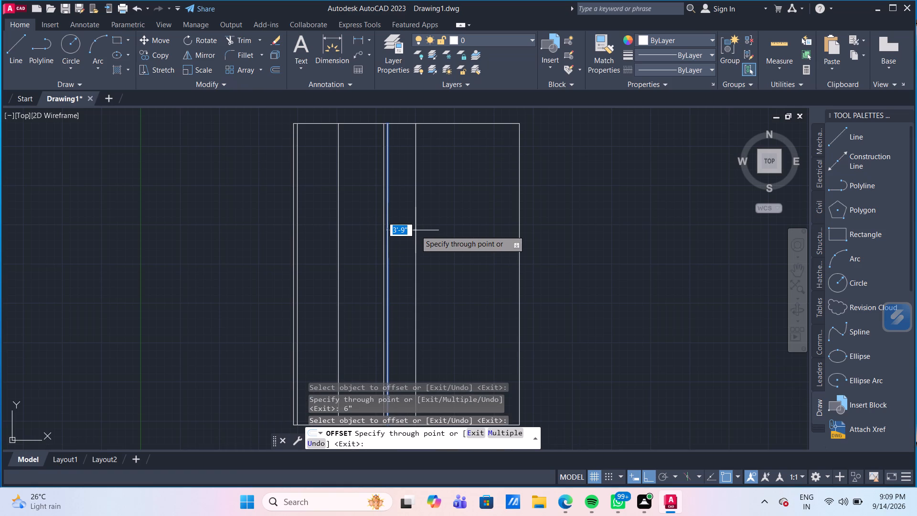
pyautogui.write("4'")
pyautogui.press('Return')
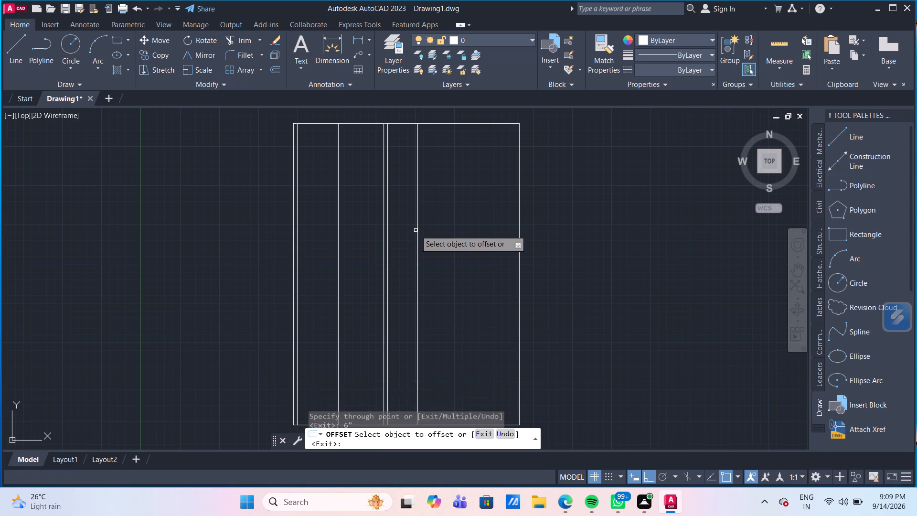
pyautogui.click(417, 231)
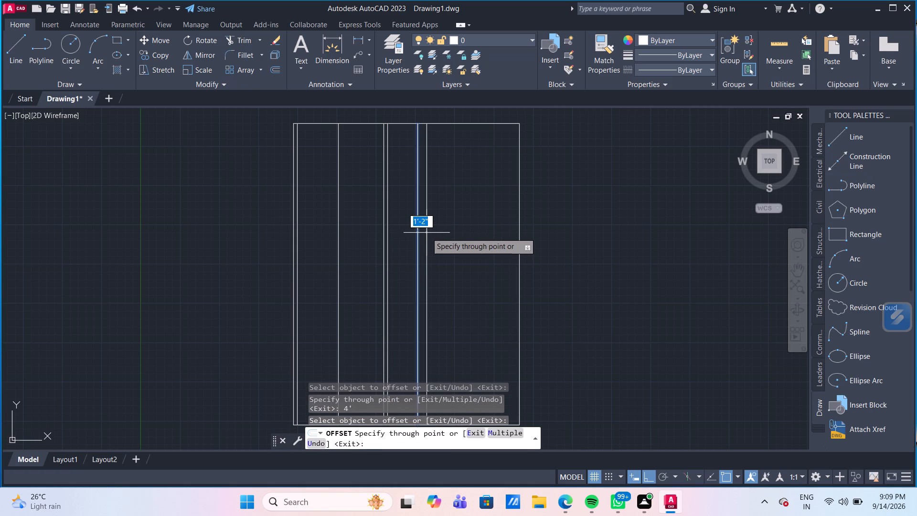
pyautogui.write('6"')
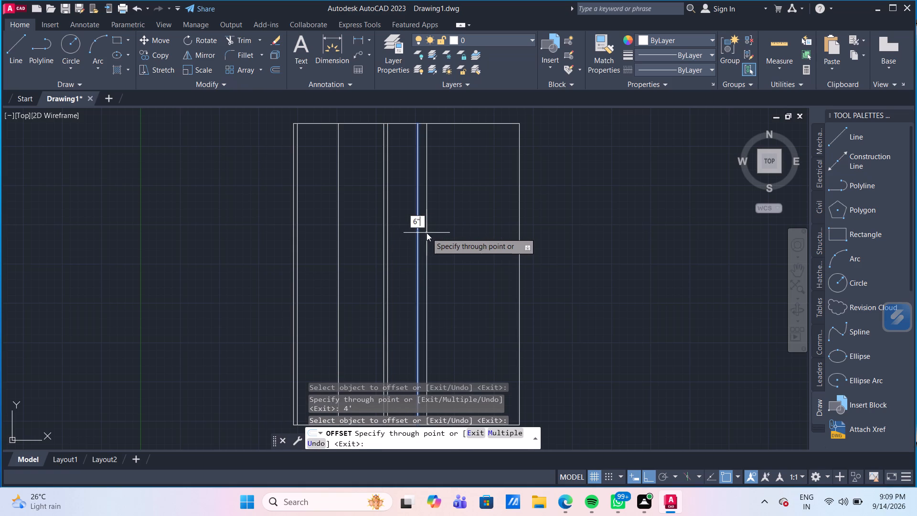
pyautogui.press('Return')
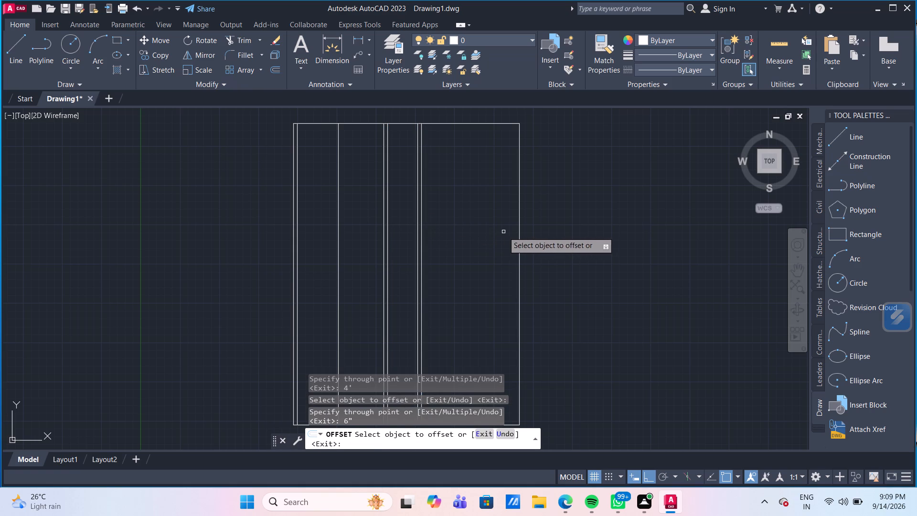
# Offset the second partition's right-hand line 12'6" to the right to form the inner line of the right wall.
pyautogui.click(421, 231)
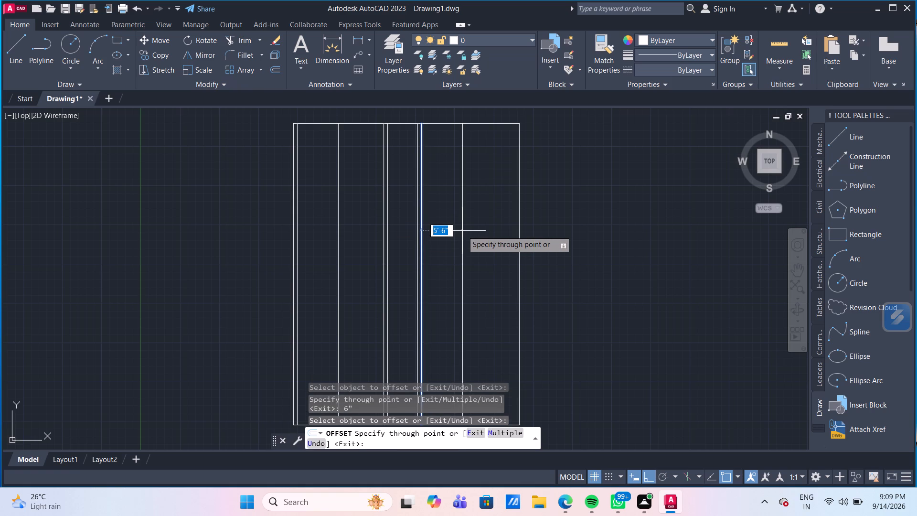
pyautogui.write('12.')
pyautogui.press('BackSpace')
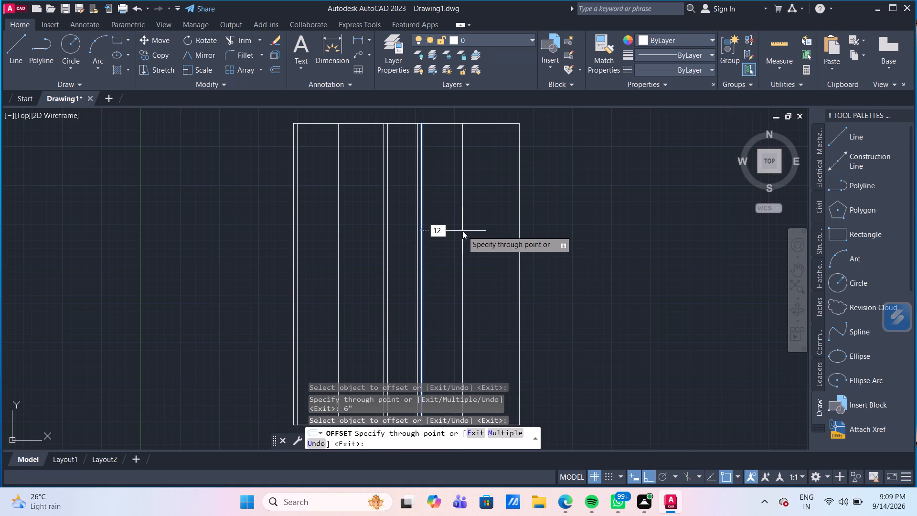
pyautogui.press("'")
pyautogui.press('6')
pyautogui.hotkey('shift', '"')
pyautogui.press('Return')
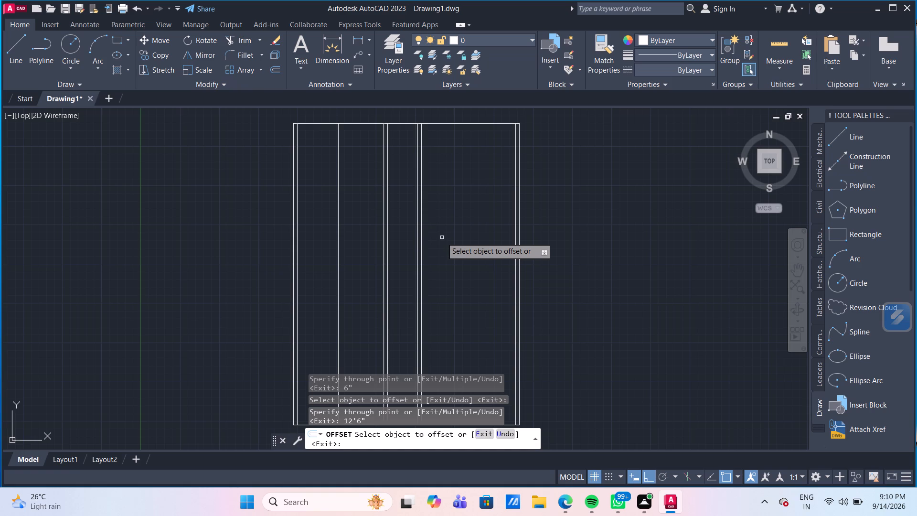
pyautogui.press('Escape')
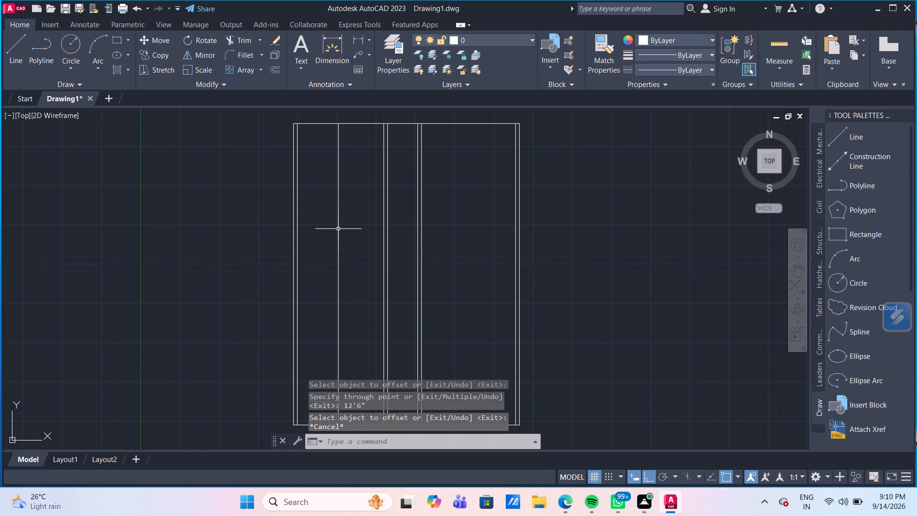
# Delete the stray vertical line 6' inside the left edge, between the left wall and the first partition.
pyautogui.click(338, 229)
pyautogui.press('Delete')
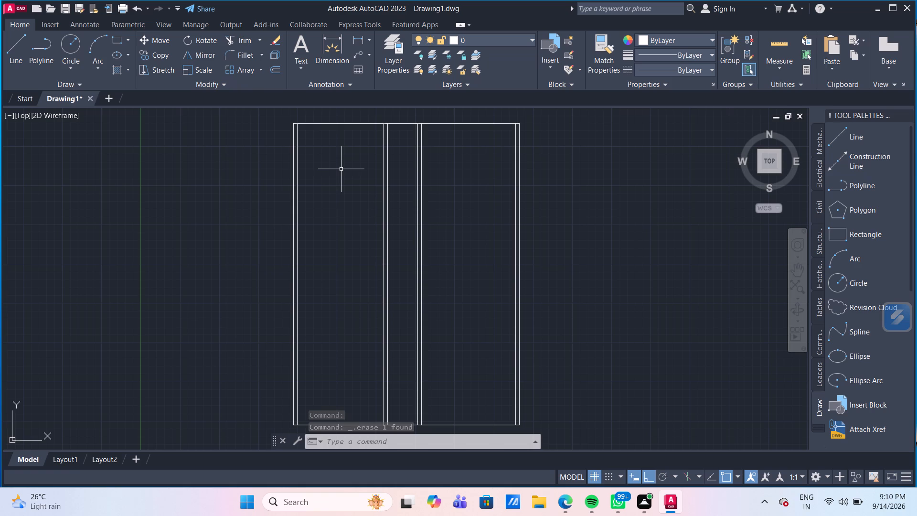
# Offset the rectangle's top and bottom edges 6" inward with the Through option to form the top and bottom wall thicknesses.
pyautogui.press('o')
pyautogui.press('Return')
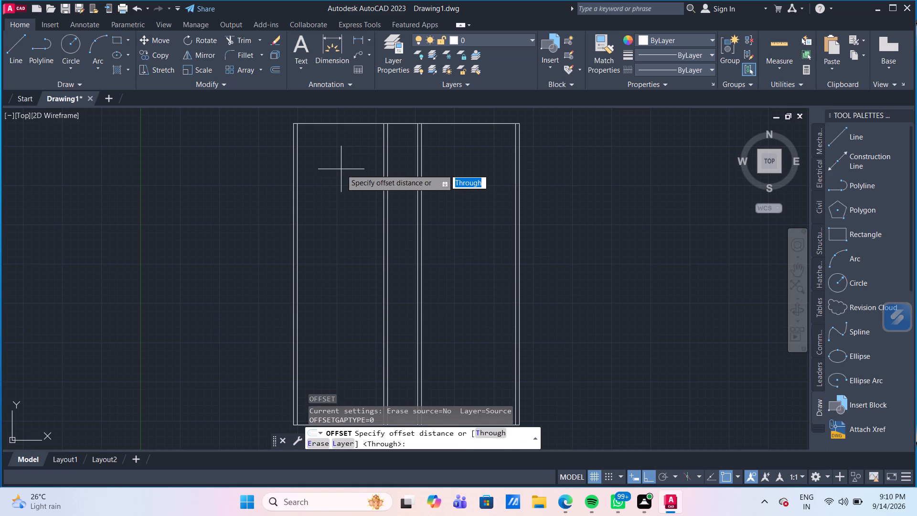
pyautogui.press('Return')
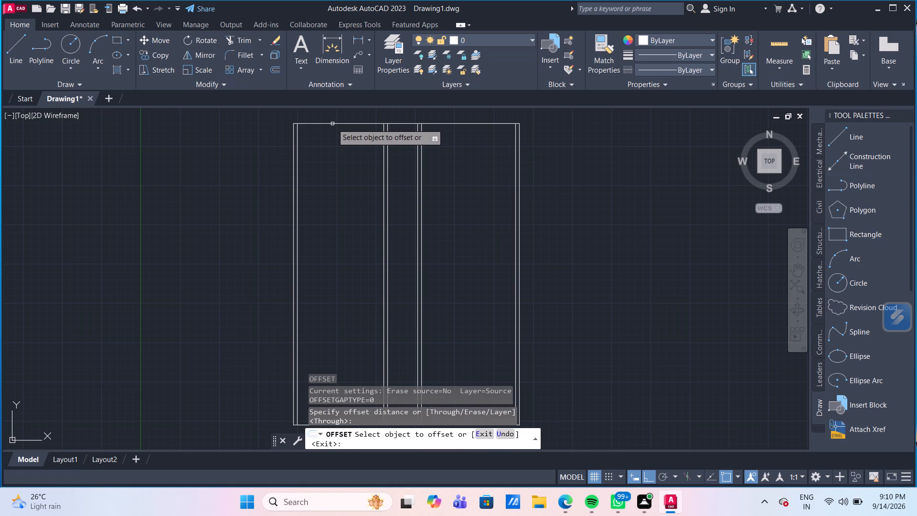
pyautogui.moveTo(332, 124); pyautogui.dragTo(334, 128)
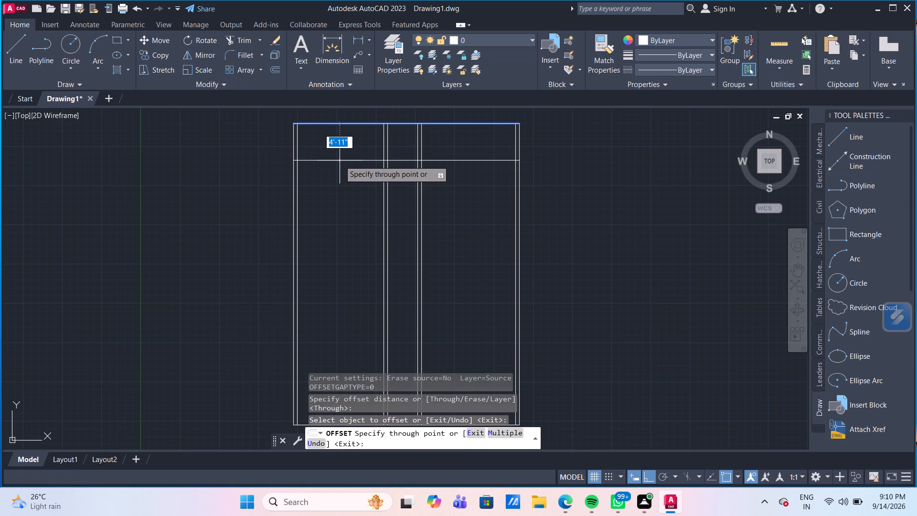
pyautogui.write('6"')
pyautogui.press('Return')
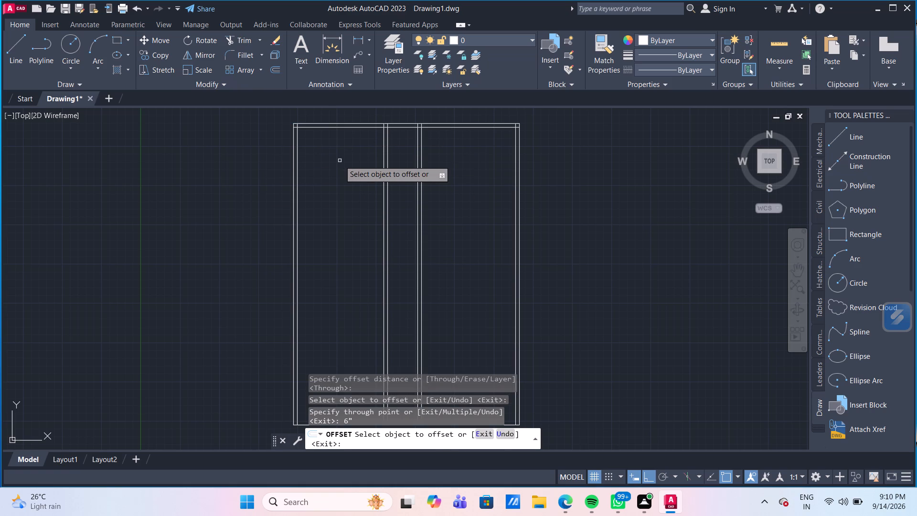
pyautogui.scroll(-1, 340, 161)
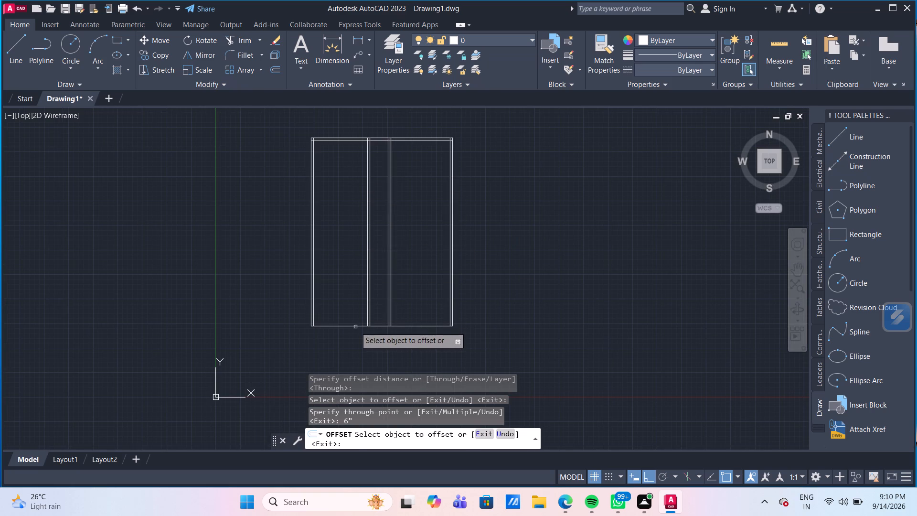
pyautogui.click(355, 327)
pyautogui.write('6"')
pyautogui.press('Return')
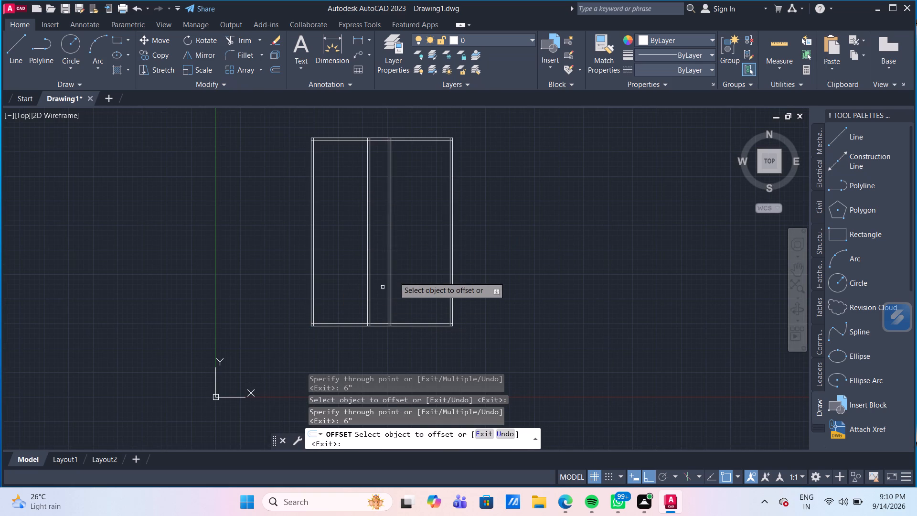
pyautogui.press('Escape')
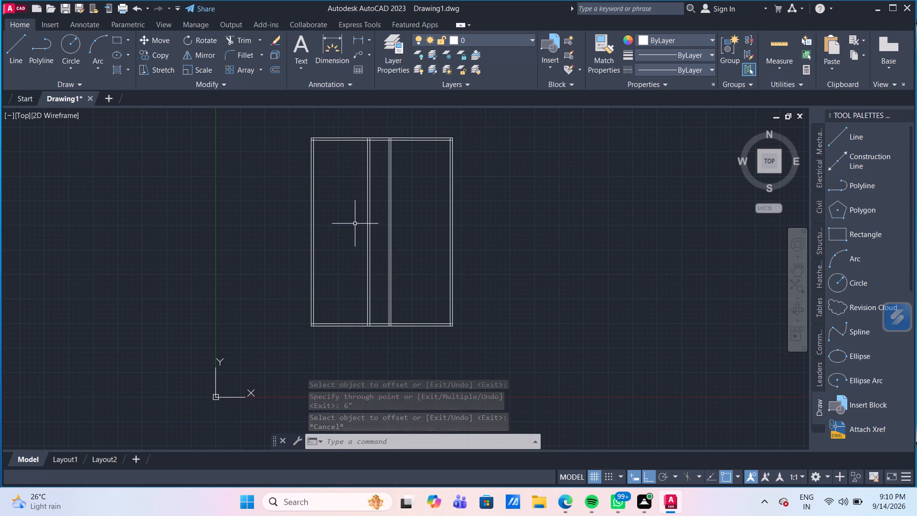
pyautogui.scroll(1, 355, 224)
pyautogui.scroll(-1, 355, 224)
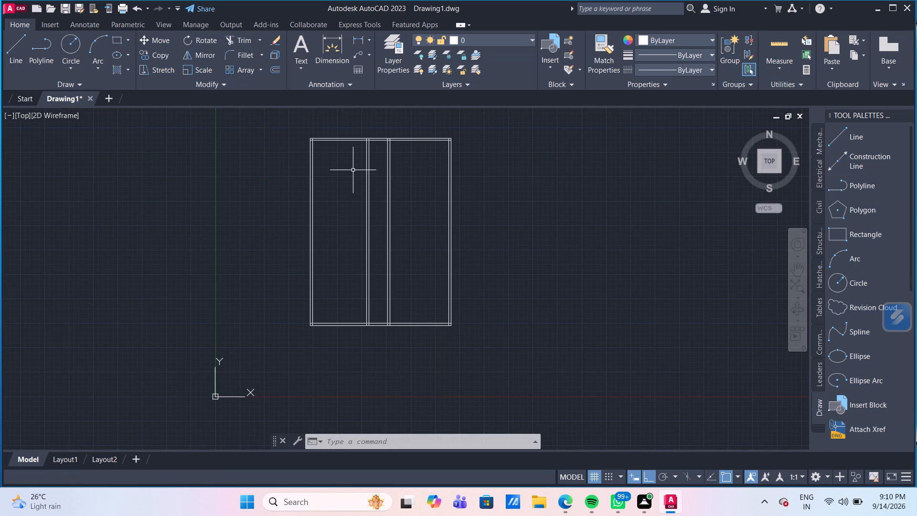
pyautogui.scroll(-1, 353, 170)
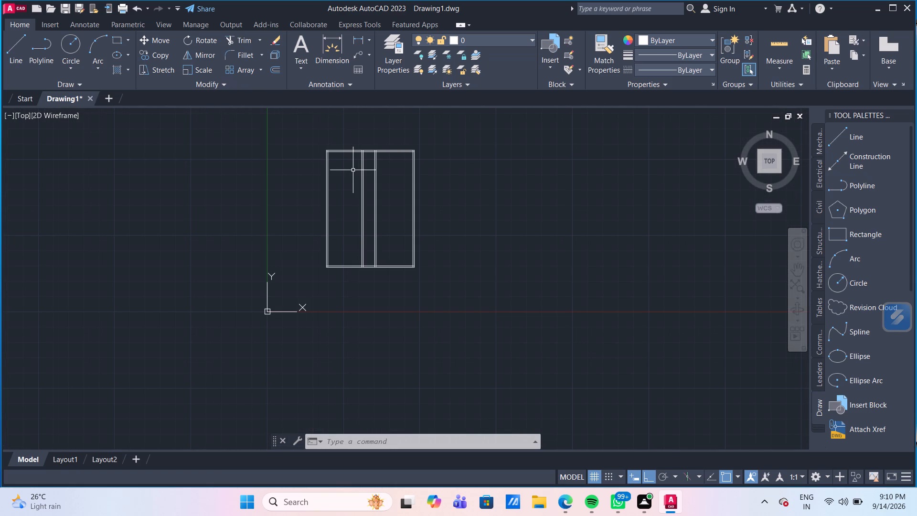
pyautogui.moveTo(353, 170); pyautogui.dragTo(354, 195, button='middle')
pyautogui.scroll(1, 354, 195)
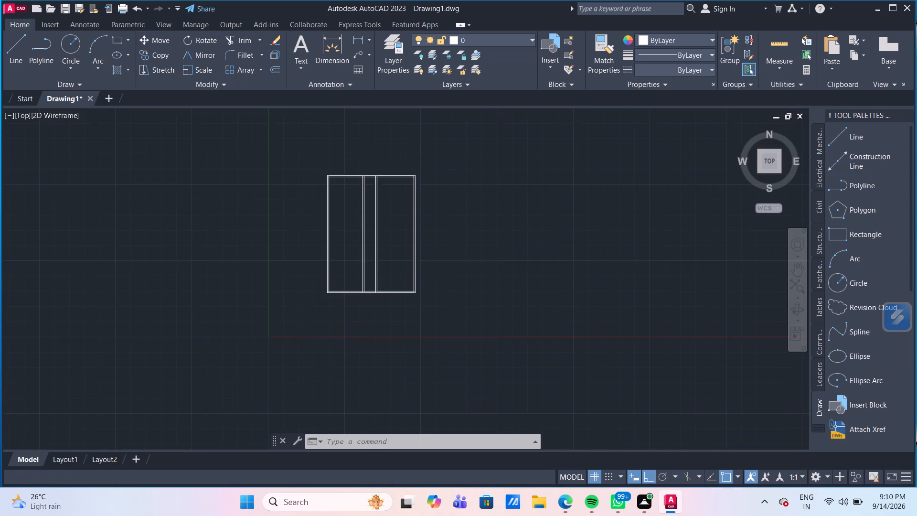
# Trim the overlapping line ends where the first partition meets the top wall and at the plan's top-left corner.
pyautogui.scroll(1, 354, 195)
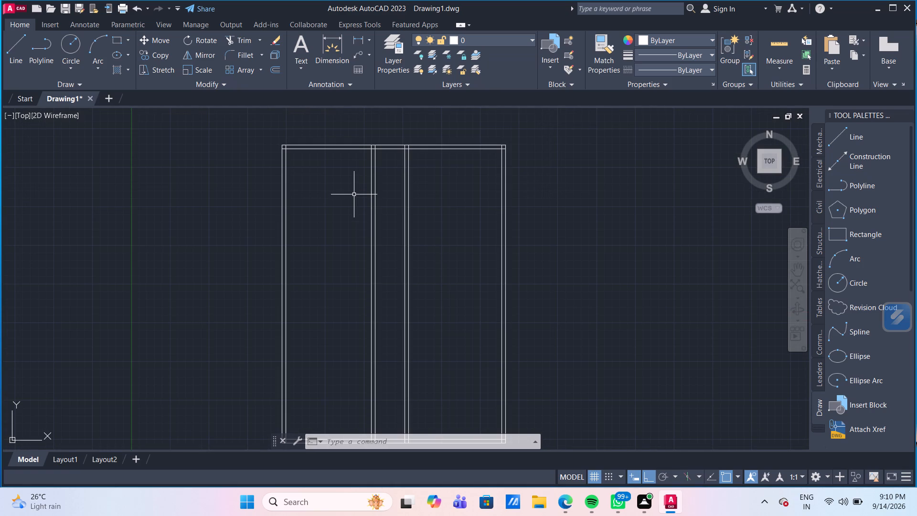
pyautogui.scroll(1, 359, 164)
pyautogui.moveTo(362, 164); pyautogui.dragTo(366, 193, button='middle')
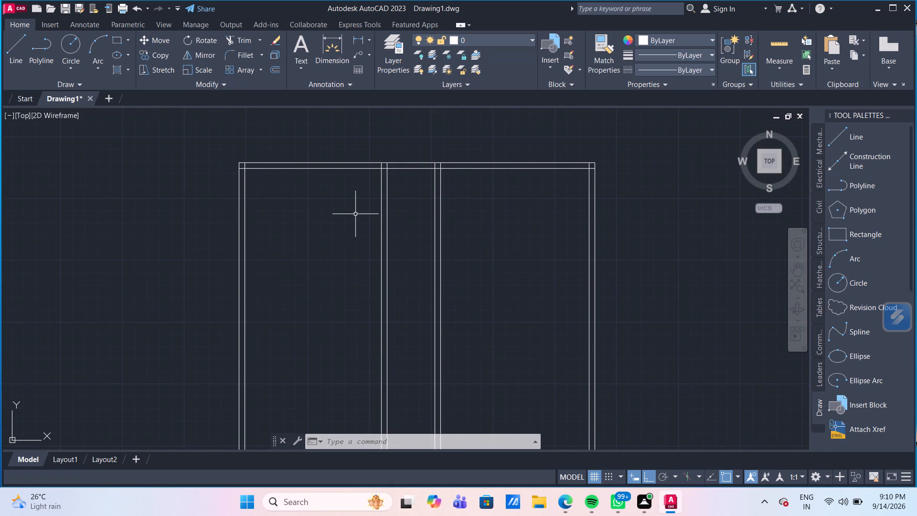
pyautogui.write('TR')
pyautogui.press('Return')
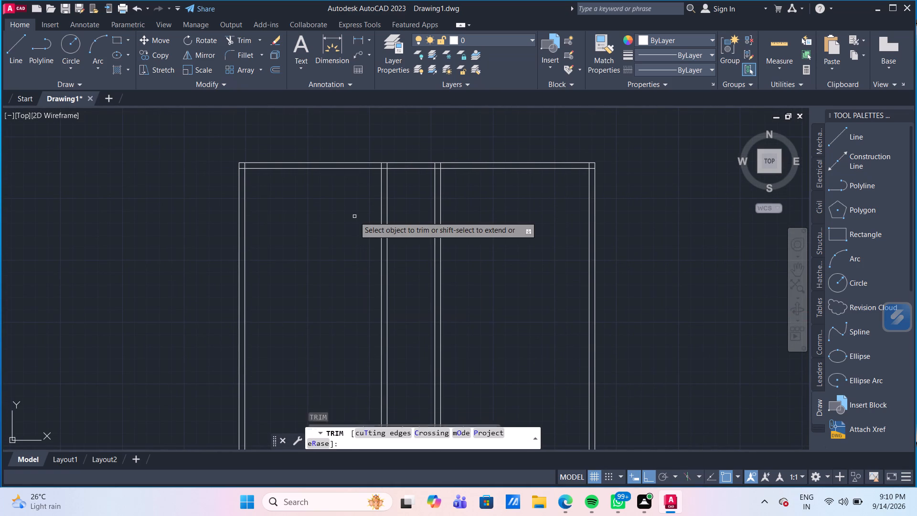
pyautogui.scroll(2, 384, 152)
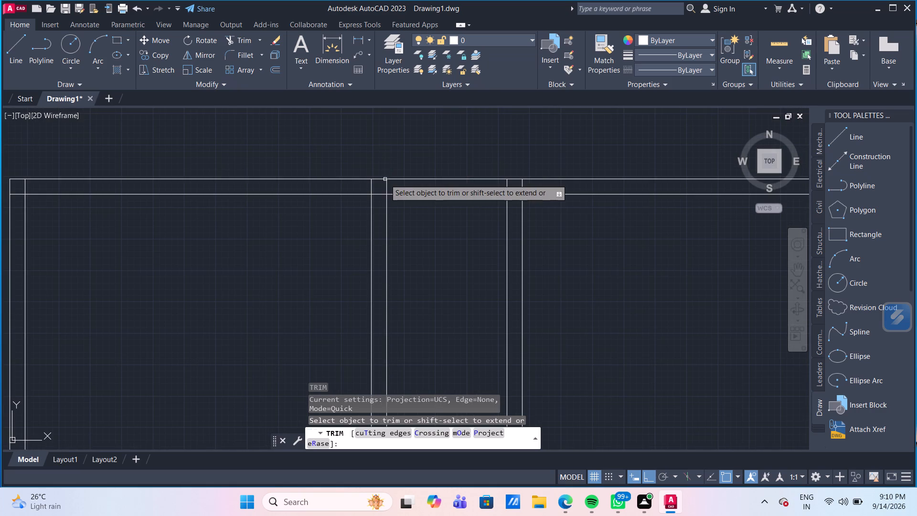
pyautogui.click(372, 186)
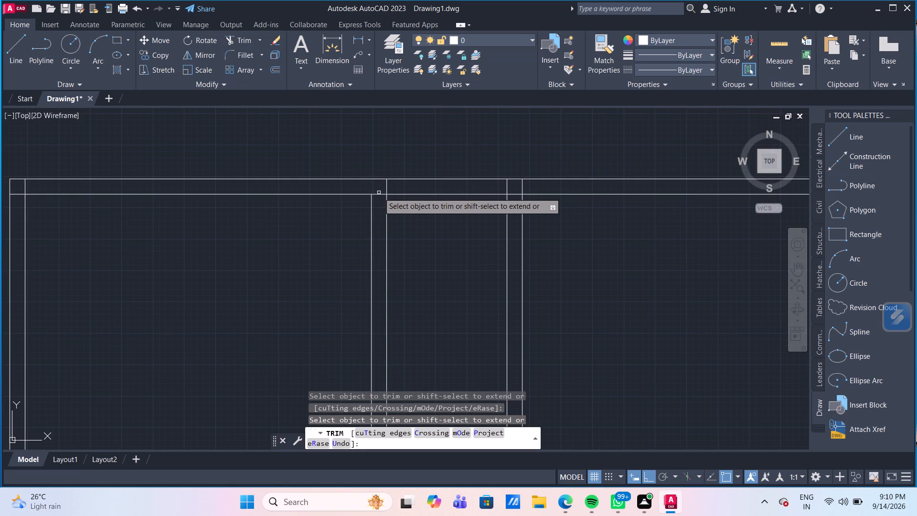
pyautogui.click(379, 195)
pyautogui.scroll(-1, 192, 255)
pyautogui.scroll(1, 119, 234)
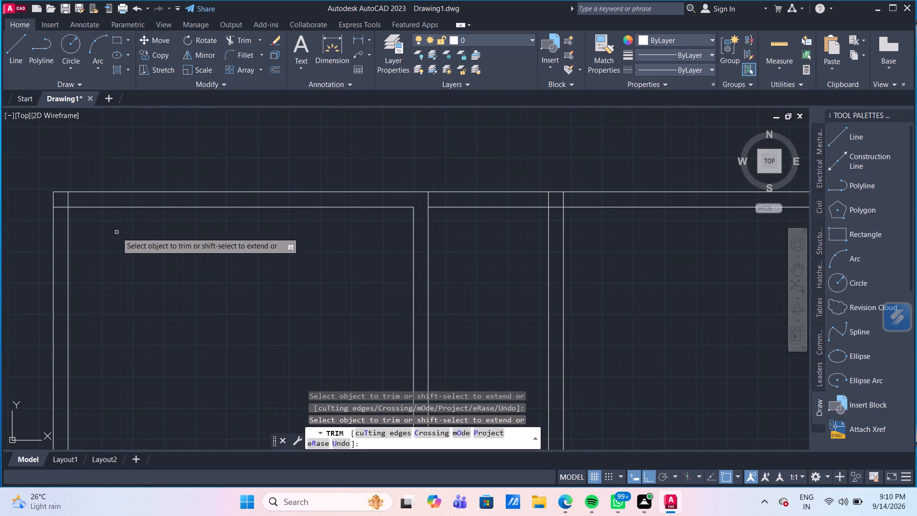
pyautogui.click(67, 200)
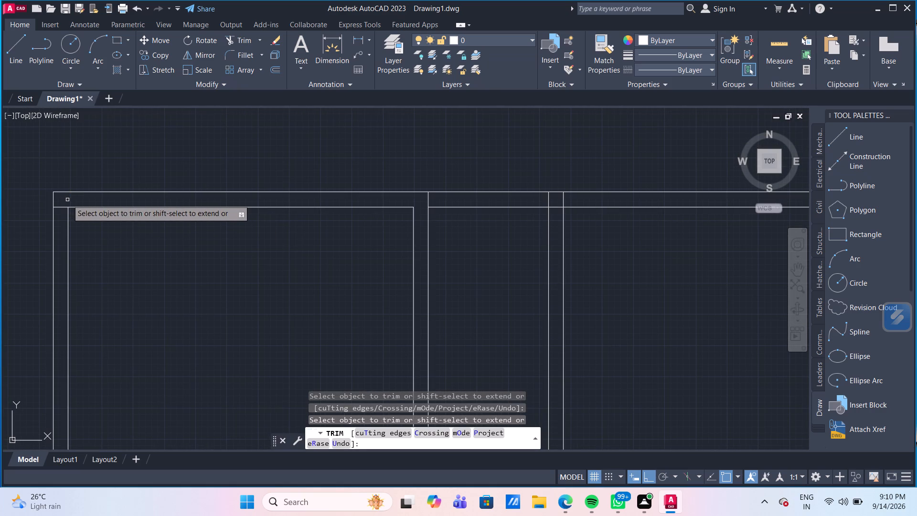
pyautogui.click(61, 208)
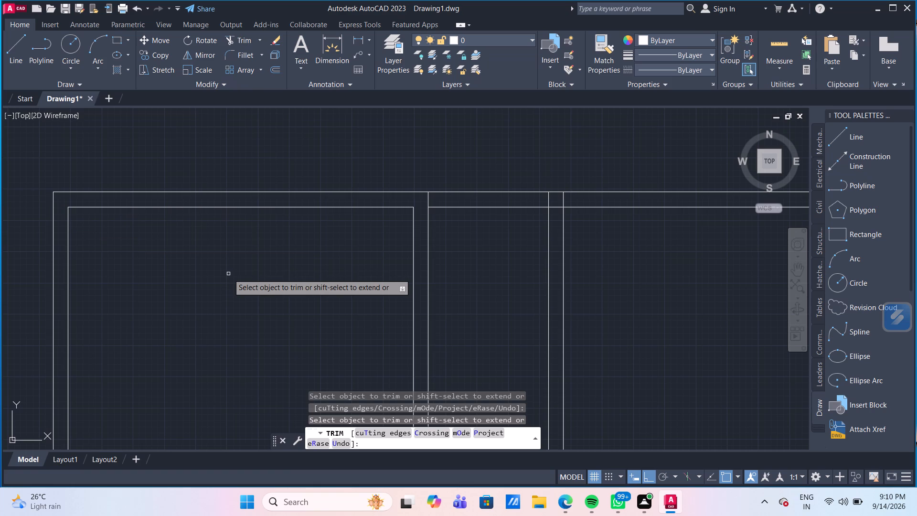
pyautogui.press('Escape')
# Offset the top-left room's inner top line 14' downward, and offset the resulting line another 6" to form a horizontal partition.
pyautogui.scroll(-2, 238, 276)
pyautogui.moveTo(238, 276); pyautogui.dragTo(241, 274, button='middle')
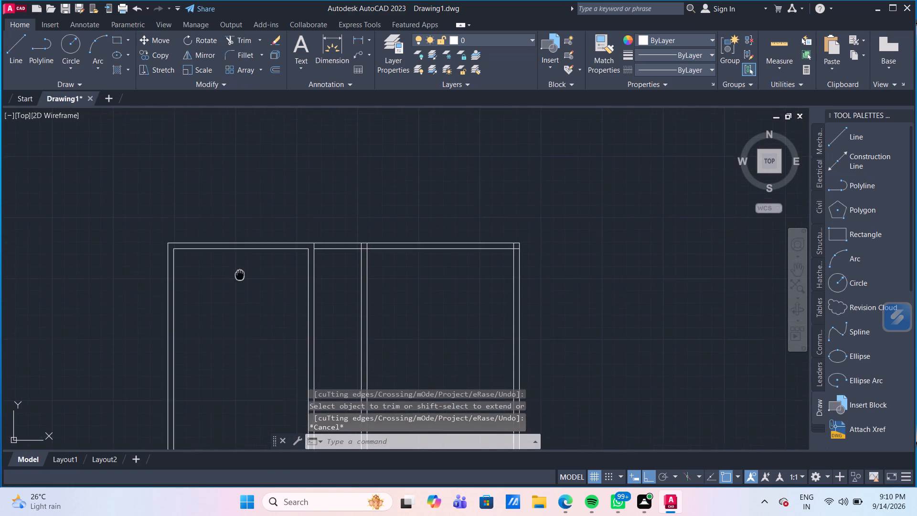
pyautogui.moveTo(241, 274); pyautogui.dragTo(229, 203, button='middle')
pyautogui.press('o')
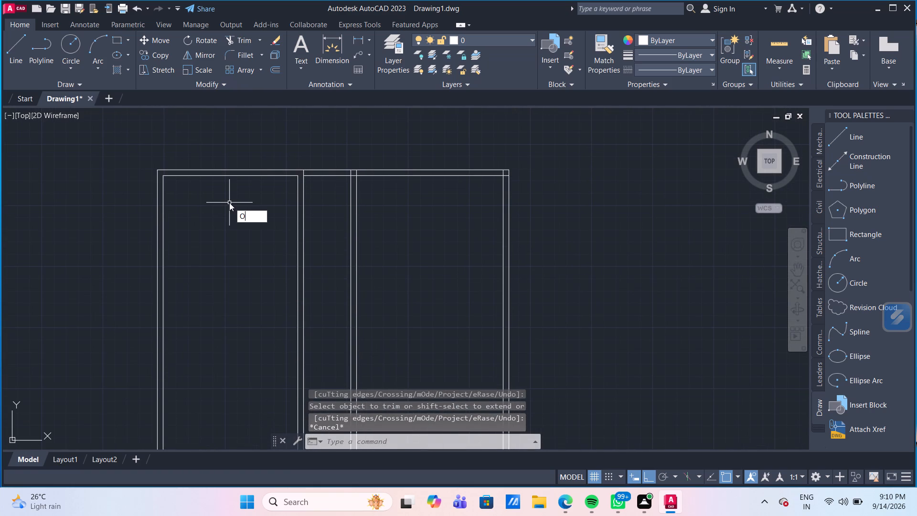
pyautogui.press('Return')
pyautogui.press('Return')
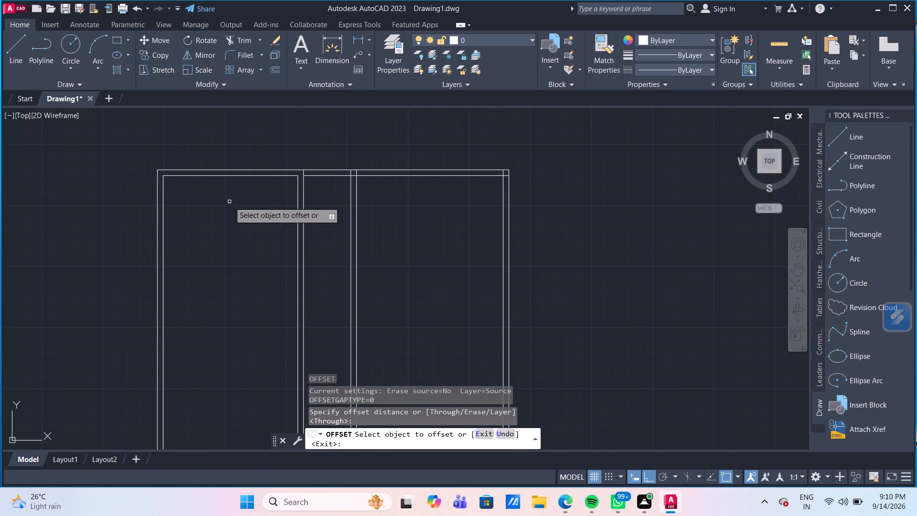
pyautogui.click(243, 175)
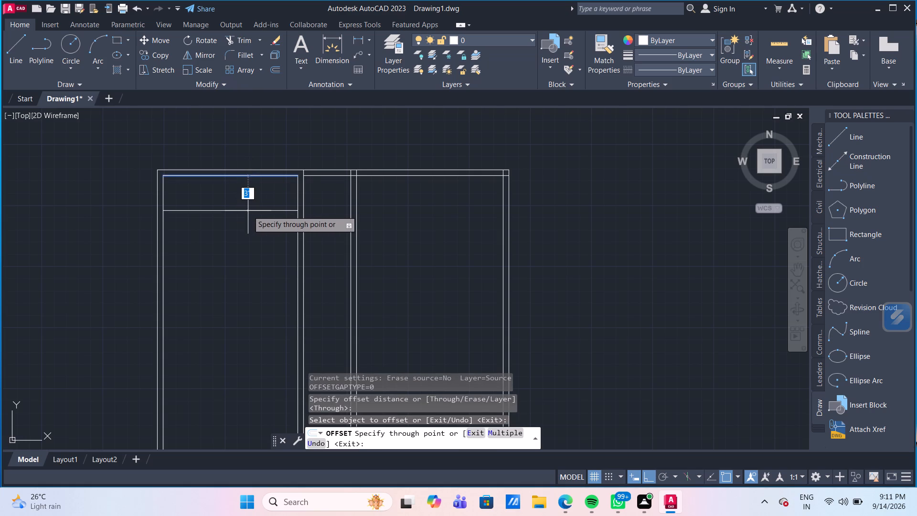
pyautogui.write("14'")
pyautogui.press('Return')
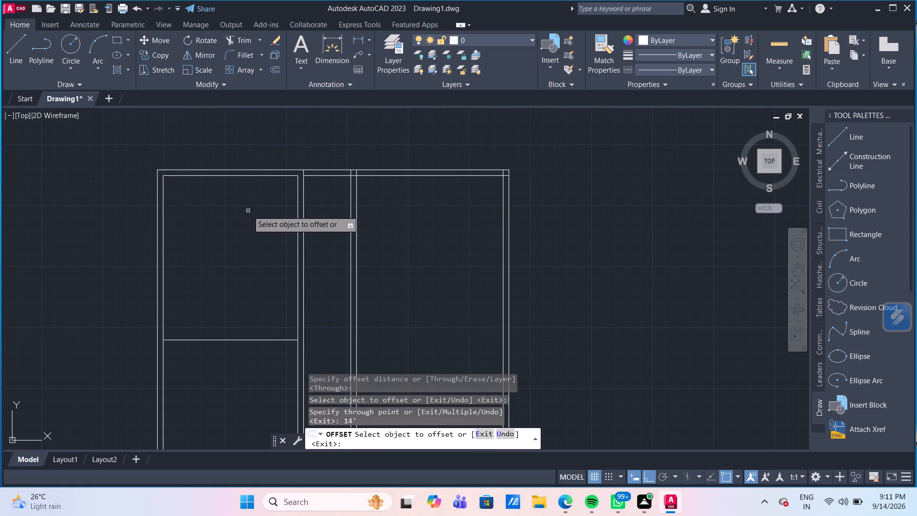
pyautogui.scroll(-2, 245, 216)
pyautogui.moveTo(240, 258); pyautogui.dragTo(243, 202, button='middle')
pyautogui.scroll(1, 244, 227)
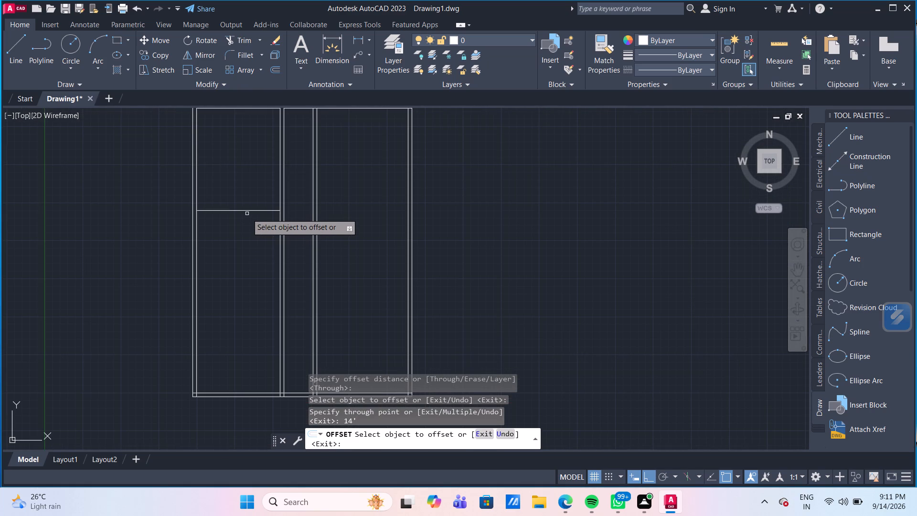
pyautogui.click(249, 211)
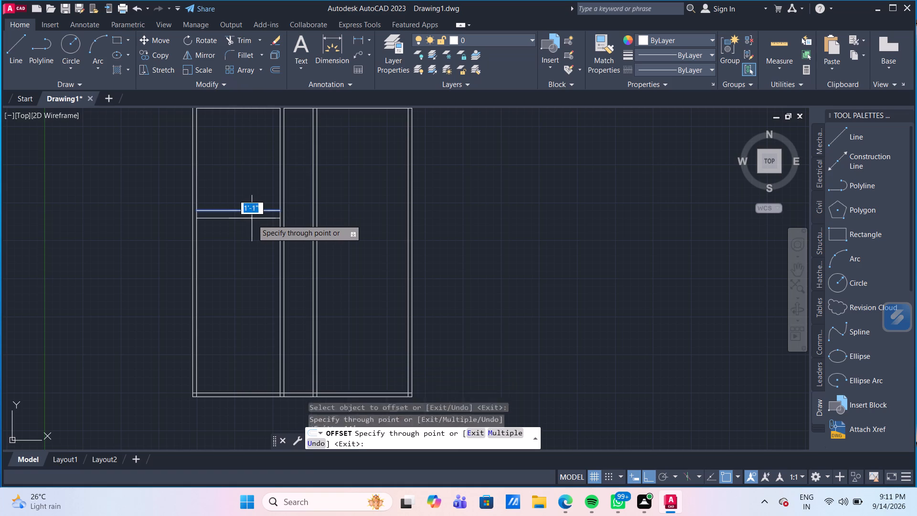
pyautogui.write('6"')
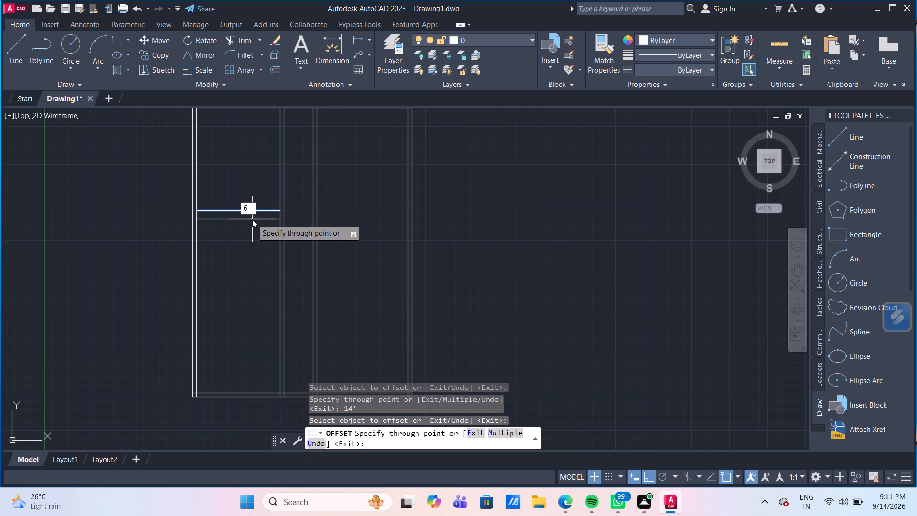
pyautogui.press('Return')
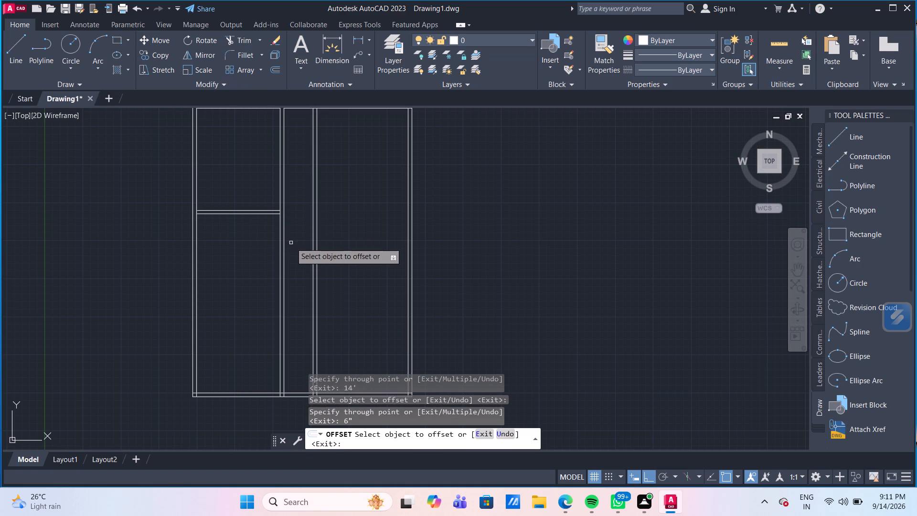
pyautogui.press('Escape')
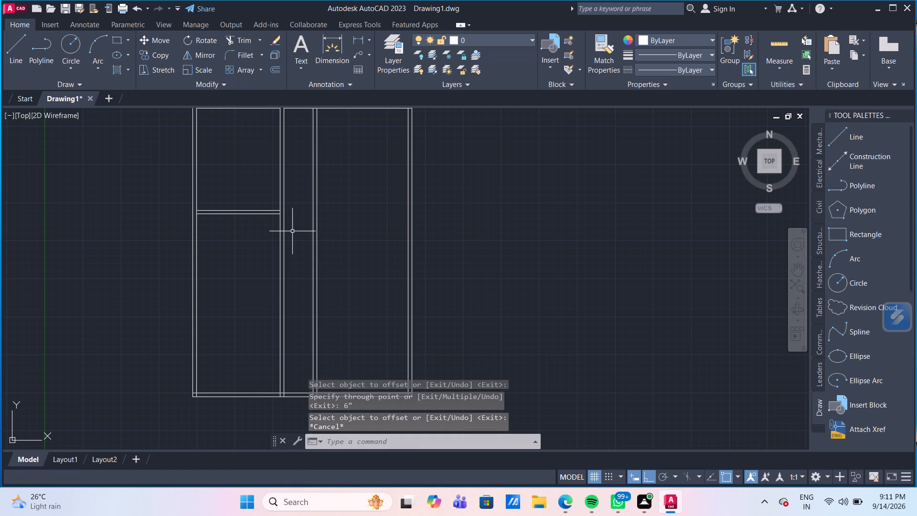
# Extend both lines of the horizontal partition to the first vertical partition's right-hand line.
pyautogui.scroll(2, 292, 231)
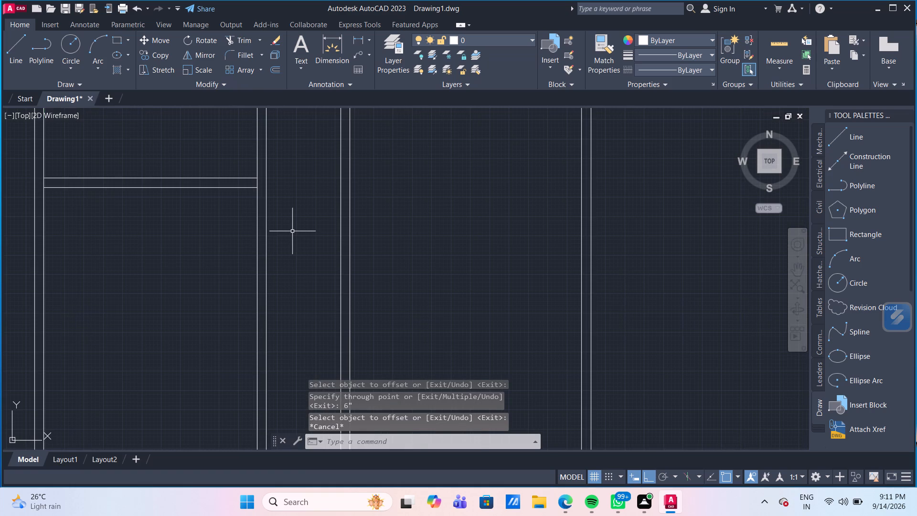
pyautogui.write('EX')
pyautogui.press('Return')
pyautogui.click(251, 187)
pyautogui.click(246, 178)
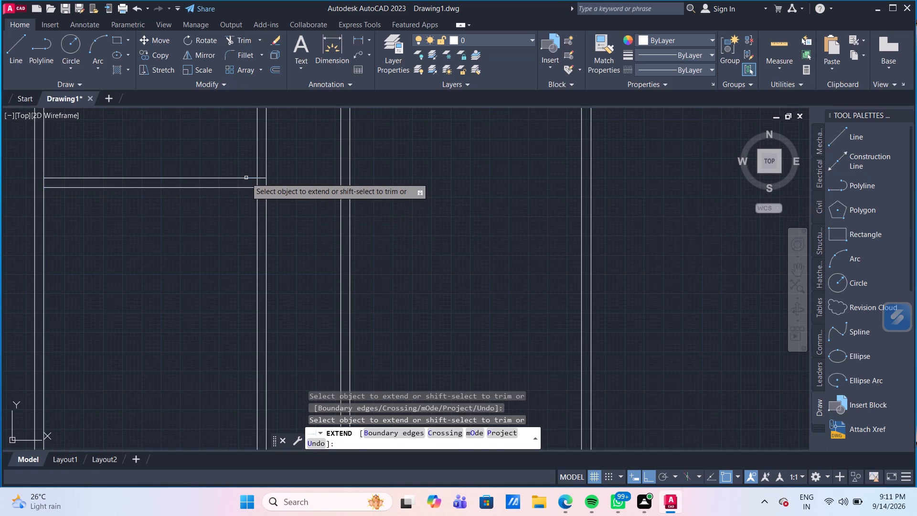
pyautogui.press('Escape')
# Trim away both lines of the first vertical partition below the horizontal partition.
pyautogui.scroll(-2, 294, 241)
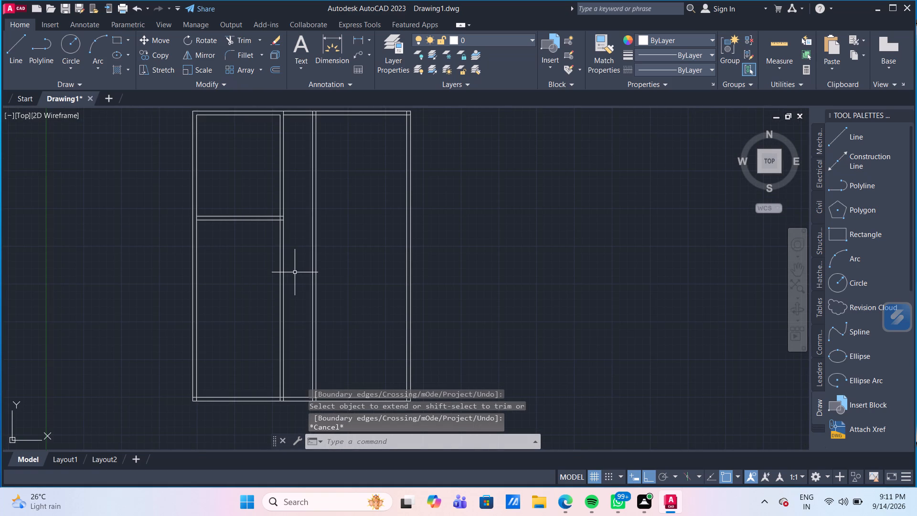
pyautogui.write('TR')
pyautogui.press('Return')
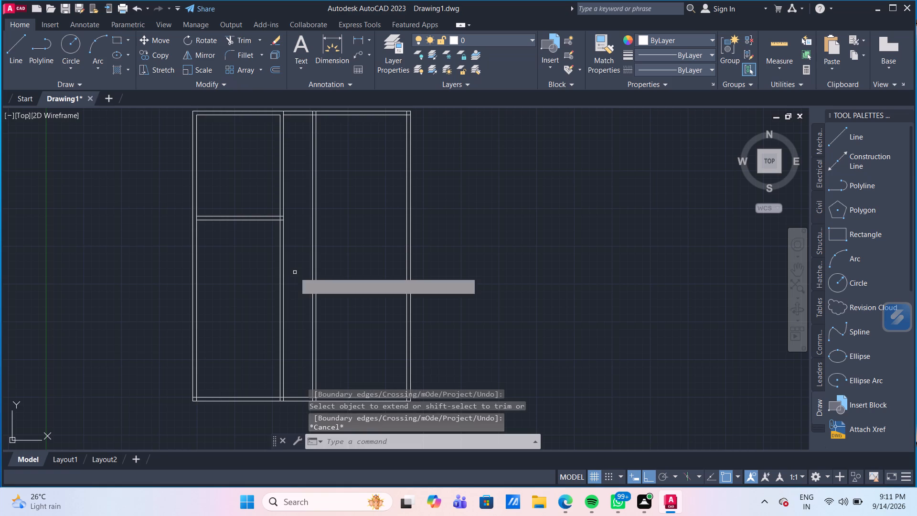
pyautogui.click(295, 272)
pyautogui.click(270, 263)
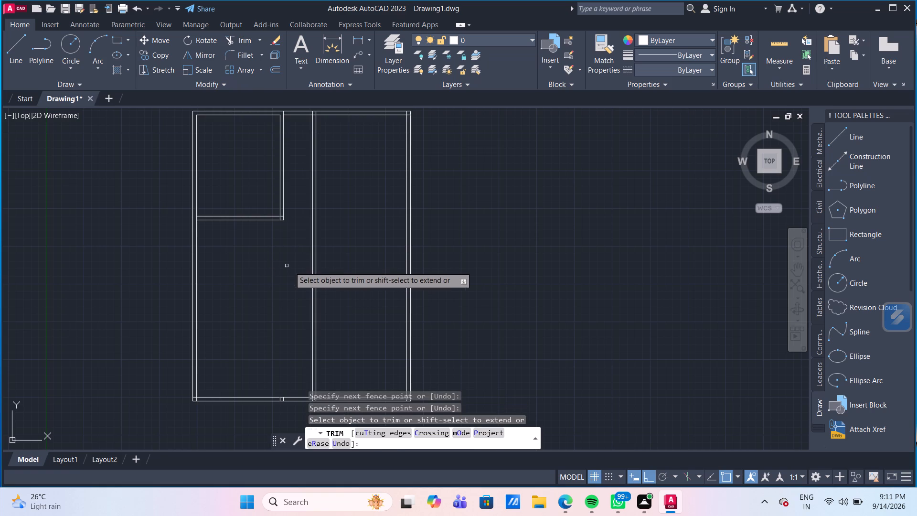
pyautogui.press('Escape')
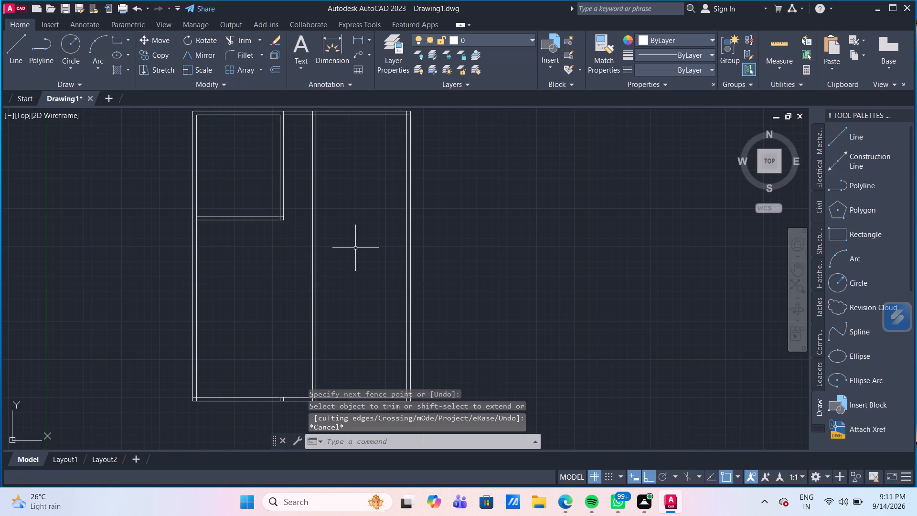
# Offset the top wall's inner line right of the top-left room 11' downward, and offset the result another 6" to form a partition.
pyautogui.moveTo(355, 248); pyautogui.dragTo(370, 290, button='middle')
pyautogui.scroll(1, 376, 241)
pyautogui.scroll(-1, 376, 241)
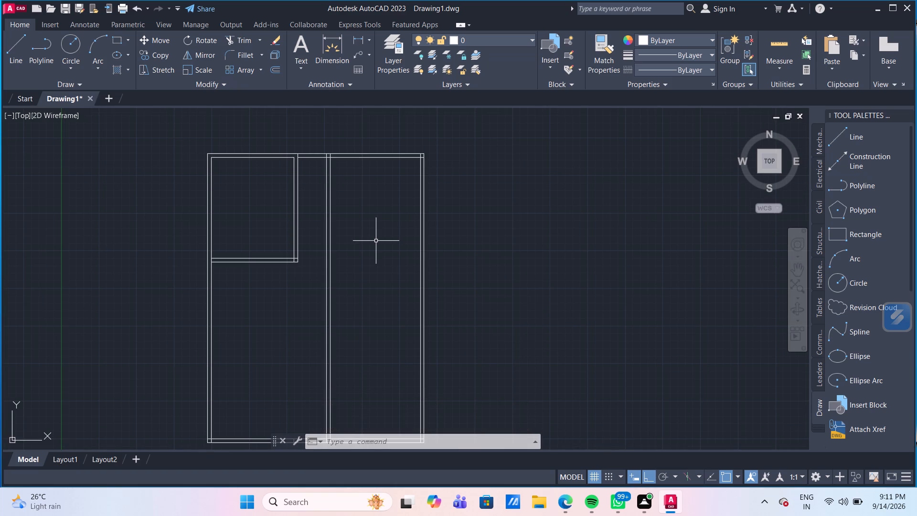
pyautogui.press('o')
pyautogui.press('Return')
pyautogui.press('Return')
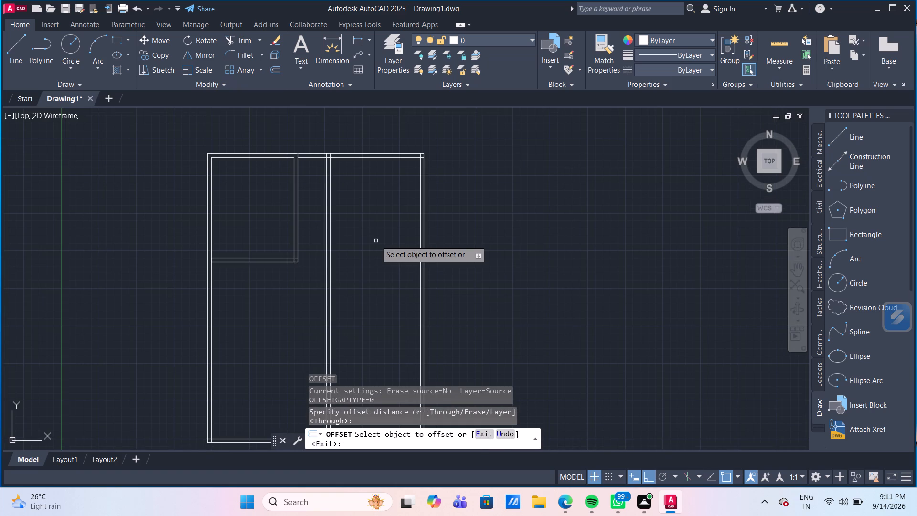
pyautogui.moveTo(357, 157); pyautogui.dragTo(357, 164)
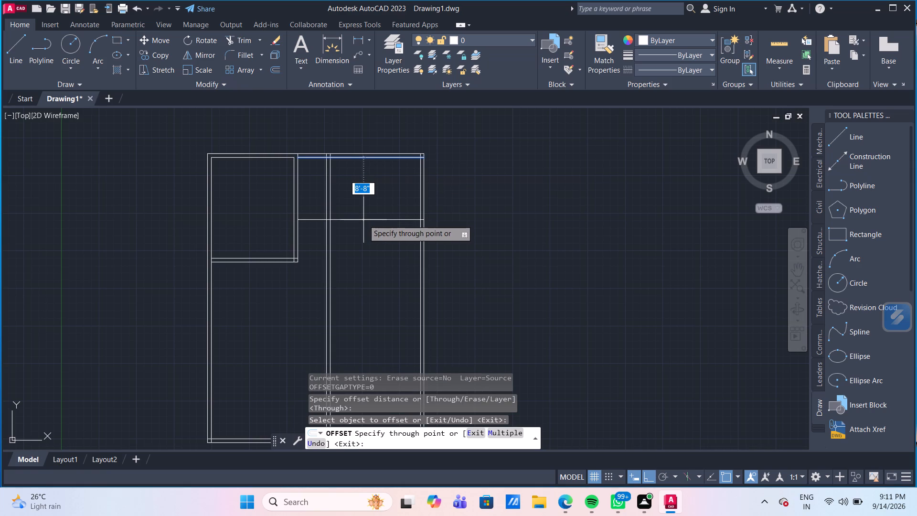
pyautogui.write("1'")
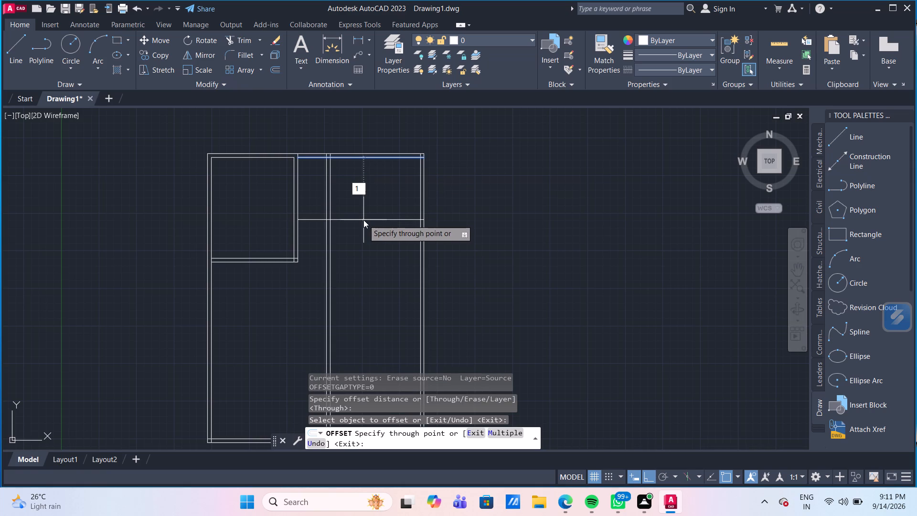
pyautogui.press('BackSpace')
pyautogui.write("1'")
pyautogui.press('Return')
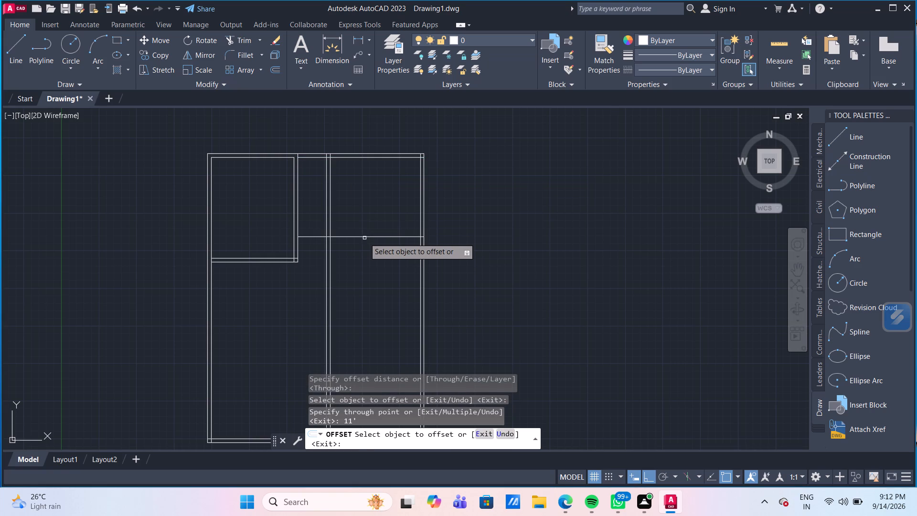
pyautogui.click(364, 238)
pyautogui.write('6"')
pyautogui.press('Return')
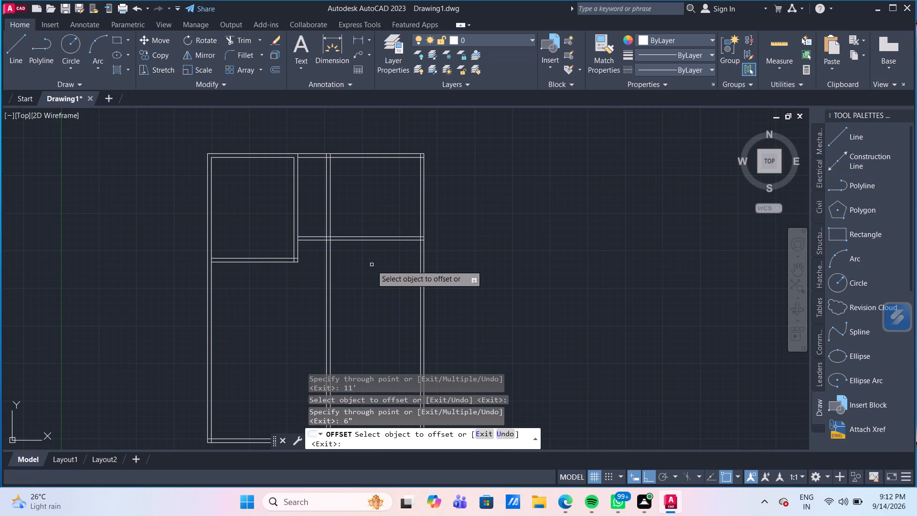
pyautogui.scroll(-1, 388, 329)
pyautogui.moveTo(388, 329); pyautogui.dragTo(350, 218, button='middle')
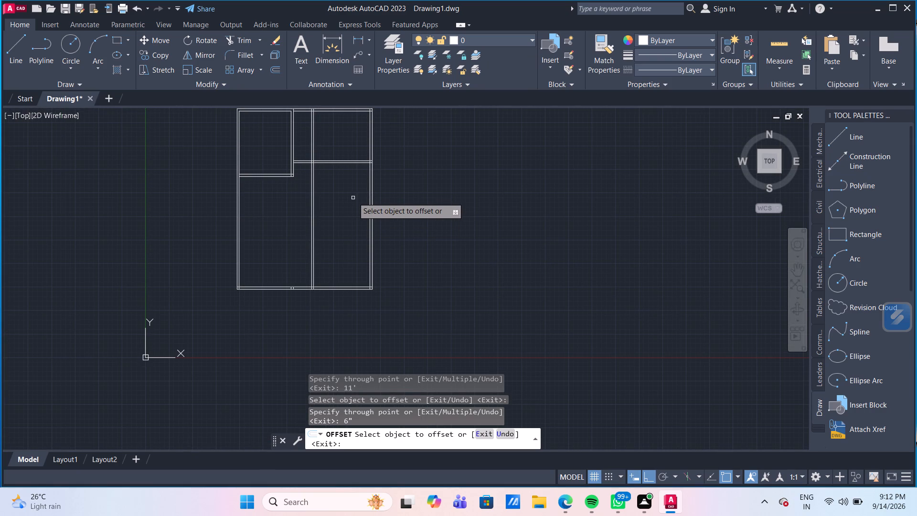
pyautogui.moveTo(352, 191); pyautogui.dragTo(349, 200, button='middle')
pyautogui.moveTo(344, 184); pyautogui.dragTo(347, 199, button='middle')
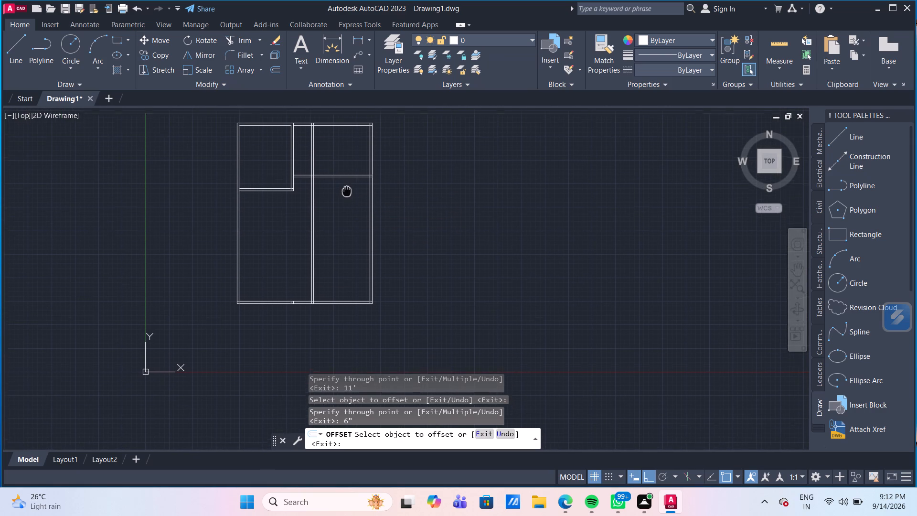
# Offset the lower line of the right-hand horizontal partition 4' downward, and offset the result another 6" to form a second partition.
pyautogui.moveTo(347, 199); pyautogui.dragTo(347, 202, button='middle')
pyautogui.scroll(1, 352, 198)
pyautogui.scroll(-1, 352, 198)
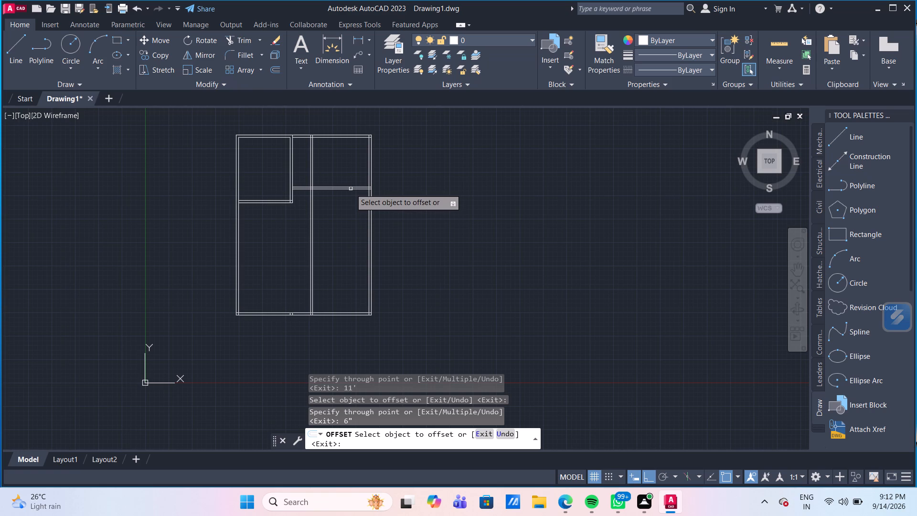
pyautogui.scroll(1, 351, 189)
pyautogui.click(351, 189)
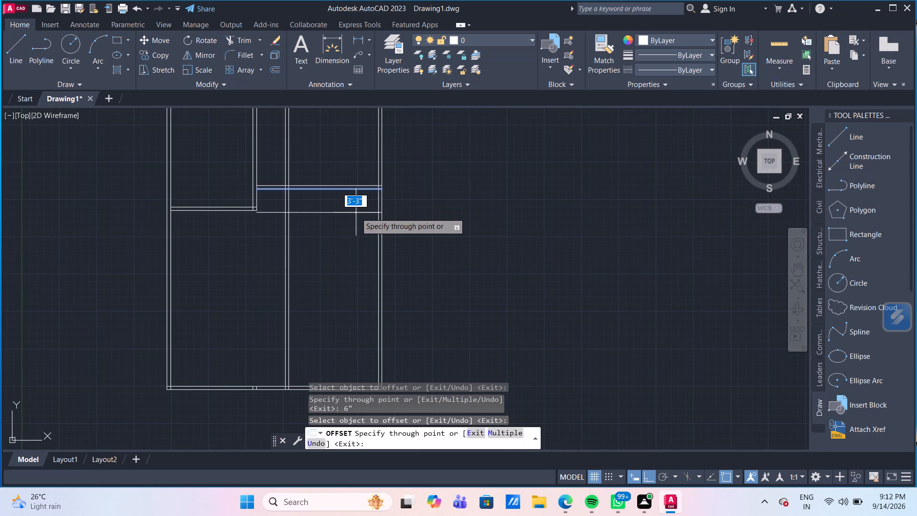
pyautogui.write("4'")
pyautogui.press('Return')
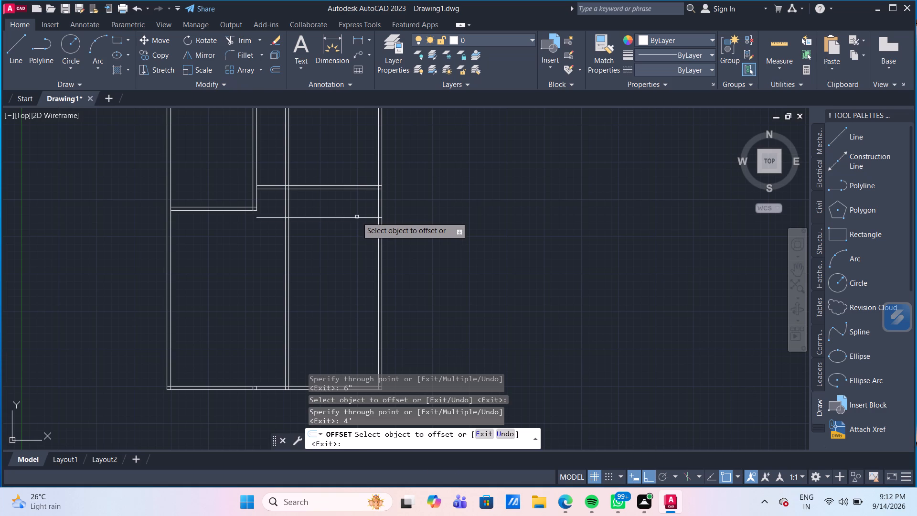
pyautogui.click(357, 217)
pyautogui.write('6"')
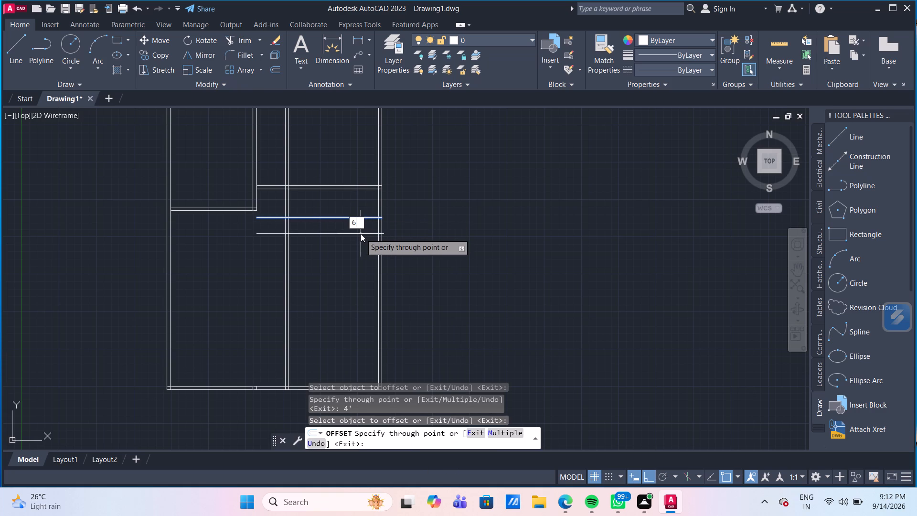
pyautogui.press('Return')
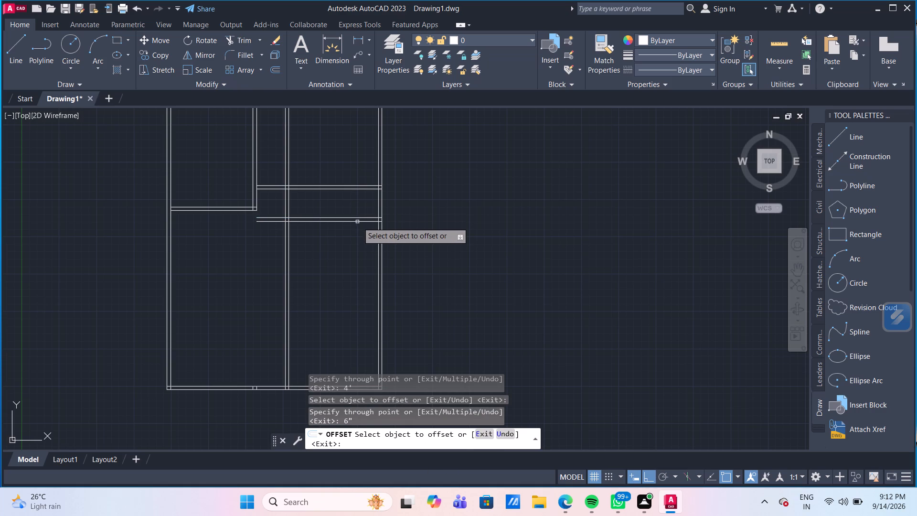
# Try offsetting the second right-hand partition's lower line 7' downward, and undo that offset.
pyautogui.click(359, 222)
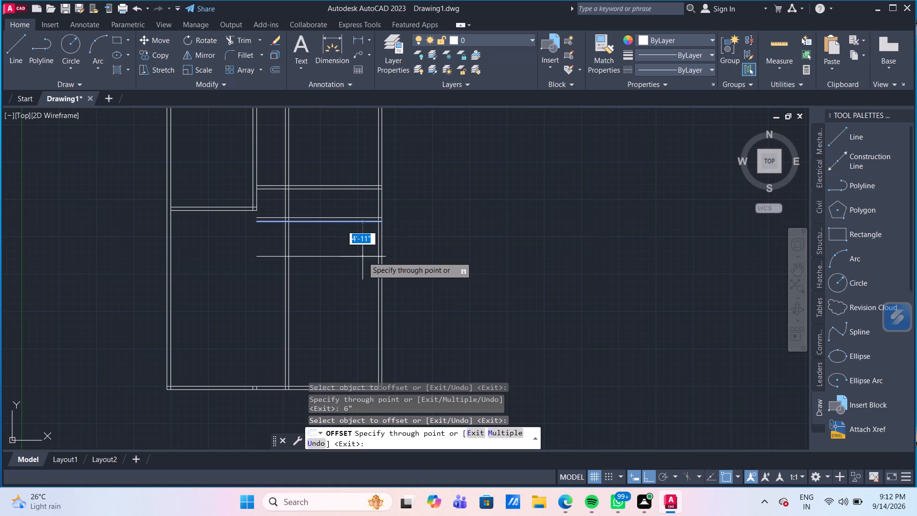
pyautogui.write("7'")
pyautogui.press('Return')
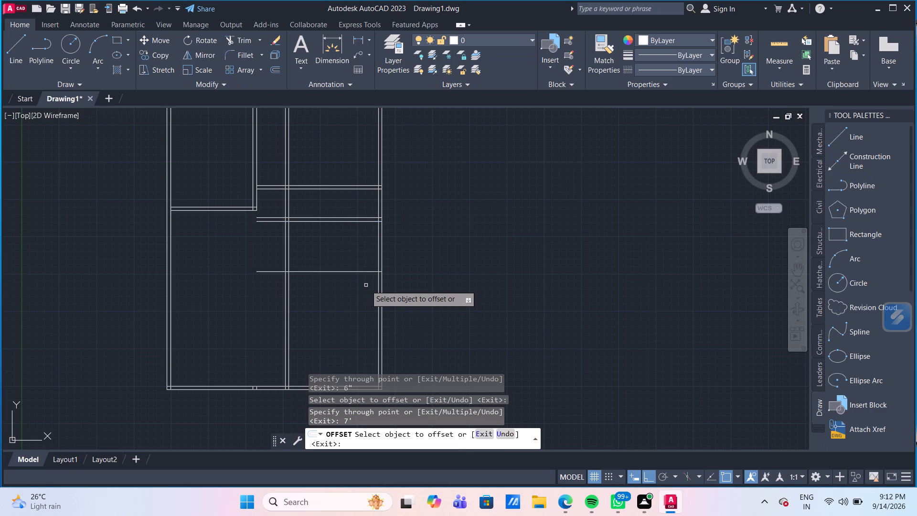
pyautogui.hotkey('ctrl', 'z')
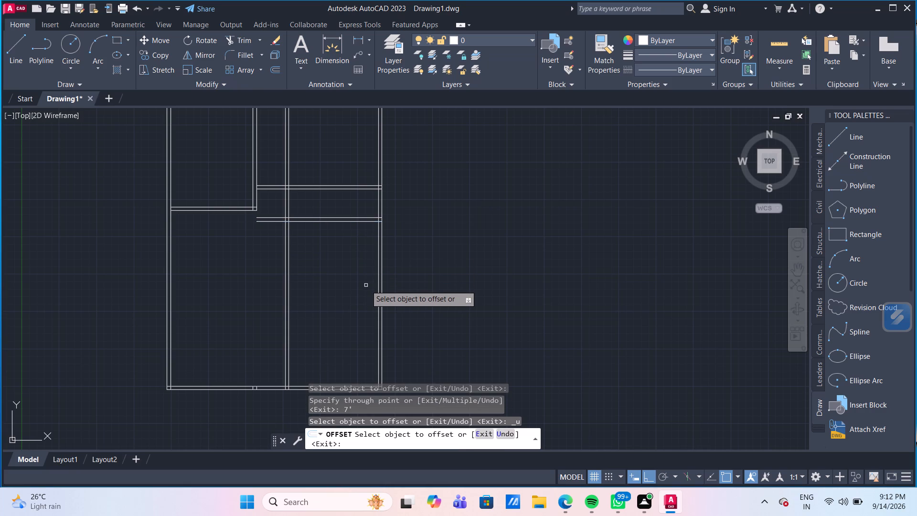
# Offset the second right-hand partition's lower line 4' downward, and offset the result another 6" to form a third partition.
pyautogui.click(346, 222)
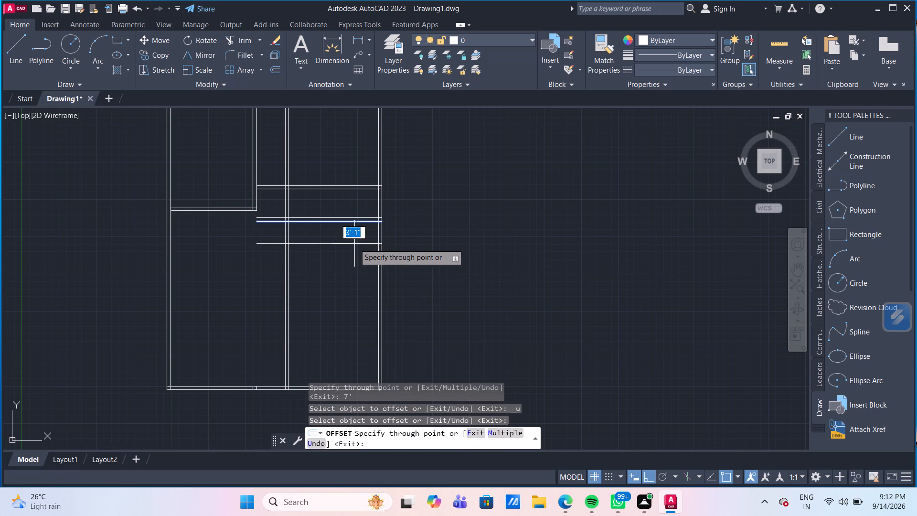
pyautogui.write("4'")
pyautogui.press('Return')
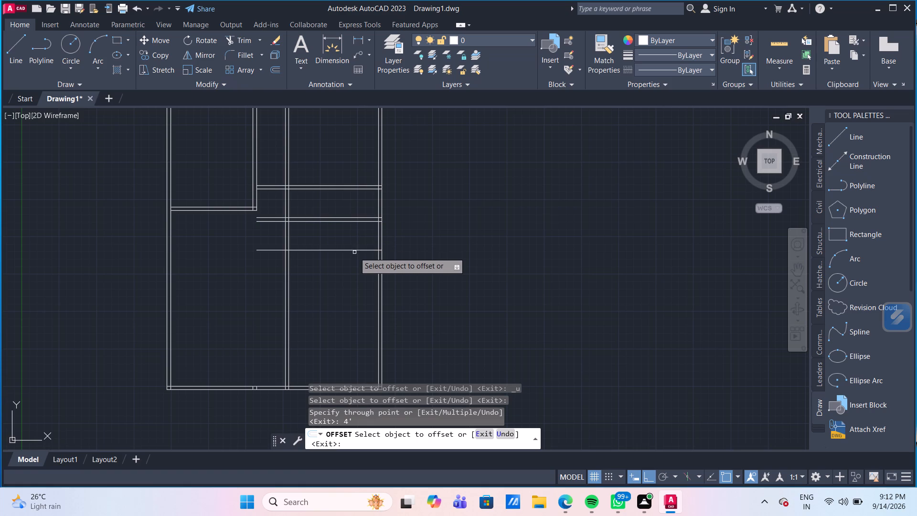
pyautogui.click(354, 251)
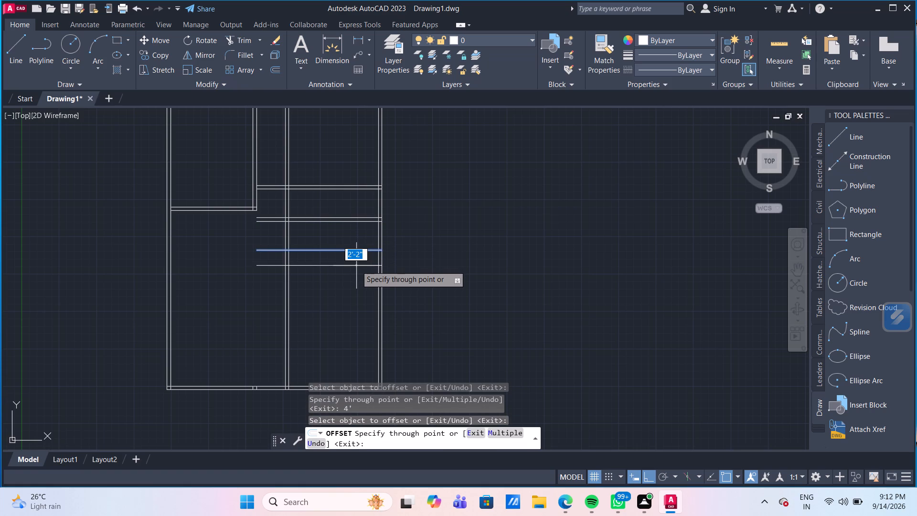
pyautogui.write('6"')
pyautogui.press('Return')
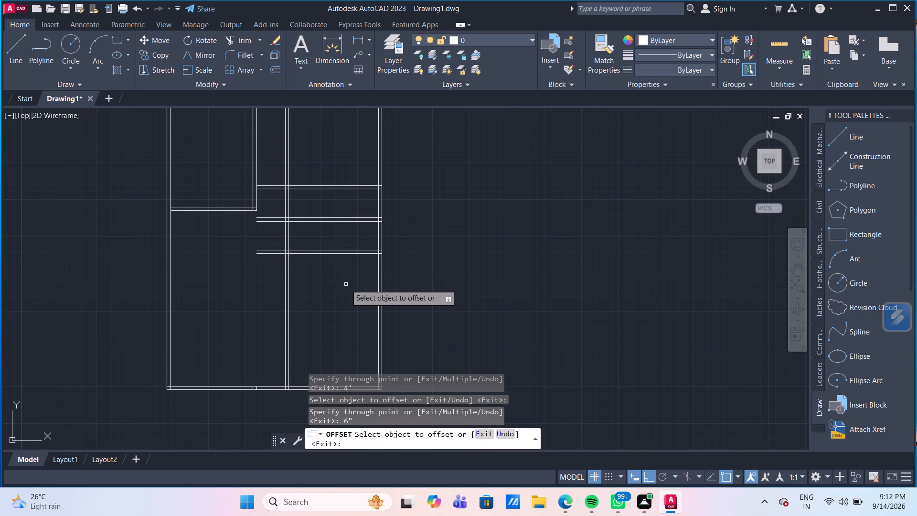
# Offset the lower line of the partition below the top-left room 18' downward, and offset the result another 6" to form a partition.
pyautogui.moveTo(342, 306); pyautogui.dragTo(347, 252, button='middle')
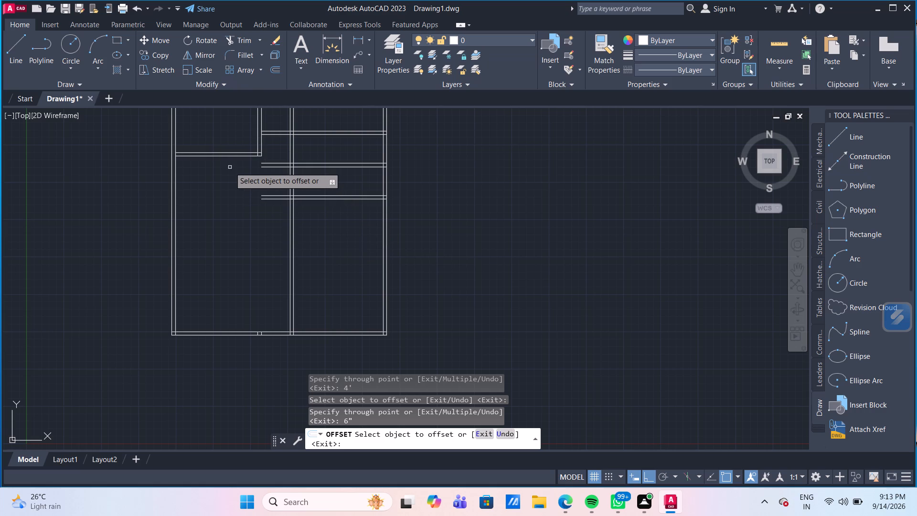
pyautogui.click(224, 156)
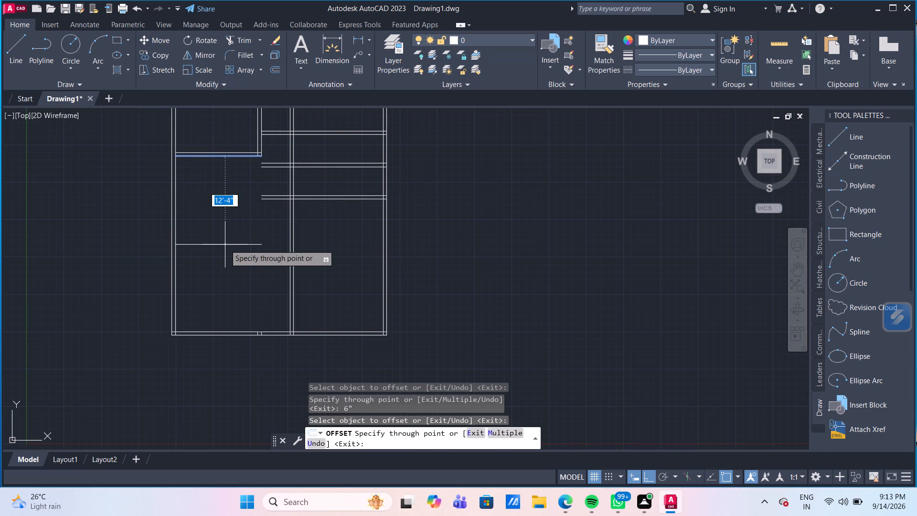
pyautogui.write('18')
pyautogui.press("'")
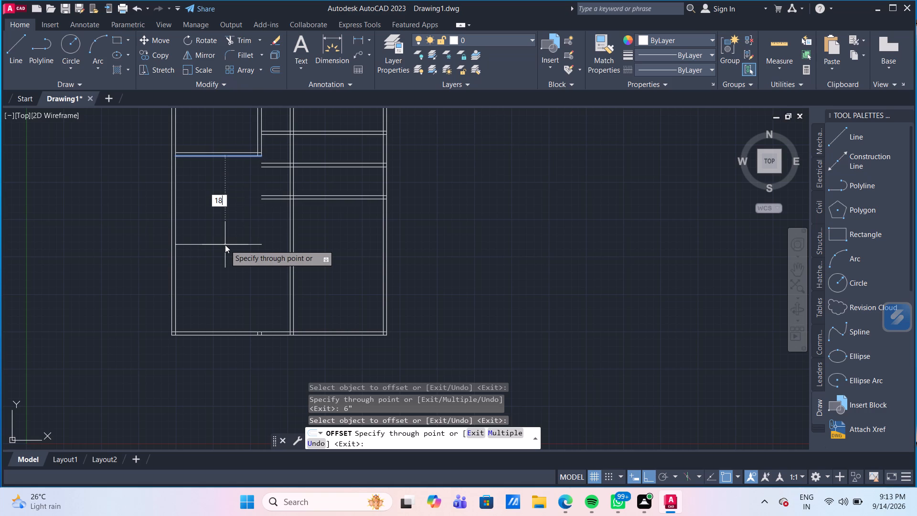
pyautogui.press('Return')
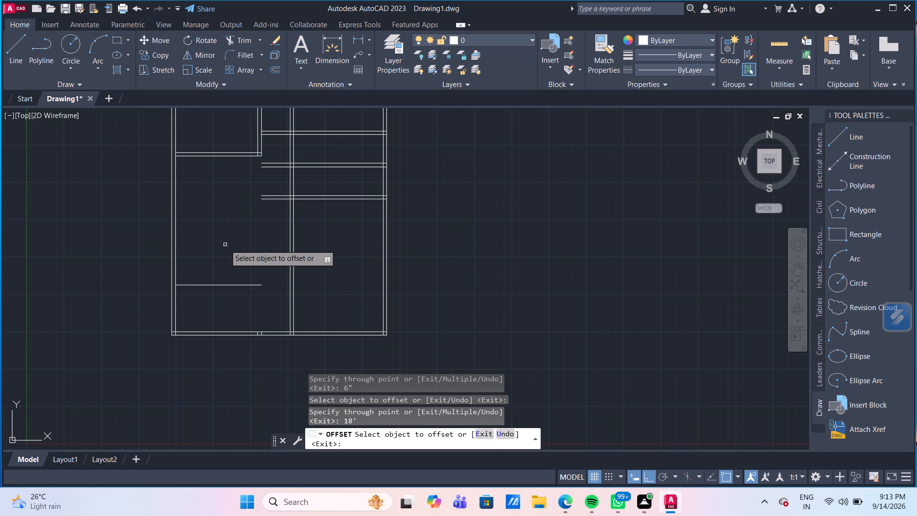
pyautogui.click(232, 285)
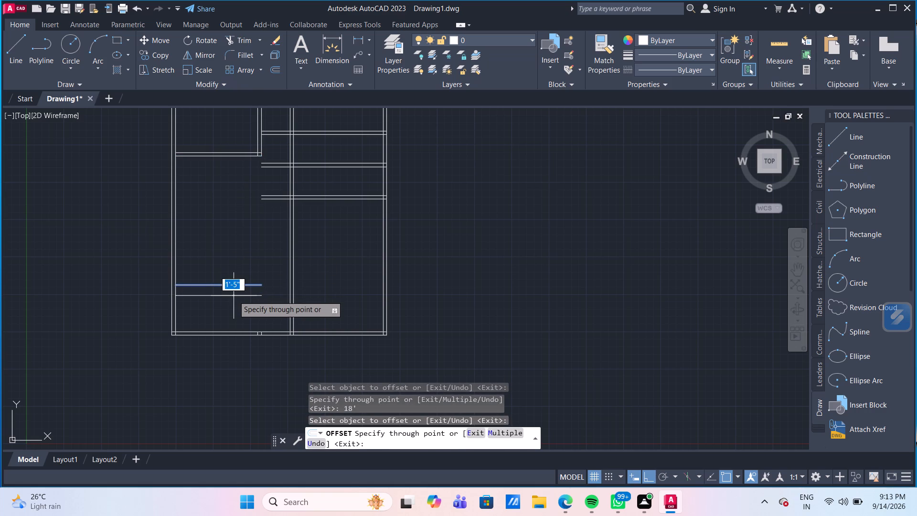
pyautogui.write('6"')
pyautogui.press('Return')
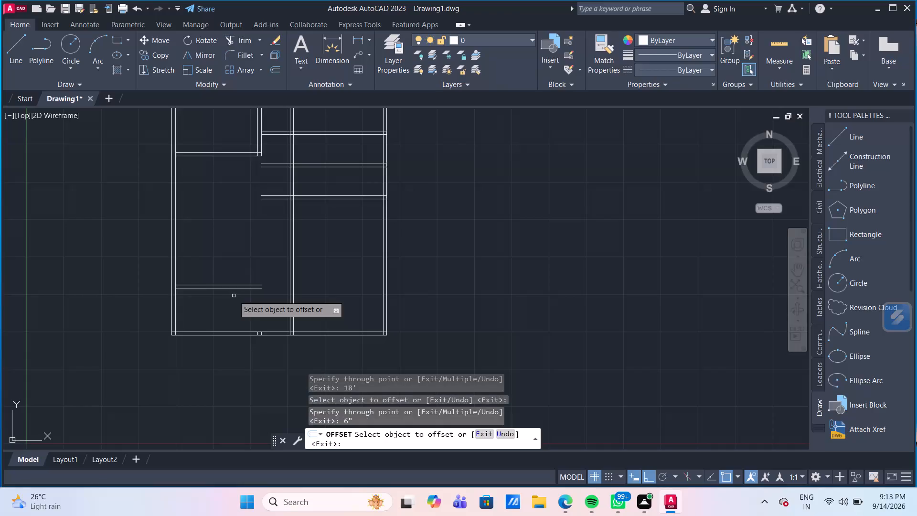
pyautogui.press('Escape')
pyautogui.press('Escape')
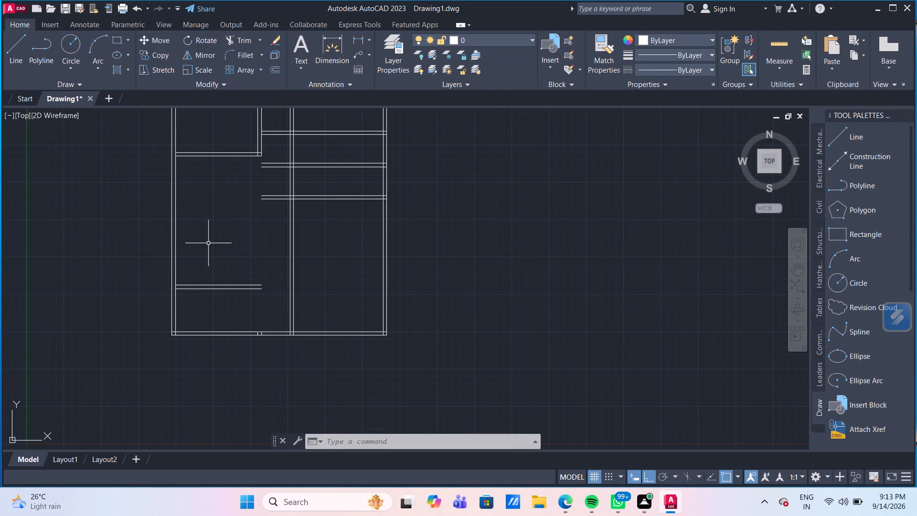
# Trim off the ends of the three right-hand horizontal partitions that project left of the remaining full-height vertical partition.
pyautogui.write('TR')
pyautogui.press('Return')
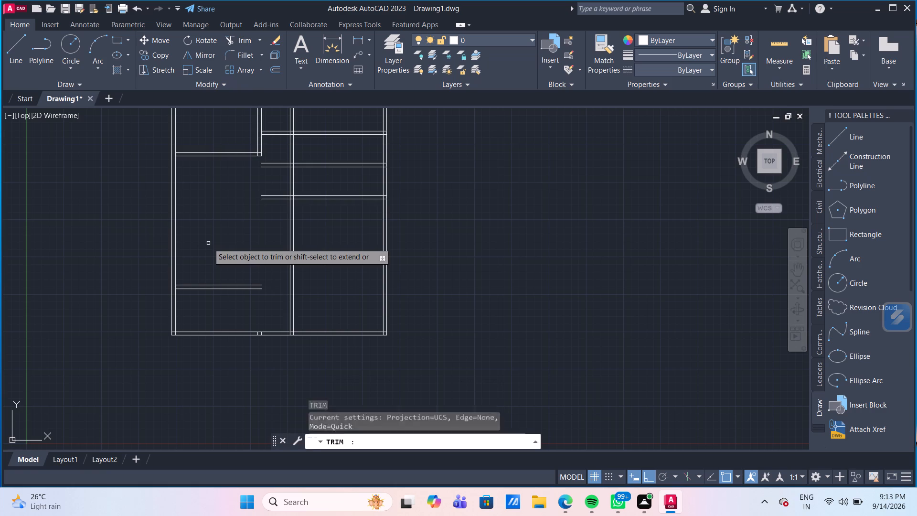
pyautogui.moveTo(325, 145); pyautogui.dragTo(324, 193, button='middle')
pyautogui.scroll(-2, 324, 193)
pyautogui.scroll(2, 318, 191)
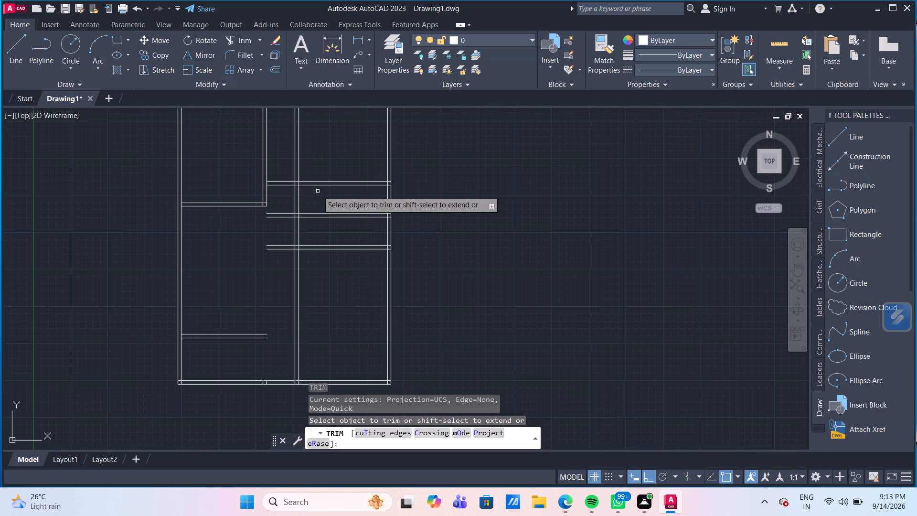
pyautogui.click(285, 173)
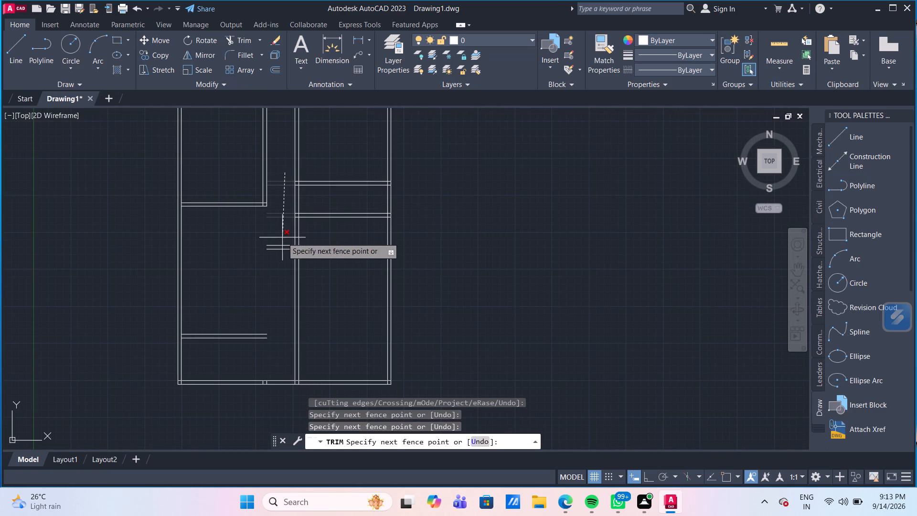
pyautogui.click(280, 257)
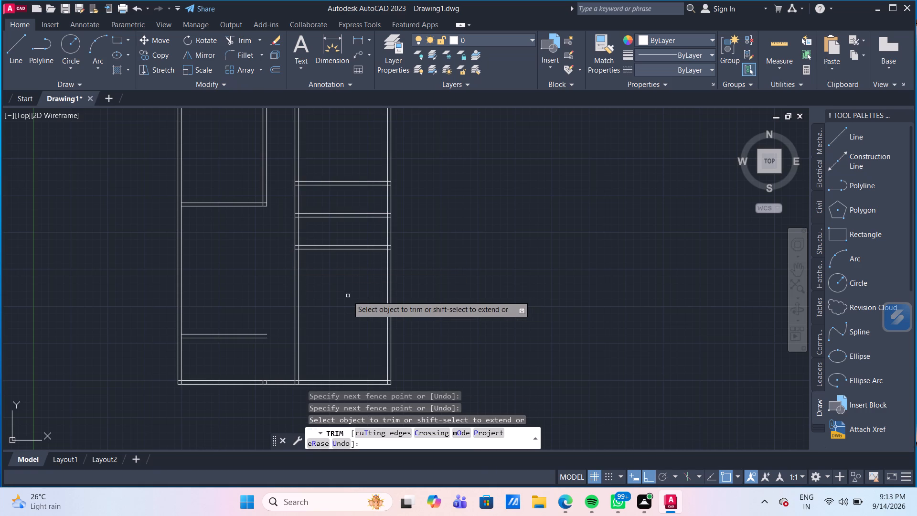
# Trim away both lines of the vertical partition below the lowest right-hand horizontal partition.
pyautogui.moveTo(346, 293); pyautogui.dragTo(340, 290)
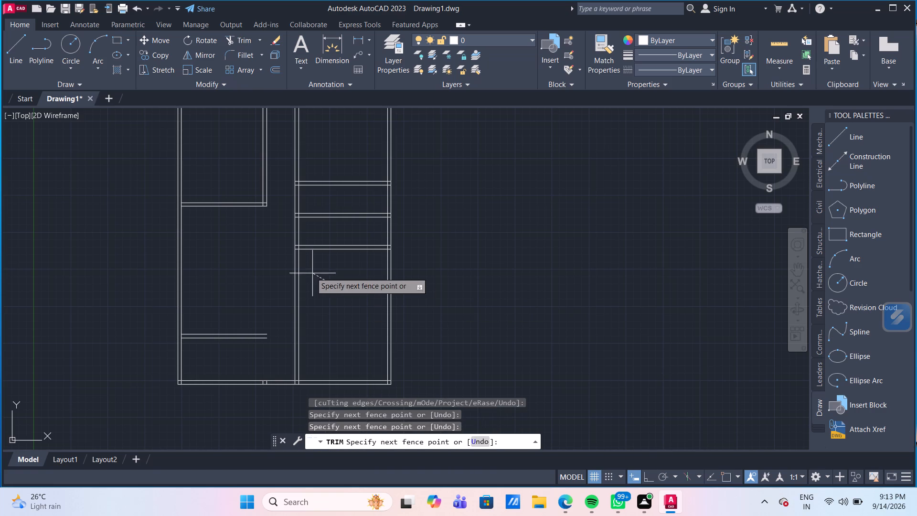
pyautogui.click(276, 261)
pyautogui.press('Escape')
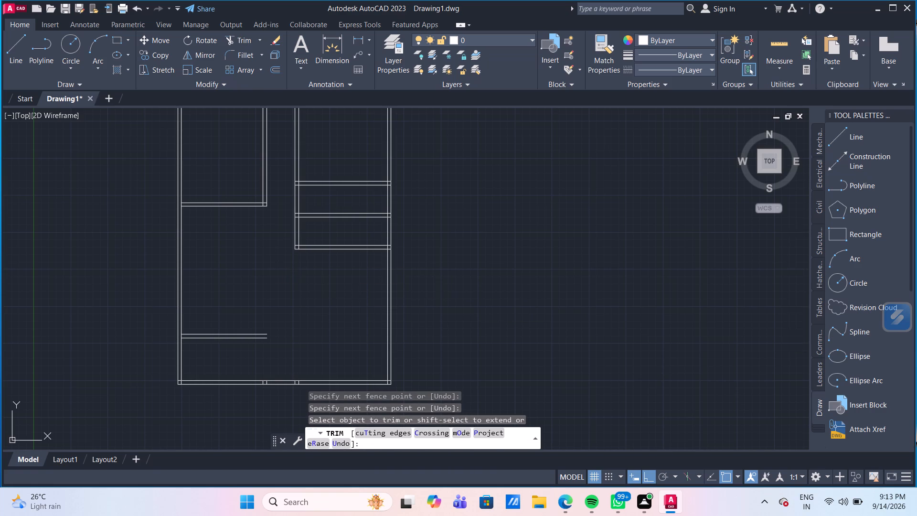
# Offset the left wall's inner line 15'6" to the right, and offset the result another 6" to form a vertical partition.
pyautogui.moveTo(303, 288); pyautogui.dragTo(309, 295, button='middle')
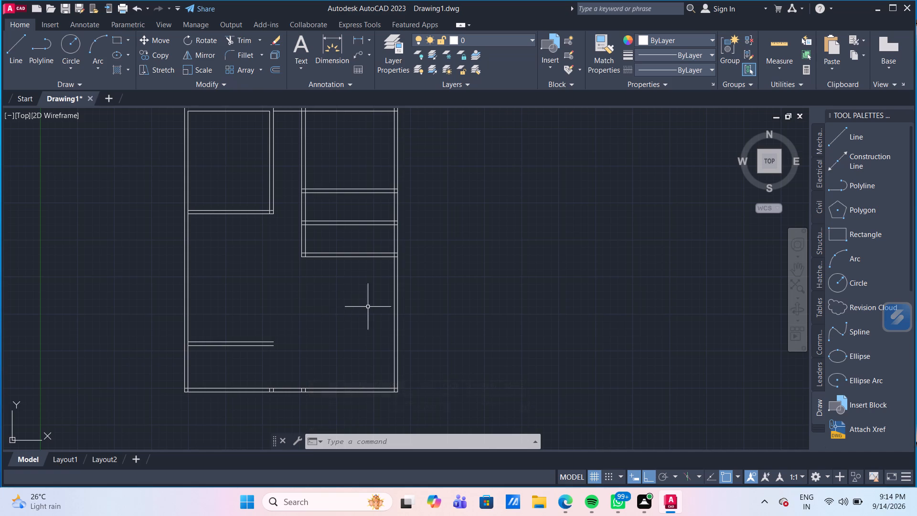
pyautogui.press('o')
pyautogui.press('Return')
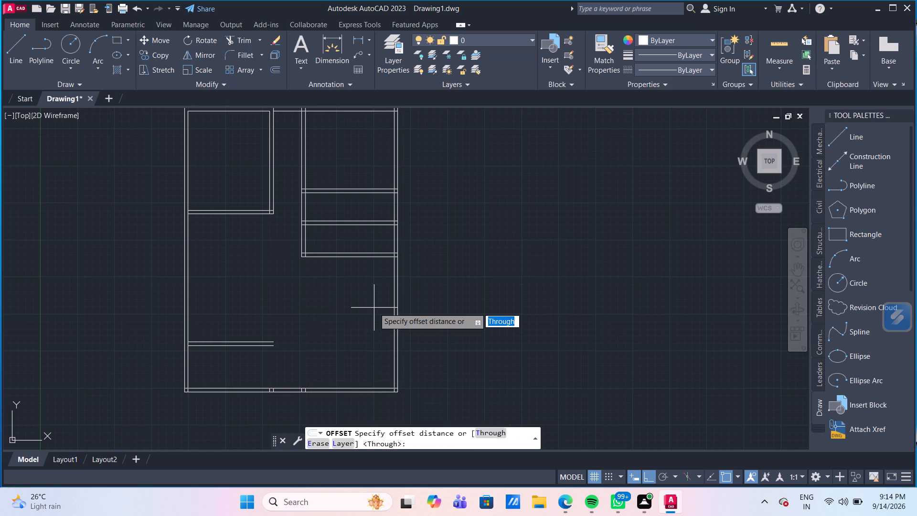
pyautogui.press('Return')
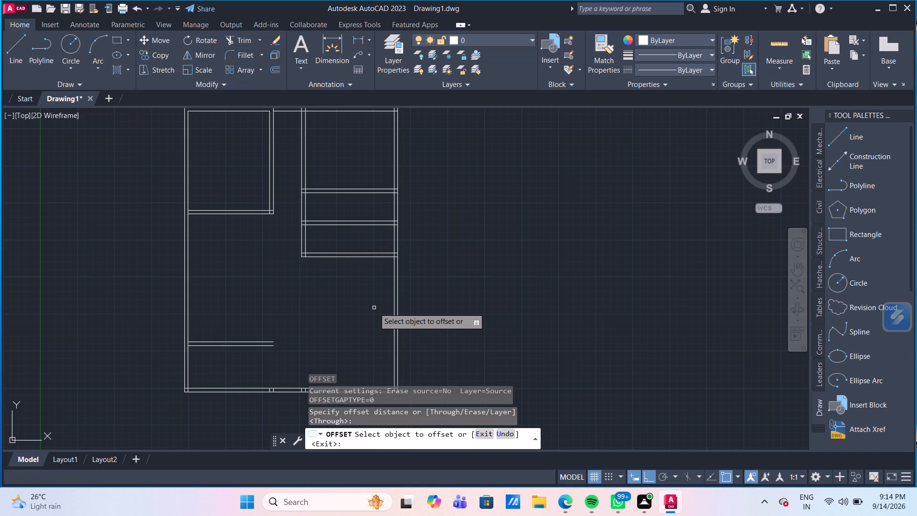
pyautogui.click(188, 298)
pyautogui.write('15\'6"')
pyautogui.press('Return')
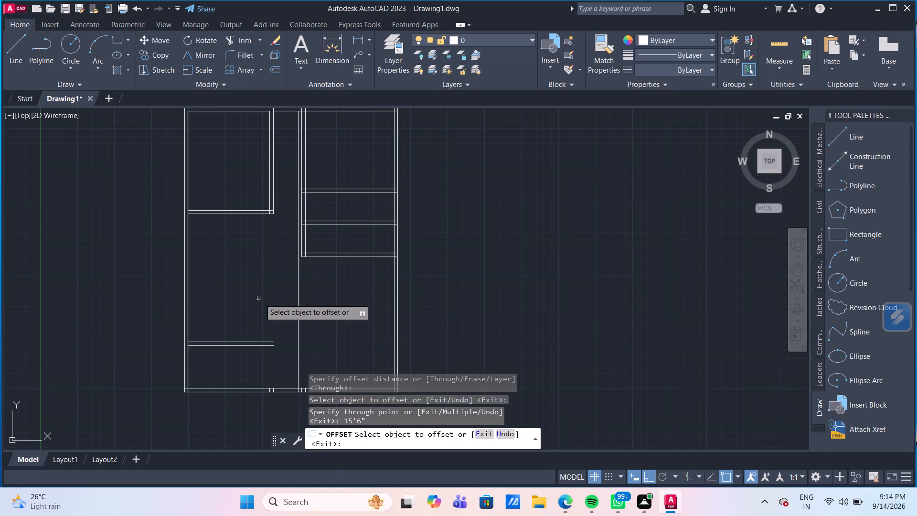
pyautogui.click(298, 306)
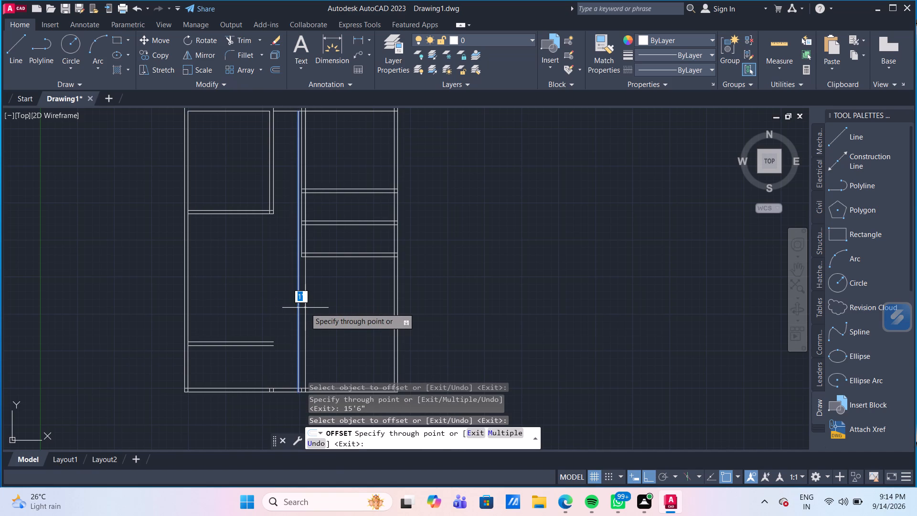
pyautogui.write('6"')
pyautogui.press('Return')
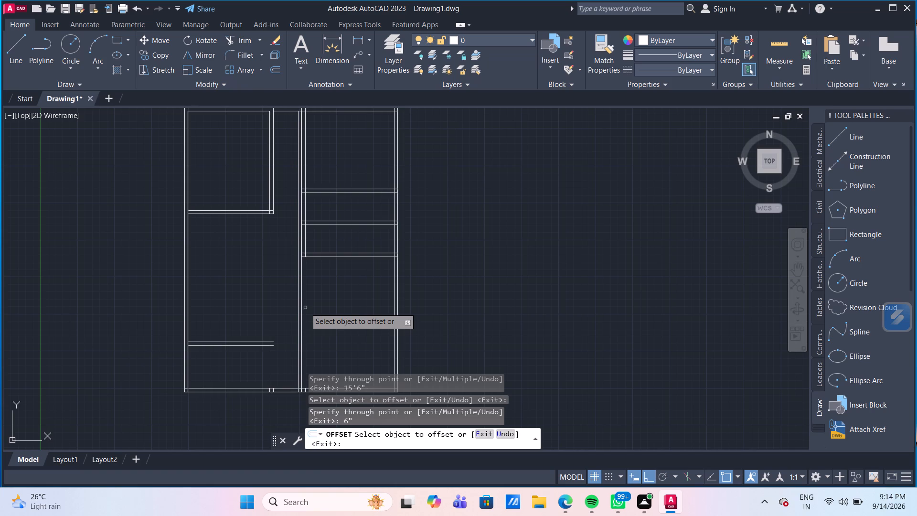
pyautogui.press('Escape')
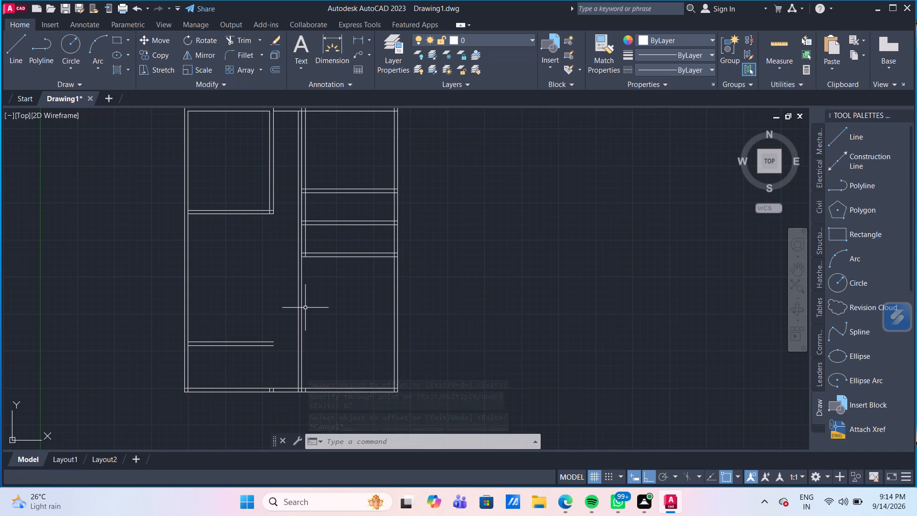
pyautogui.press('Escape')
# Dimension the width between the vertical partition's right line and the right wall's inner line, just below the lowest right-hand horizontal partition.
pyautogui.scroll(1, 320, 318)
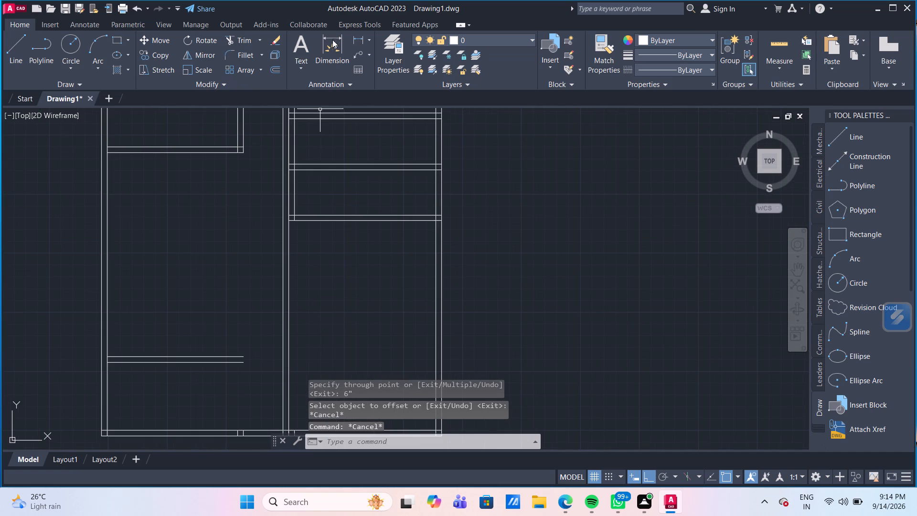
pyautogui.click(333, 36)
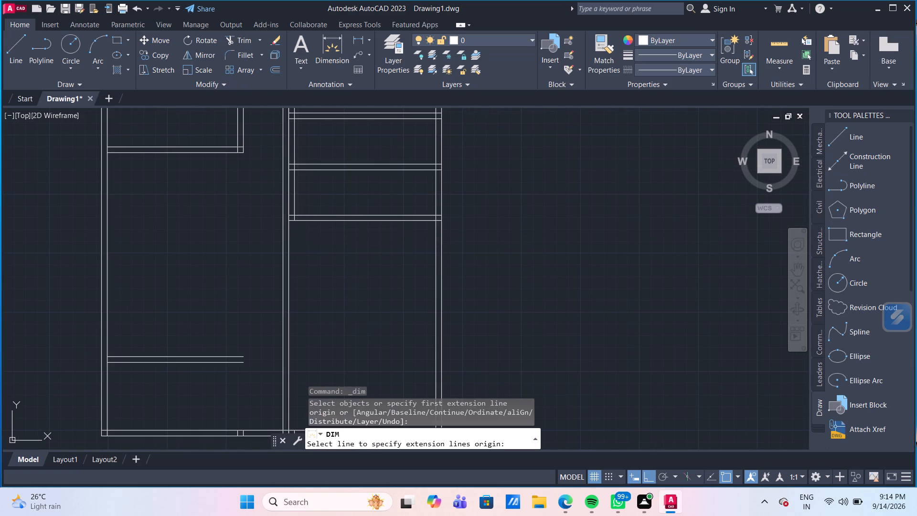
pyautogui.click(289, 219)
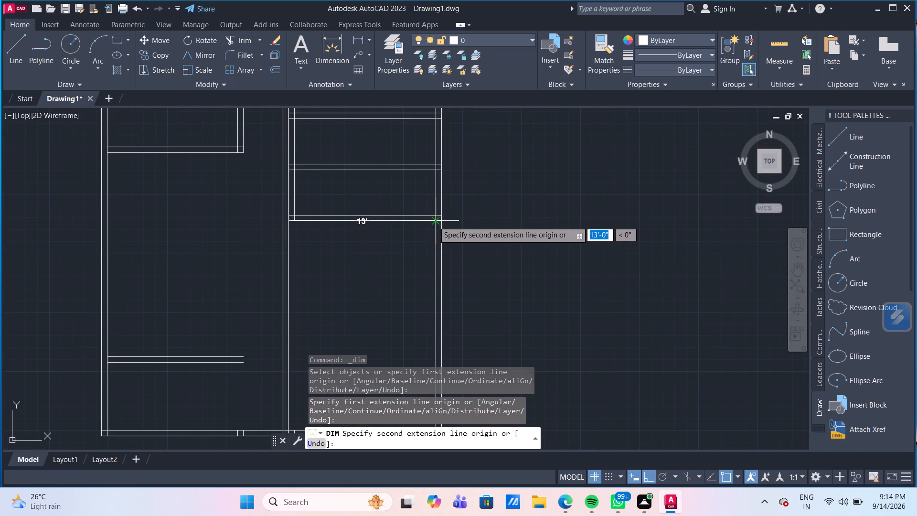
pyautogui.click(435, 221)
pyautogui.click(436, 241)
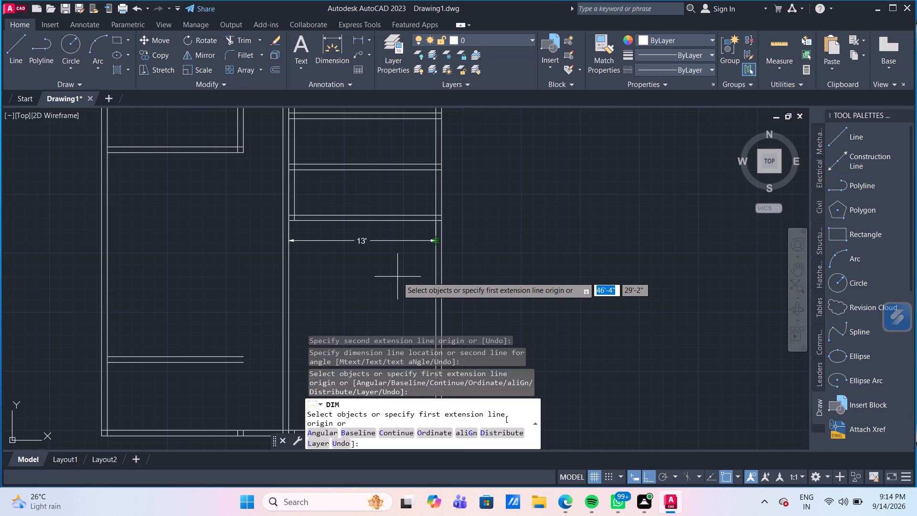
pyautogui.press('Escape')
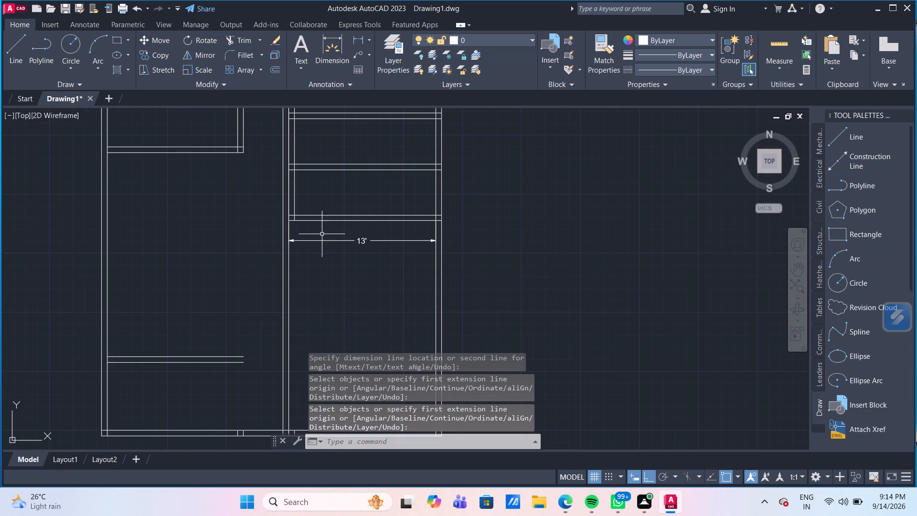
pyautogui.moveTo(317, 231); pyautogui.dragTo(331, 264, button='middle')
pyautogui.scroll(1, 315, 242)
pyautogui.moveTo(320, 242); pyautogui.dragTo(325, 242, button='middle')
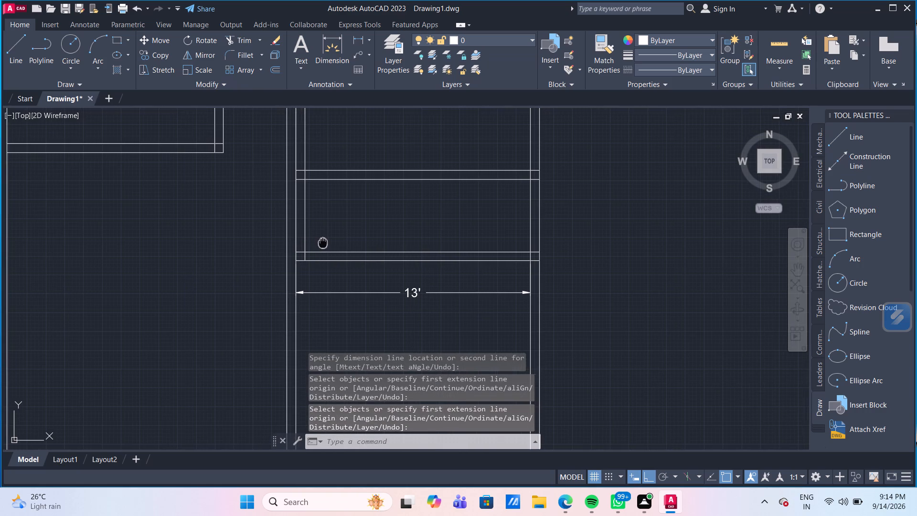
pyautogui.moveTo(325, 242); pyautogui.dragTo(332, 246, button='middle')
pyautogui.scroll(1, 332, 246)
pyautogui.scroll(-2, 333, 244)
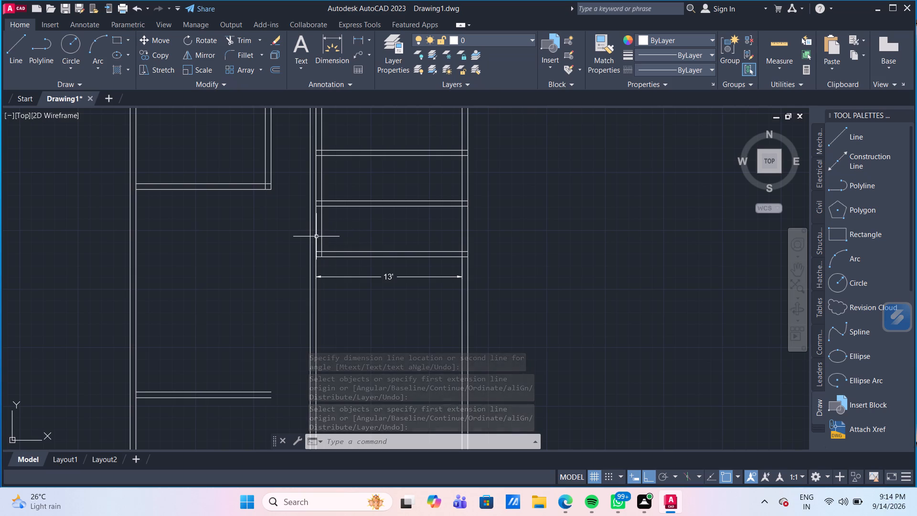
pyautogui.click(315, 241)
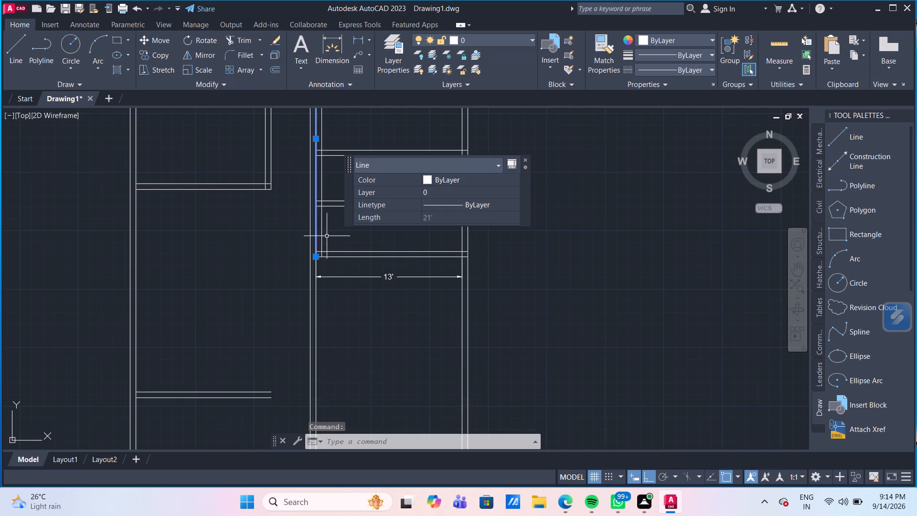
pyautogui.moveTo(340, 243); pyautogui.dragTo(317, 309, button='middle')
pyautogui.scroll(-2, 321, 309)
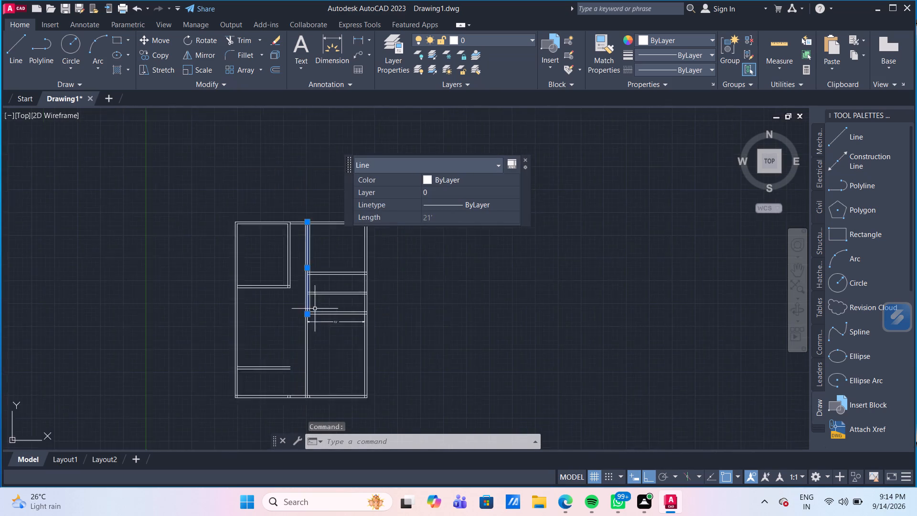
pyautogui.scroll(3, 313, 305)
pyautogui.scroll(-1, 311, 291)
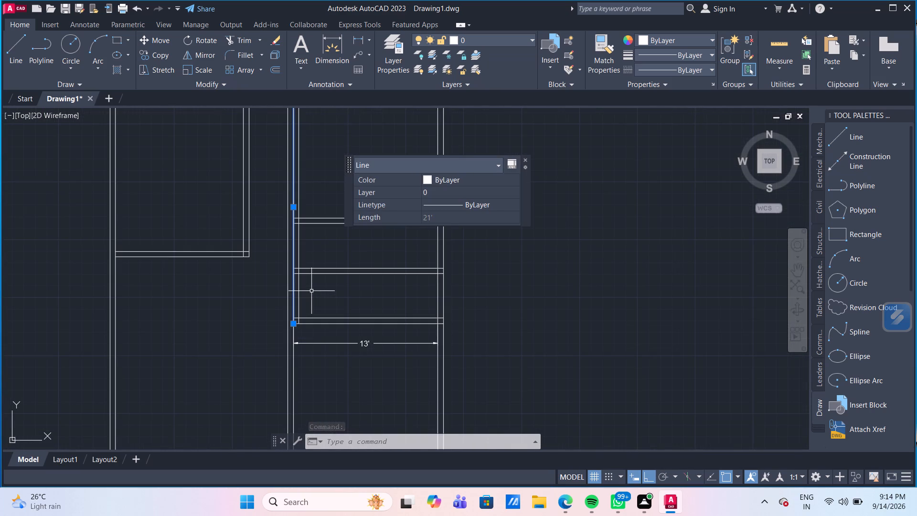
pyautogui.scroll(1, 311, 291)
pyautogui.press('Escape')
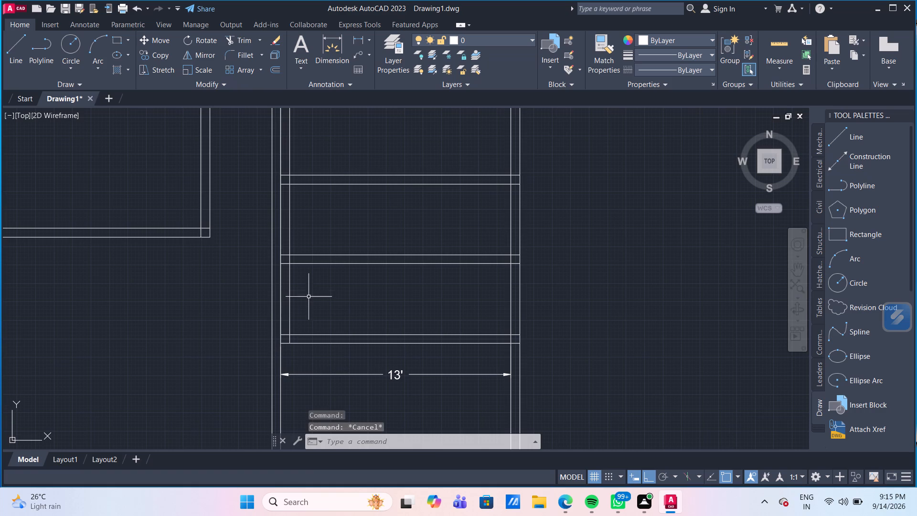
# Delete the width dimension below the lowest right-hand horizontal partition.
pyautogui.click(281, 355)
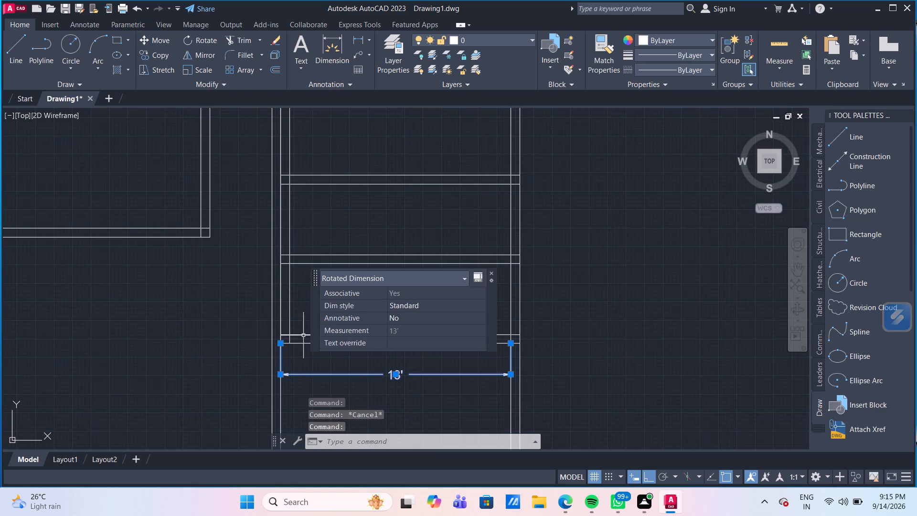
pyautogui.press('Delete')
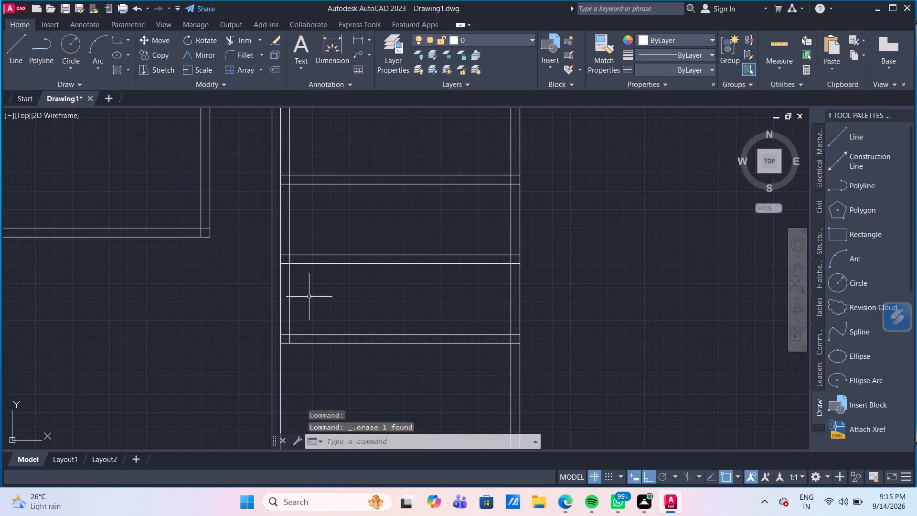
# Delete the full-height right line of the central vertical partition that continues below the lowest right-hand horizontal partition.
pyautogui.click(281, 376)
pyautogui.scroll(-2, 297, 379)
pyautogui.moveTo(294, 376); pyautogui.dragTo(231, 277, button='middle')
pyautogui.scroll(1, 245, 298)
pyautogui.press('Delete')
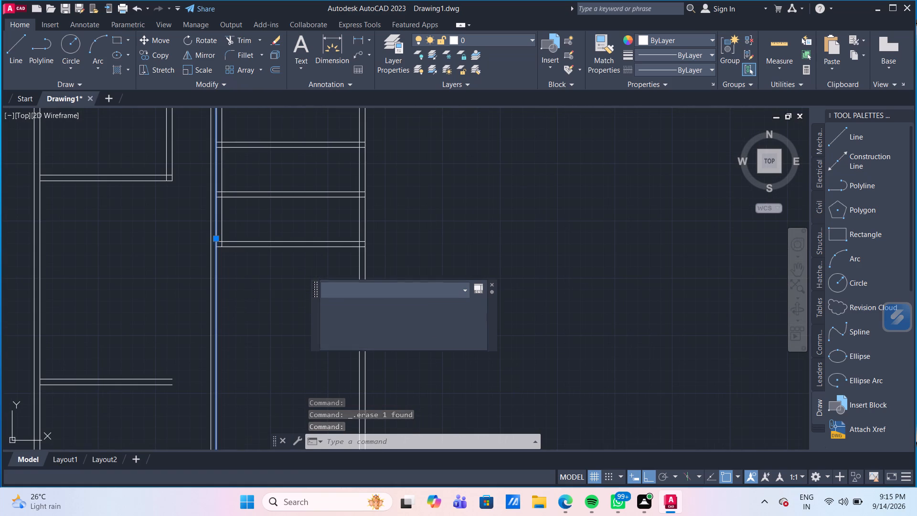
# Draw a line 6" right from the partition's base at the bottom wall, continuing straight up to just short of the lowest right-hand horizontal partition.
pyautogui.click(8, 51)
pyautogui.moveTo(220, 348); pyautogui.dragTo(215, 302, button='middle')
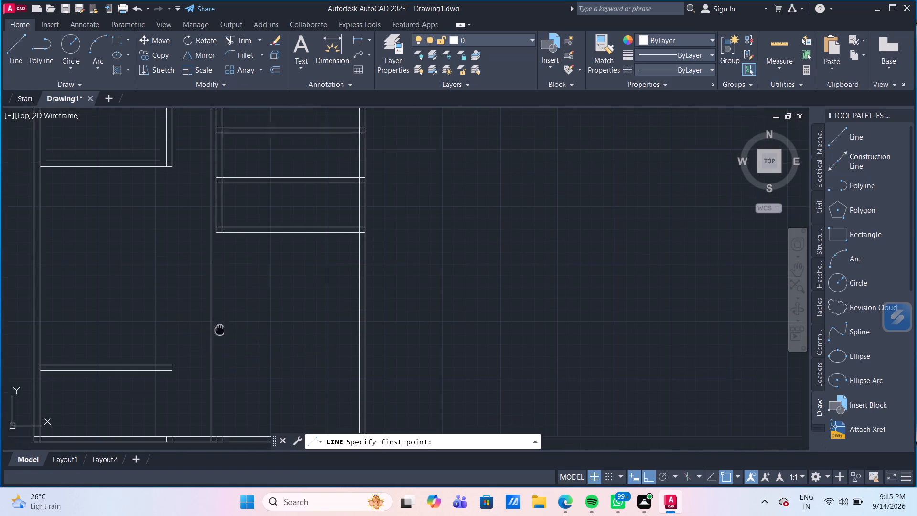
pyautogui.moveTo(215, 302); pyautogui.dragTo(197, 212, button='middle')
pyautogui.scroll(2, 184, 299)
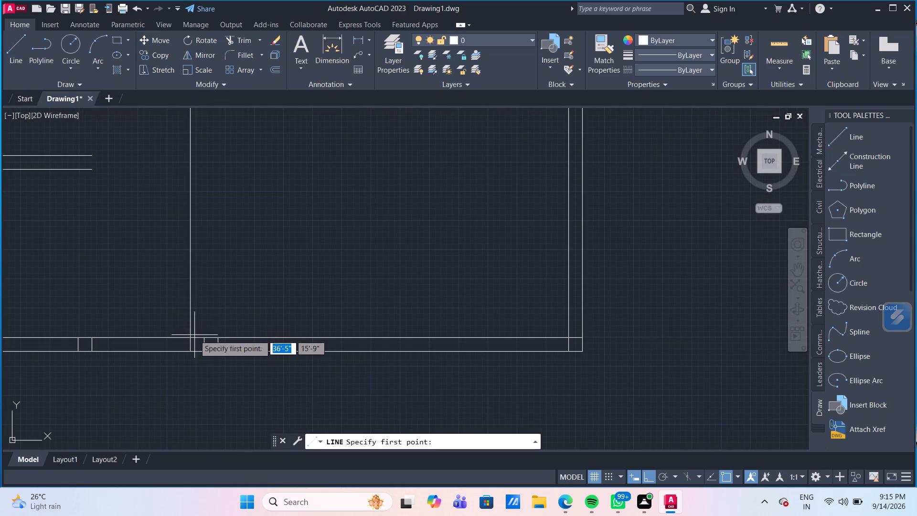
pyautogui.click(188, 340)
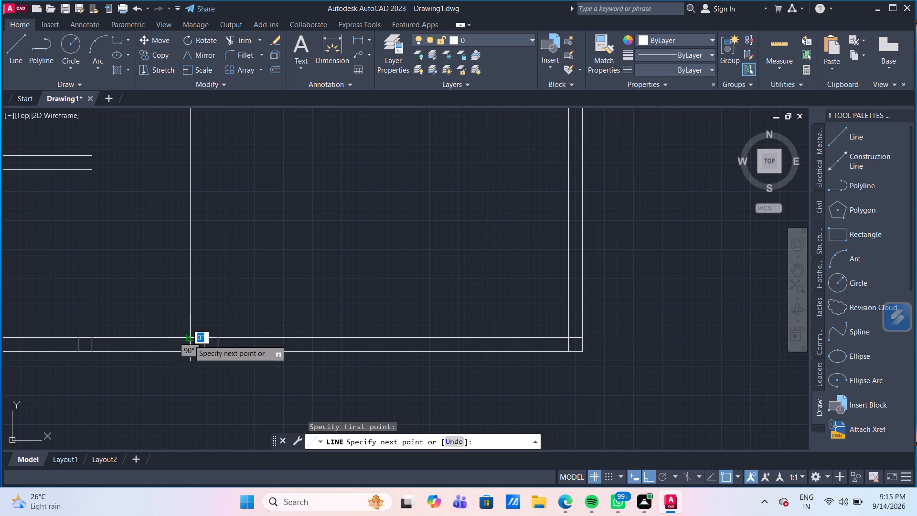
pyautogui.write('6"')
pyautogui.press('Return')
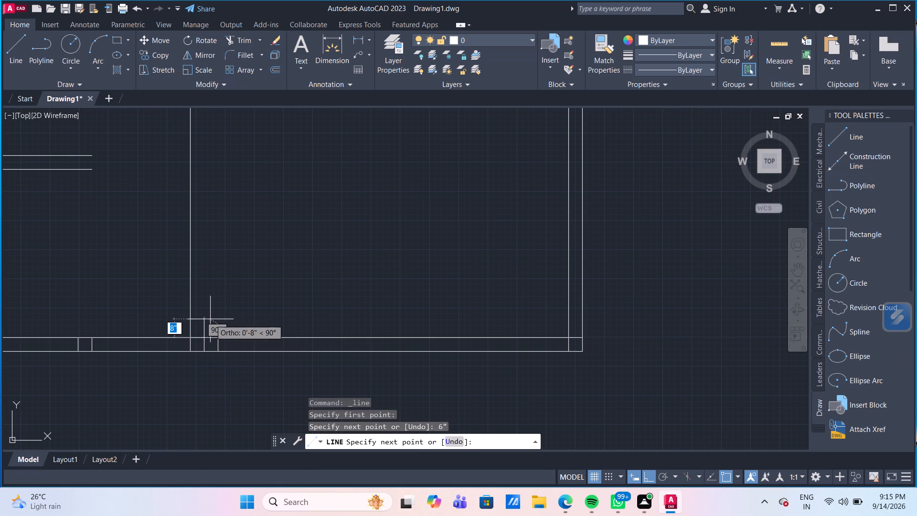
pyautogui.scroll(-2, 206, 232)
pyautogui.moveTo(207, 231); pyautogui.dragTo(211, 320, button='middle')
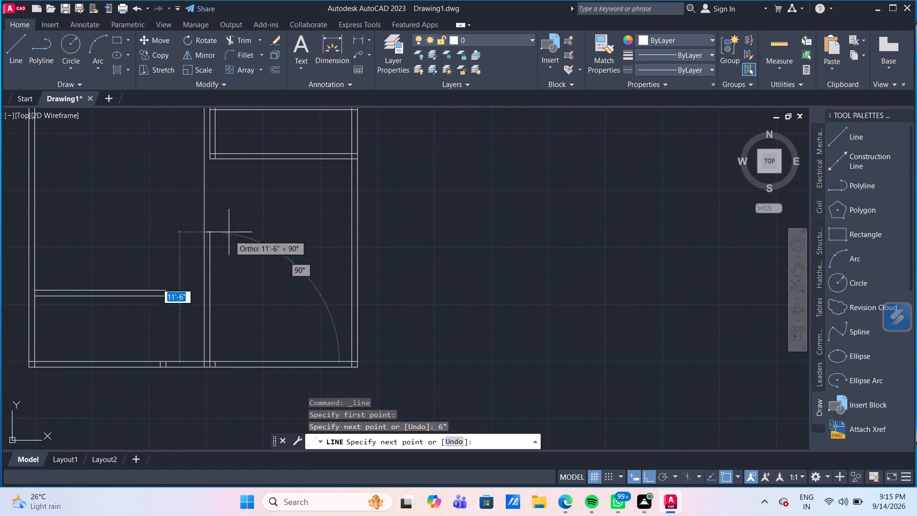
pyautogui.click(213, 187)
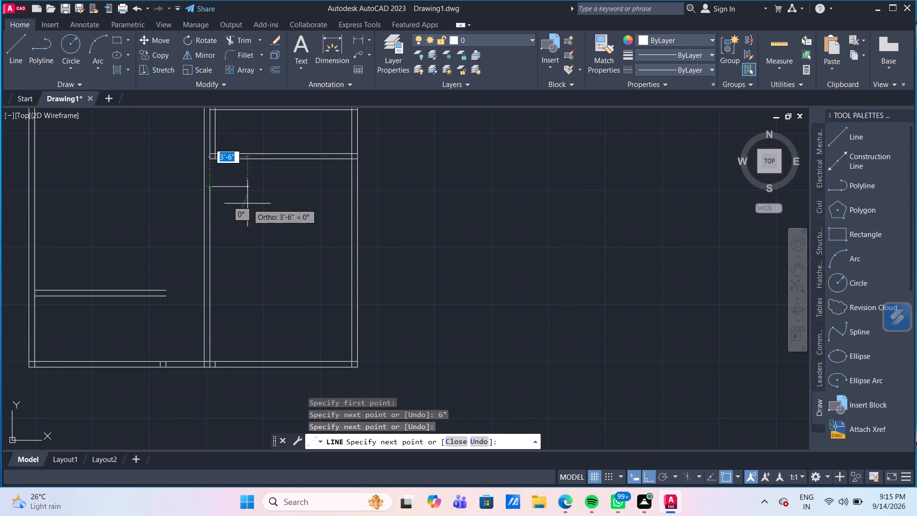
pyautogui.press('Return')
# Dimension the vertical distance from the upper line of the lower-left horizontal partition to the bottom wall's outer line.
pyautogui.scroll(-3, 247, 204)
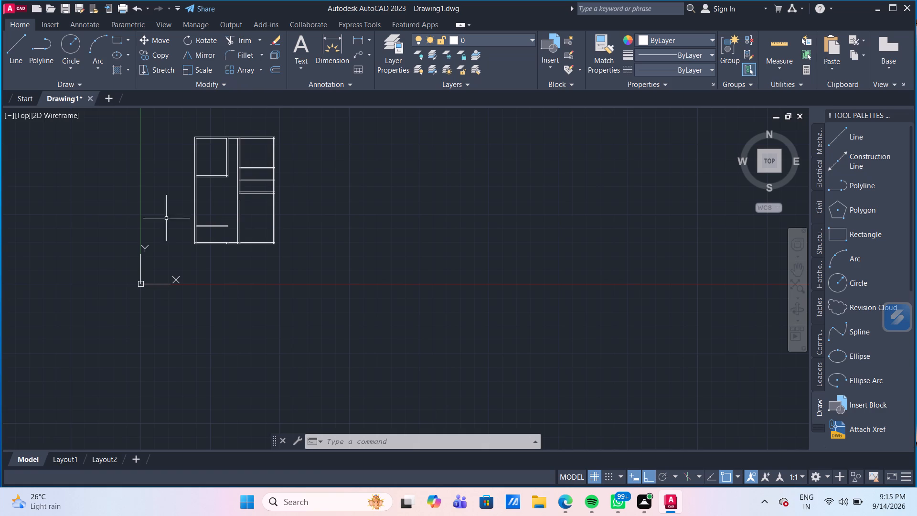
pyautogui.scroll(2, 174, 248)
pyautogui.scroll(2, 237, 219)
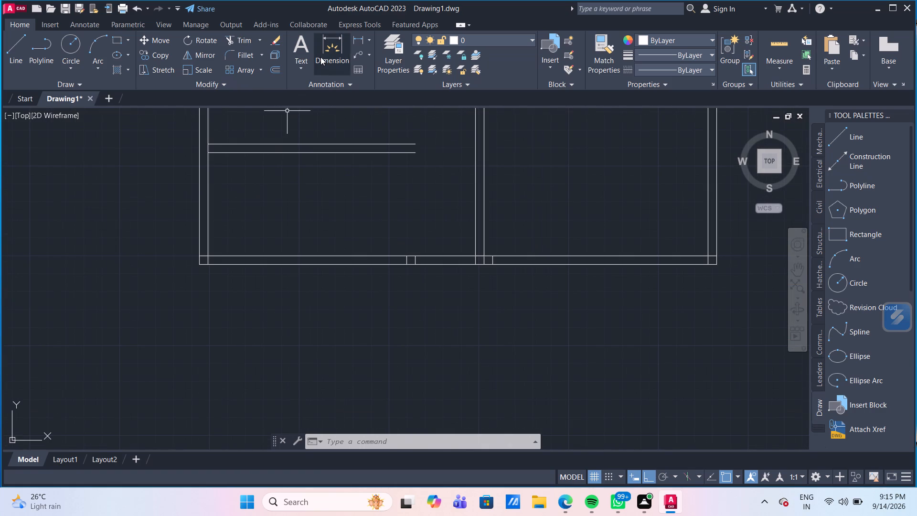
pyautogui.click(320, 57)
pyautogui.click(210, 142)
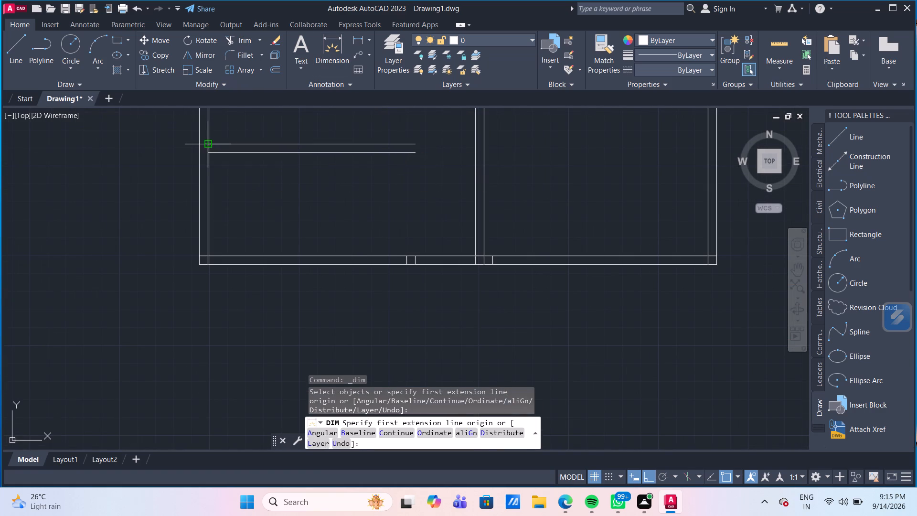
pyautogui.scroll(1, 207, 266)
pyautogui.click(206, 263)
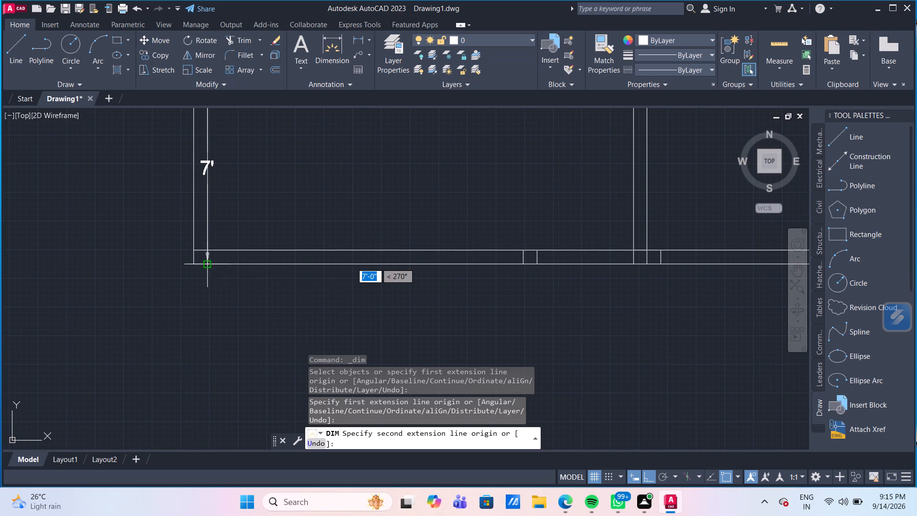
pyautogui.scroll(-1, 246, 268)
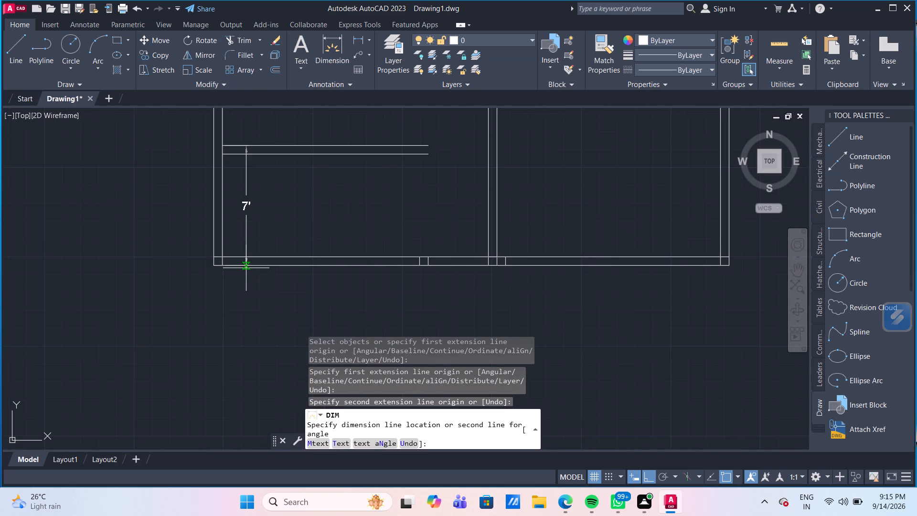
pyautogui.click(246, 268)
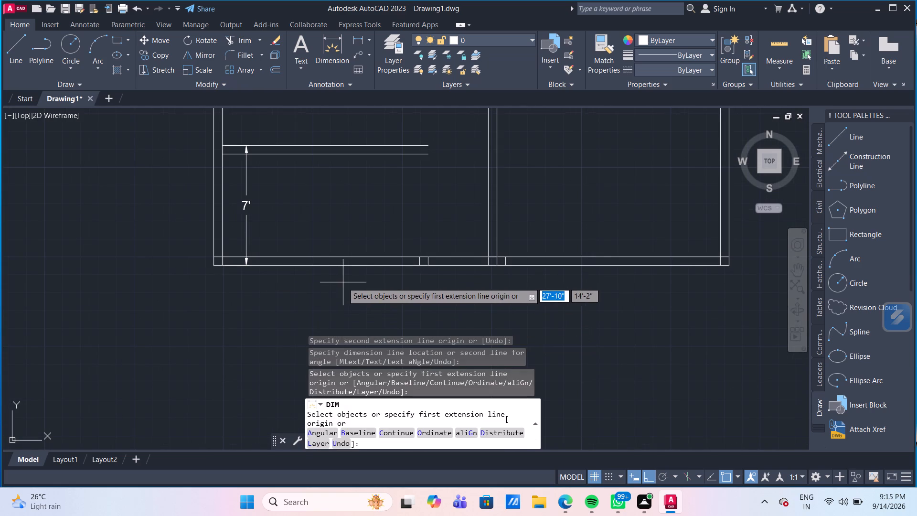
# Dimension the vertical distance between the lower line of the top-left room's bottom partition and the upper line of the lower-left horizontal partition.
pyautogui.scroll(-1, 394, 208)
pyautogui.moveTo(394, 208); pyautogui.dragTo(348, 268, button='middle')
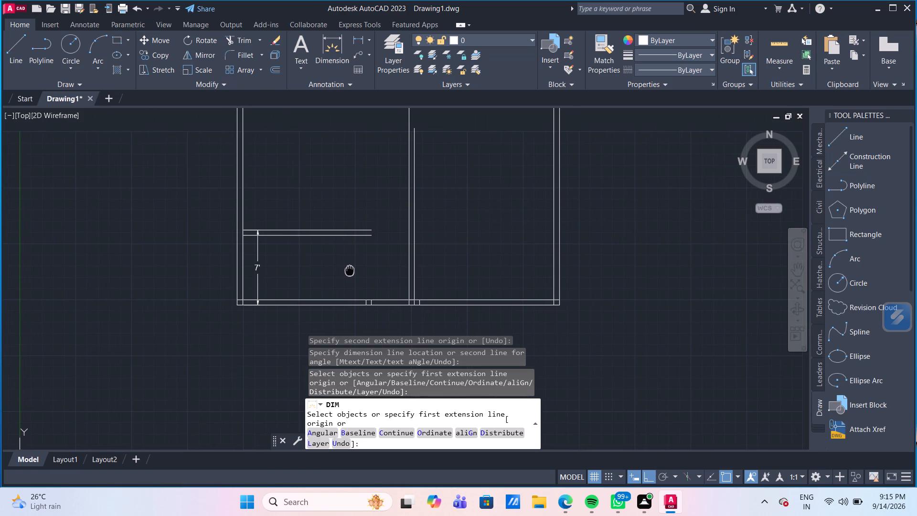
pyautogui.moveTo(348, 268); pyautogui.dragTo(341, 265, button='middle')
pyautogui.scroll(-1, 341, 265)
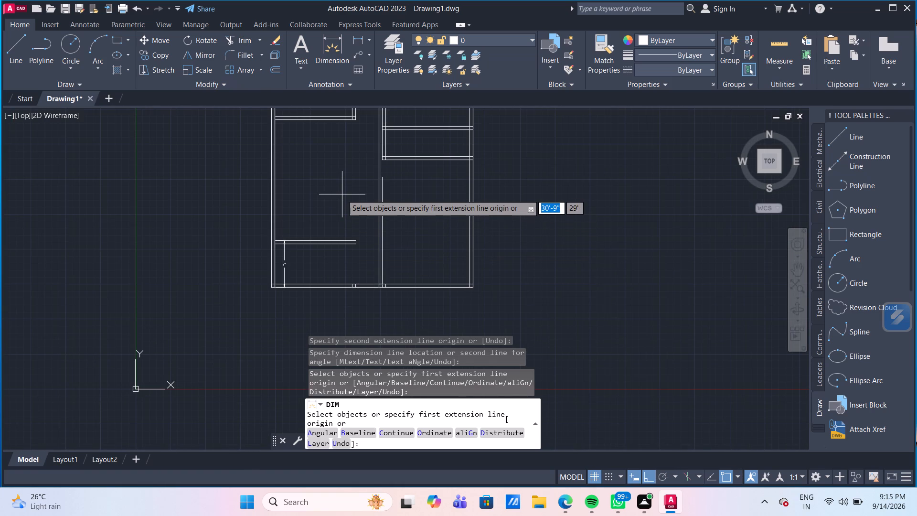
pyautogui.moveTo(340, 203); pyautogui.dragTo(320, 254, button='middle')
pyautogui.scroll(1, 308, 232)
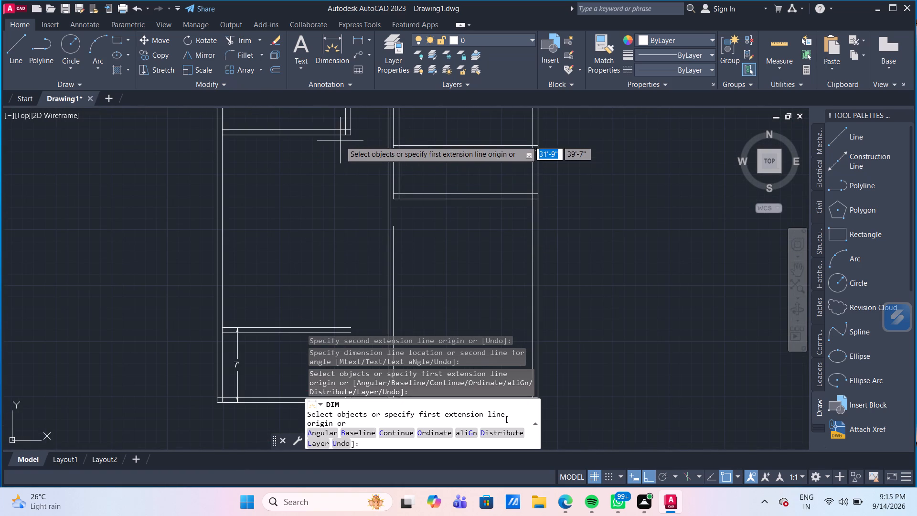
pyautogui.moveTo(346, 136); pyautogui.dragTo(347, 152)
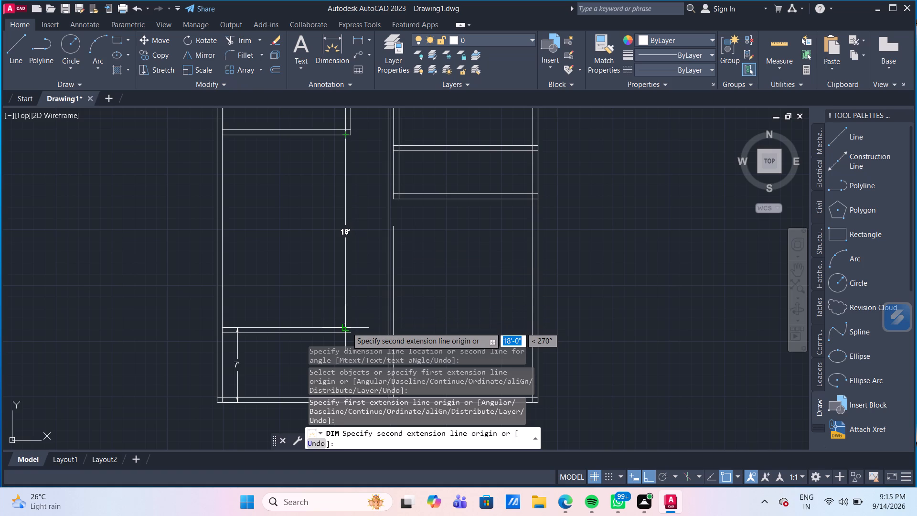
pyautogui.click(347, 327)
pyautogui.click(310, 320)
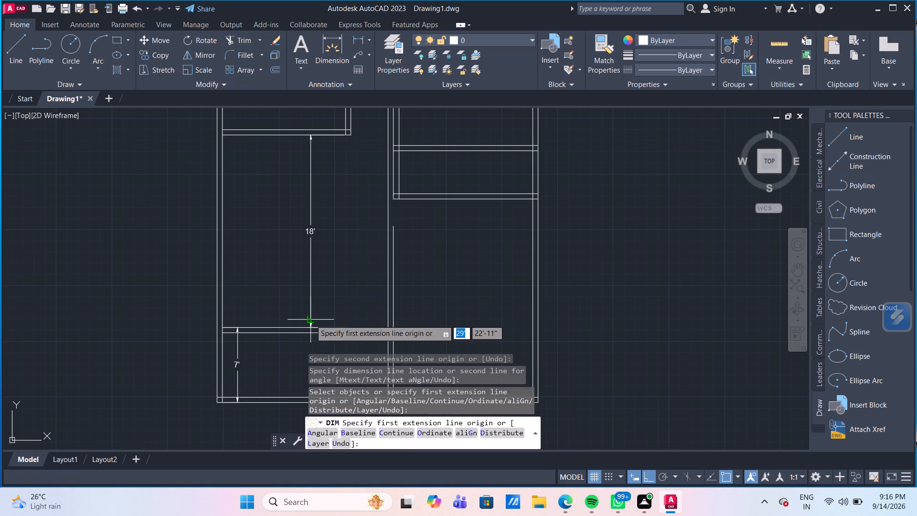
pyautogui.press('Escape')
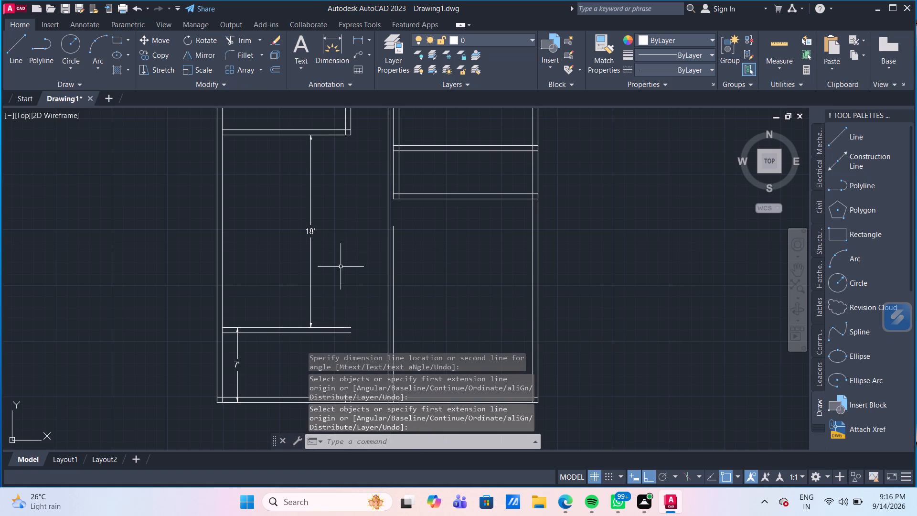
# Dimension the inside height of the top-left room, from the top wall's inner line to the upper line of its bottom partition.
pyautogui.moveTo(341, 216); pyautogui.dragTo(326, 339, button='middle')
pyautogui.scroll(-2, 305, 288)
pyautogui.scroll(2, 301, 245)
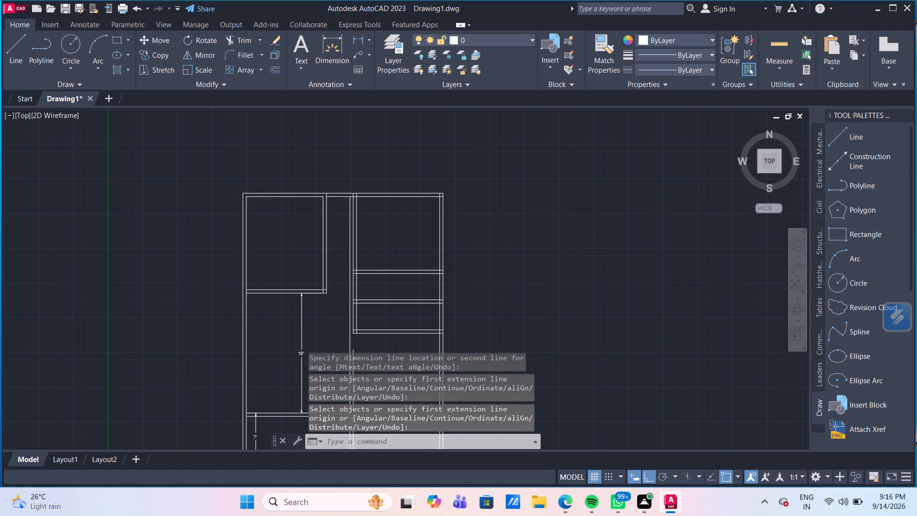
pyautogui.click(324, 54)
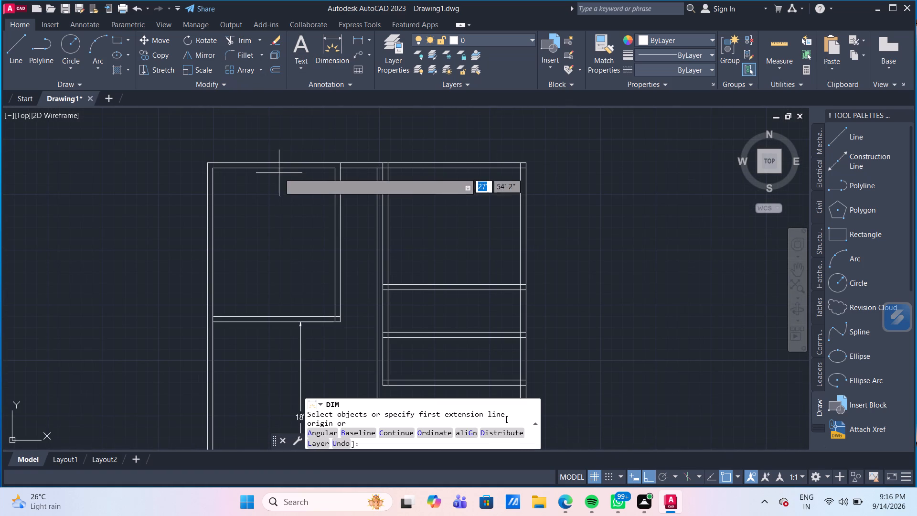
pyautogui.click(297, 167)
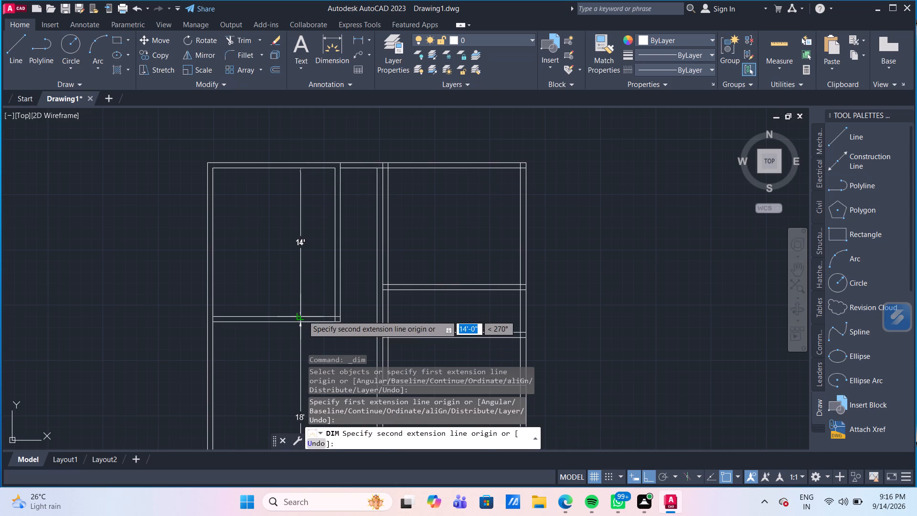
pyautogui.click(301, 318)
pyautogui.click(293, 315)
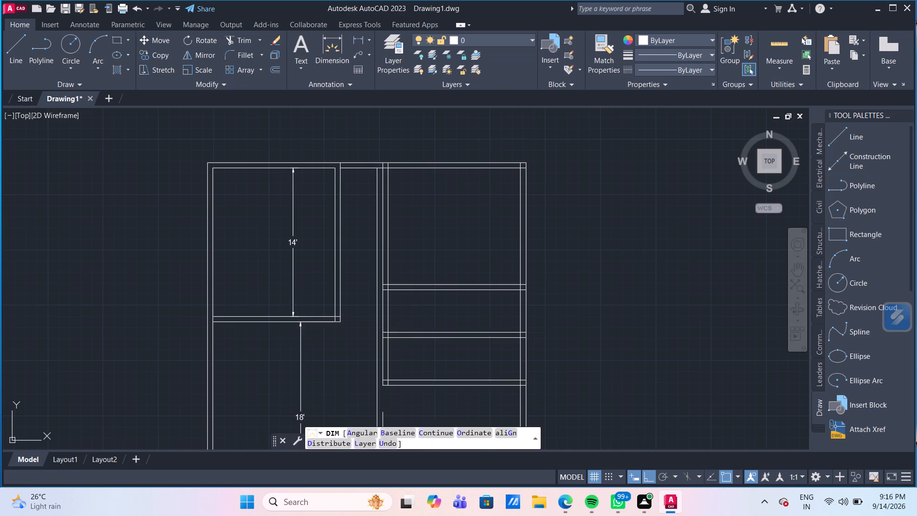
# Dimension the horizontal distance from the right wall's inner line to the left end of the lowest right-hand partition, placing it just below that partition.
pyautogui.scroll(-2, 342, 292)
pyautogui.moveTo(341, 294); pyautogui.dragTo(298, 200, button='middle')
pyautogui.scroll(1, 293, 234)
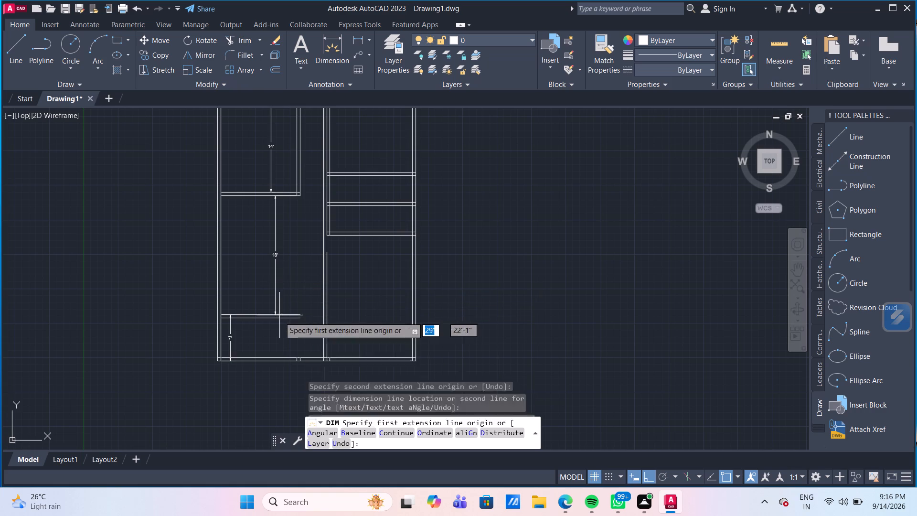
pyautogui.moveTo(264, 339); pyautogui.dragTo(263, 265, button='middle')
pyautogui.scroll(2, 363, 264)
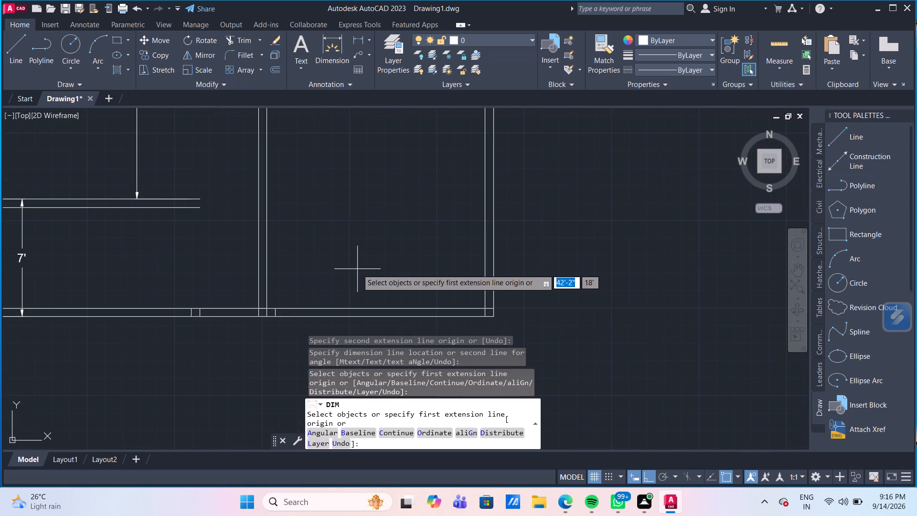
pyautogui.scroll(-2, 357, 269)
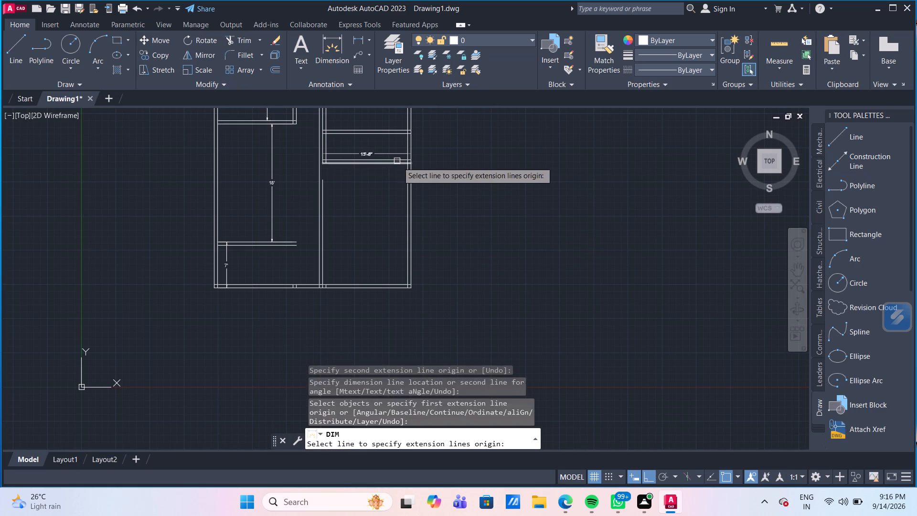
pyautogui.scroll(1, 404, 166)
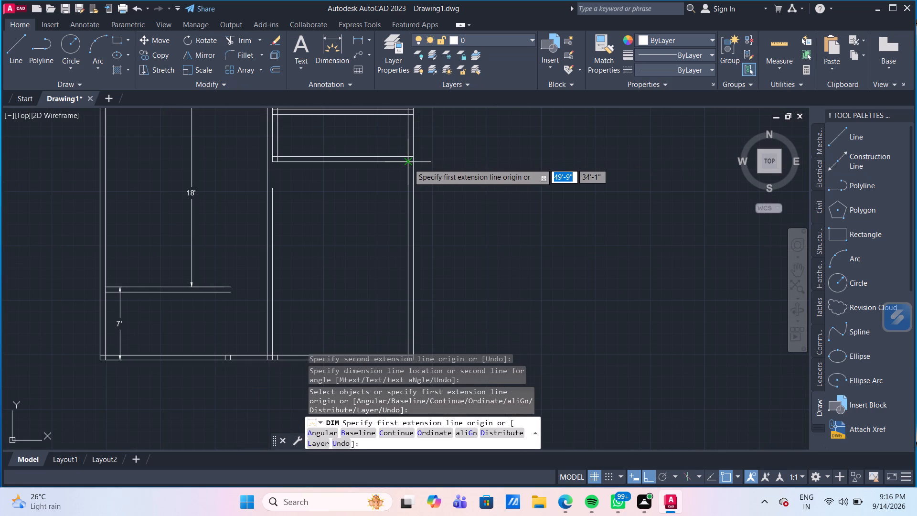
pyautogui.click(408, 163)
pyautogui.moveTo(401, 266); pyautogui.dragTo(389, 231, button='middle')
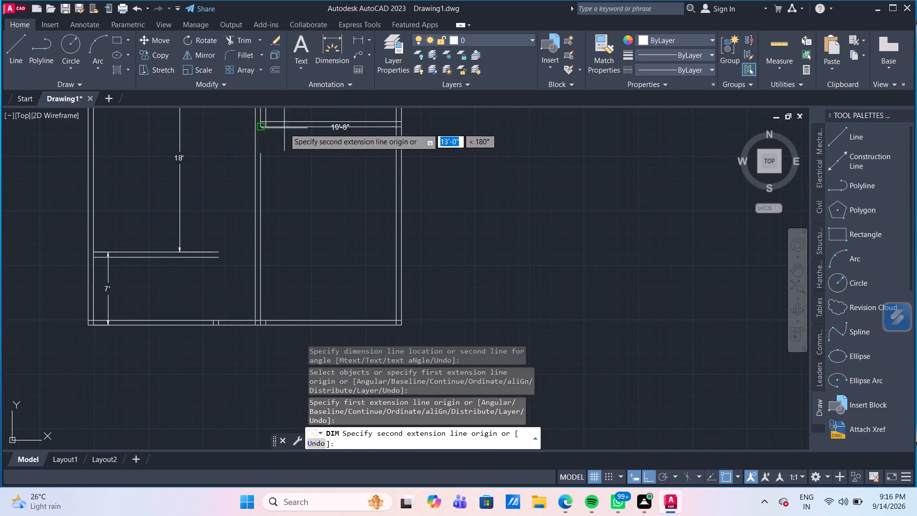
pyautogui.scroll(1, 254, 127)
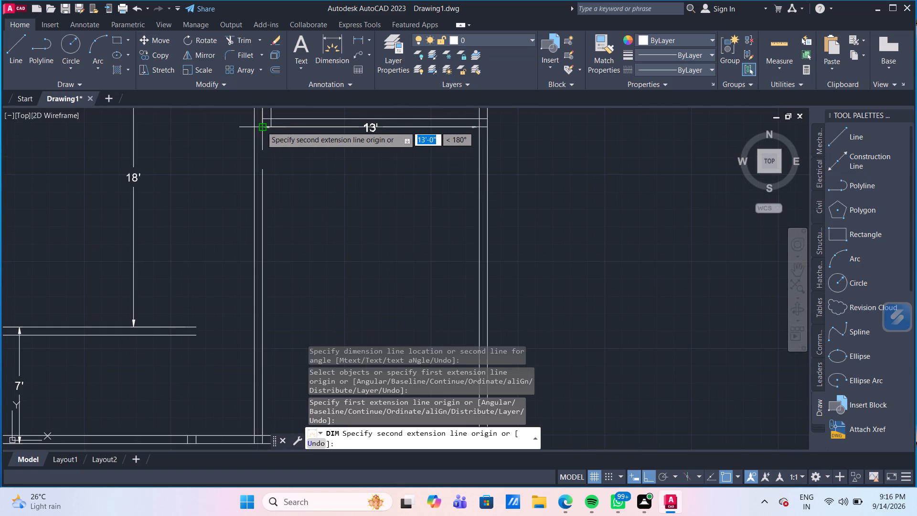
pyautogui.click(261, 126)
pyautogui.click(267, 152)
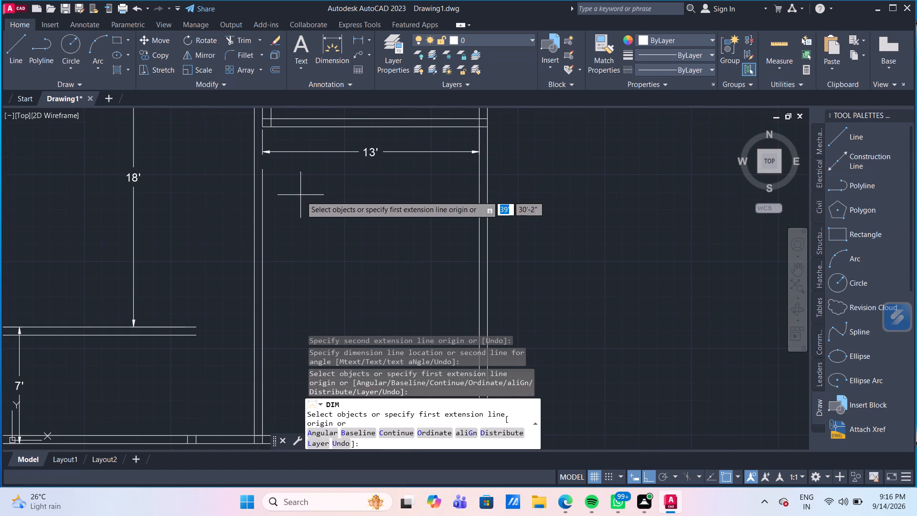
pyautogui.press('Escape')
# Offset the lowest right-hand partition's lower line 12' down, and offset the new line another 6" down to form a new horizontal partition.
pyautogui.scroll(-1, 343, 230)
pyautogui.moveTo(337, 230); pyautogui.dragTo(306, 180, button='middle')
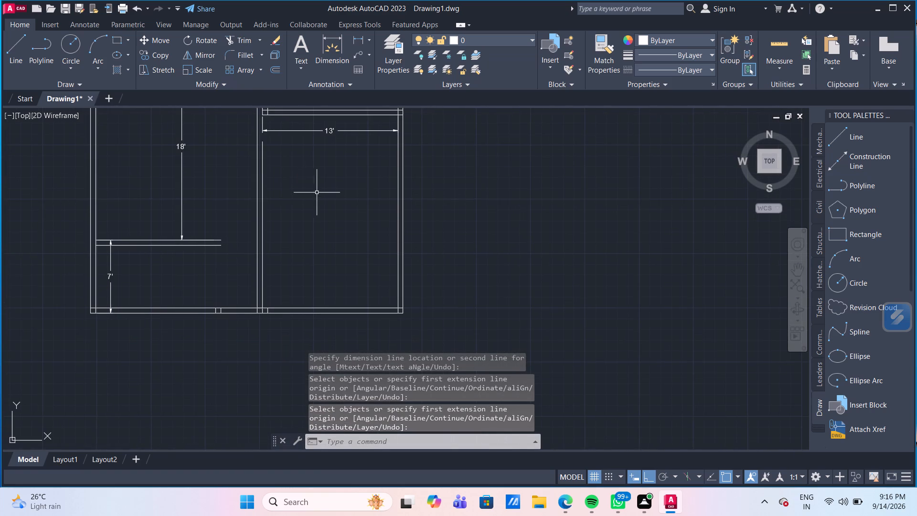
pyautogui.moveTo(318, 193); pyautogui.dragTo(320, 207, button='middle')
pyautogui.scroll(-1, 320, 203)
pyautogui.press('o')
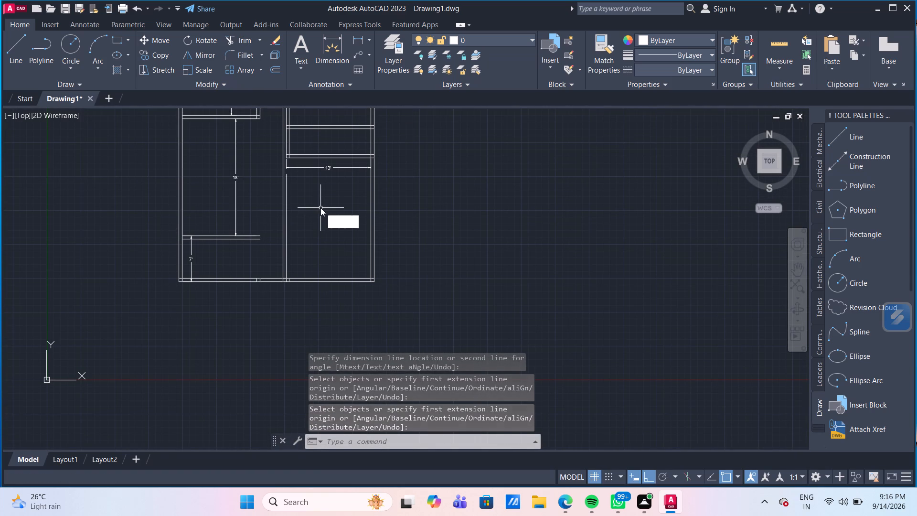
pyautogui.press('Return')
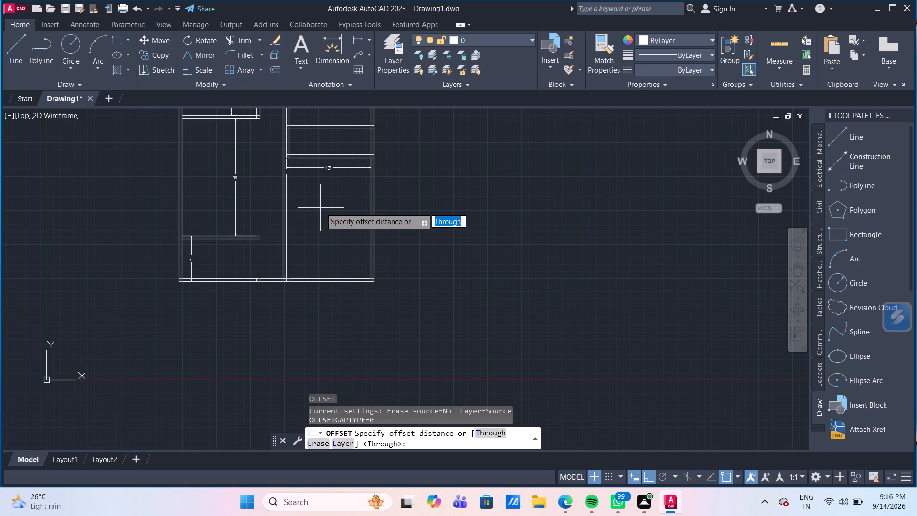
pyautogui.press('Return')
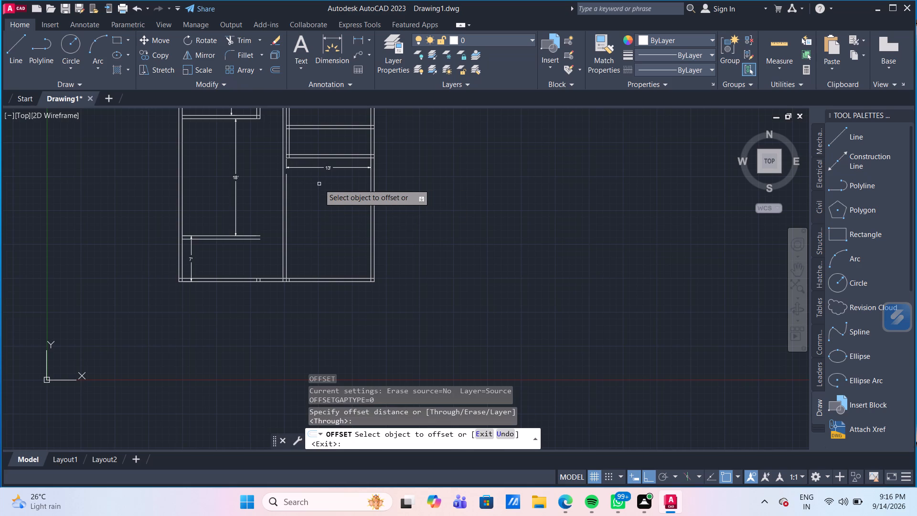
pyautogui.click(317, 158)
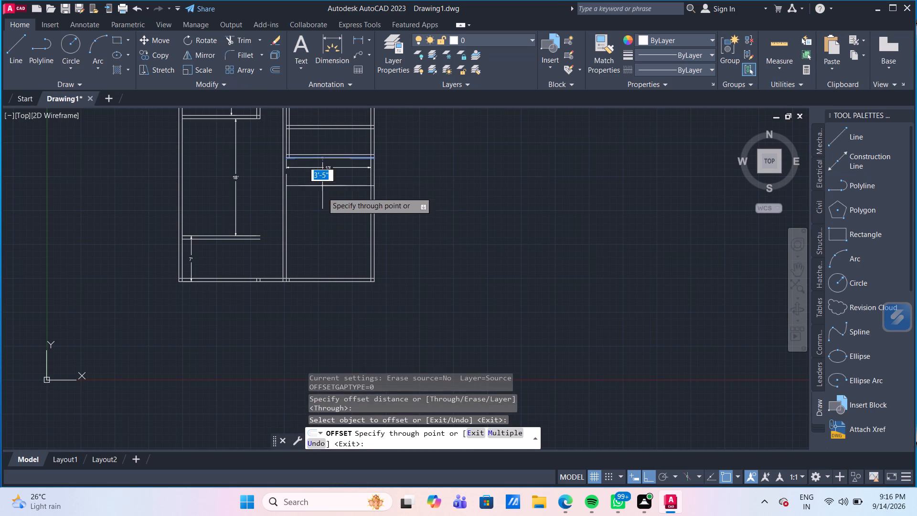
pyautogui.write('12')
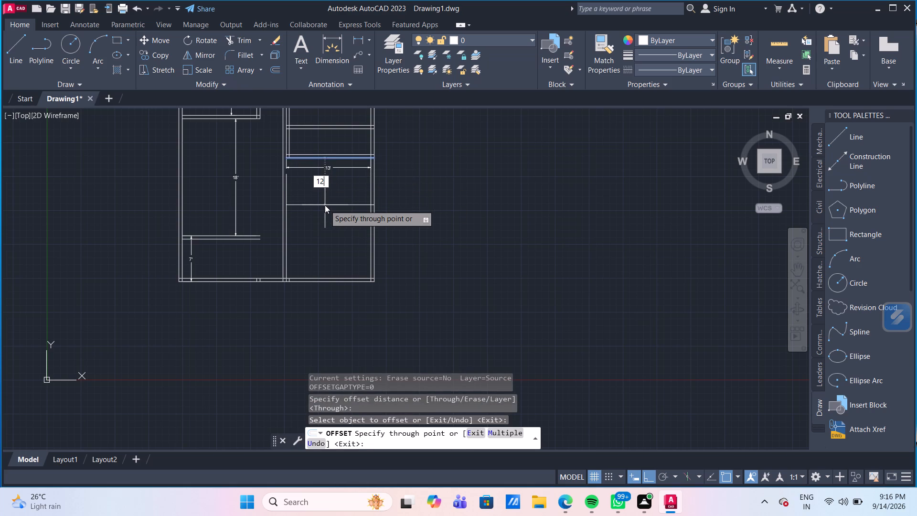
pyautogui.press("'")
pyautogui.press('Return')
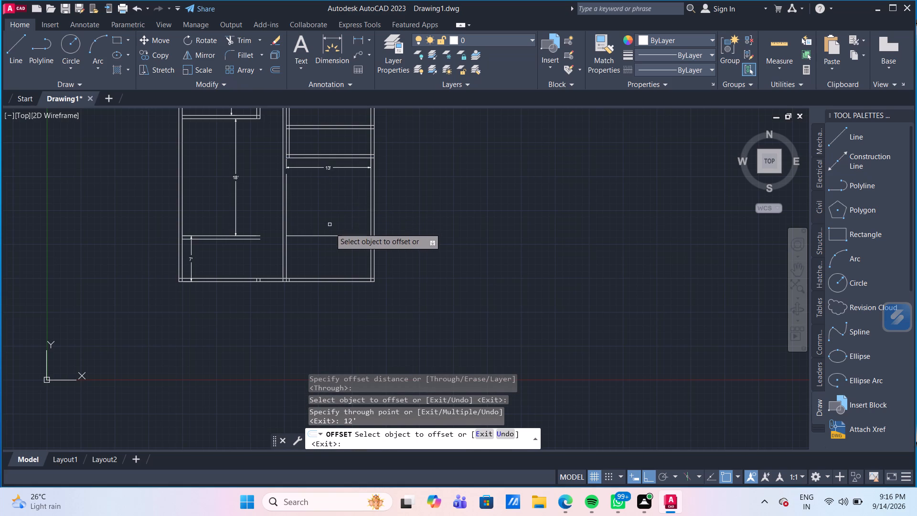
pyautogui.moveTo(331, 236); pyautogui.dragTo(333, 247)
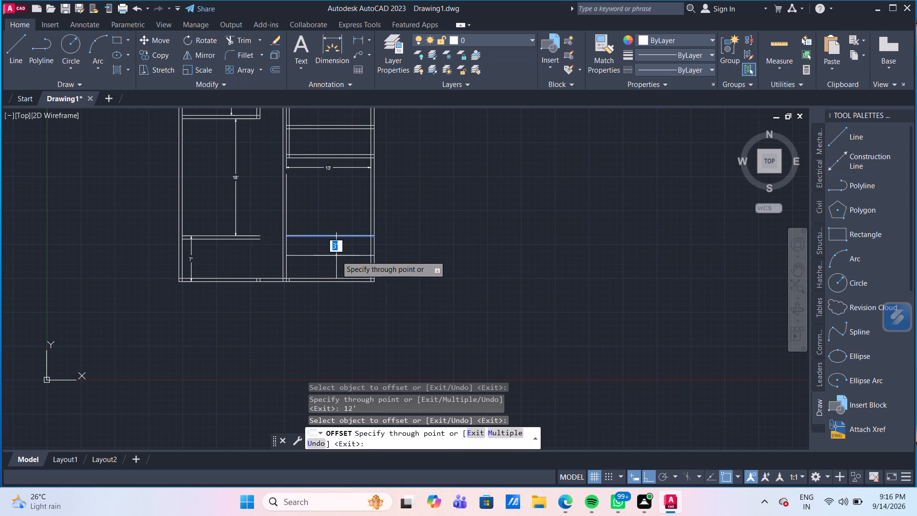
pyautogui.write('6"')
pyautogui.press('Return')
# Examine the floor plan's partitions and dimensions around the new lower-right partition, the central vertical partition and the left-hand rooms.
pyautogui.scroll(2, 336, 255)
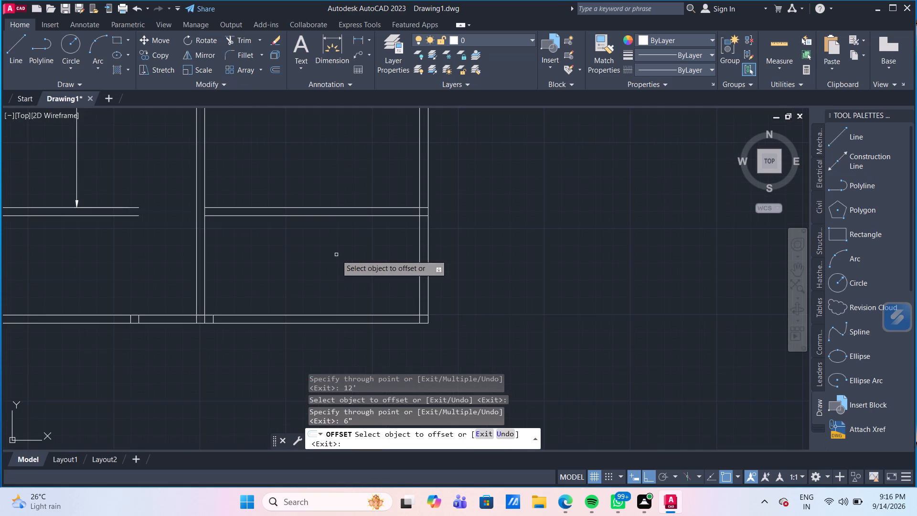
pyautogui.moveTo(336, 255); pyautogui.dragTo(322, 235, button='middle')
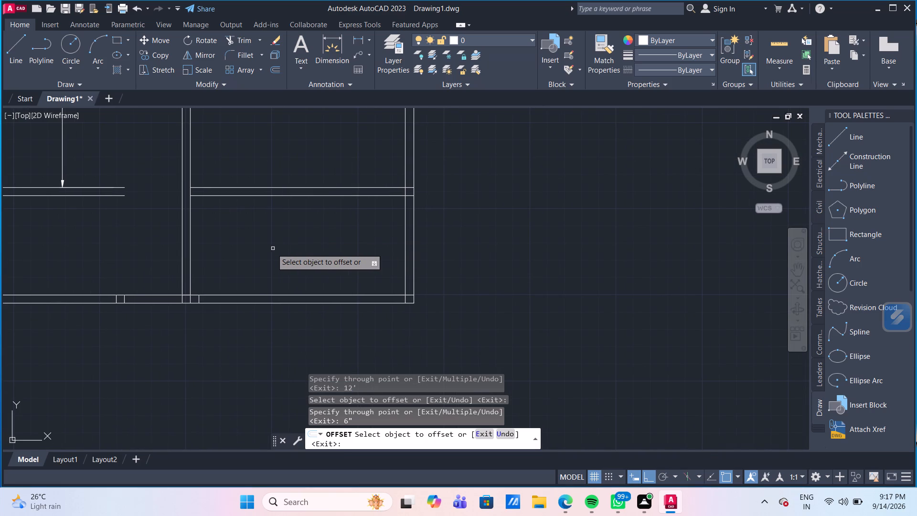
pyautogui.scroll(-1, 264, 248)
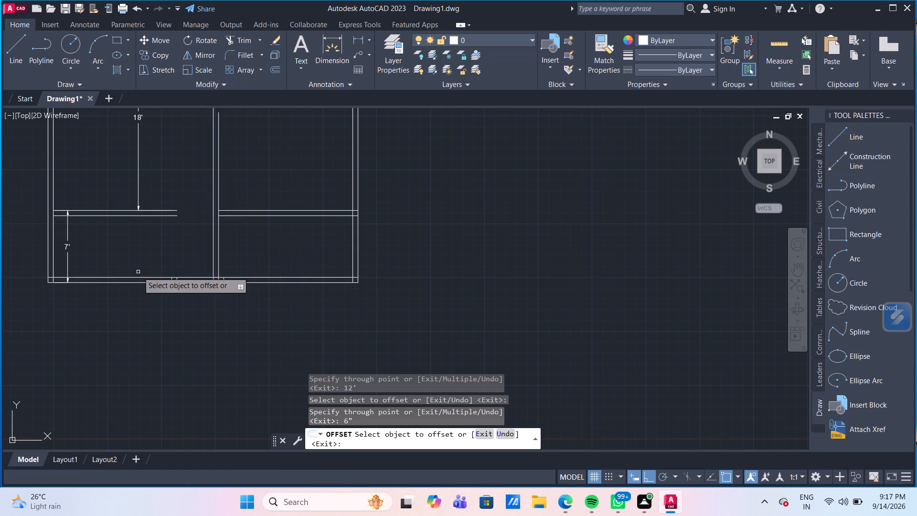
pyautogui.scroll(1, 136, 278)
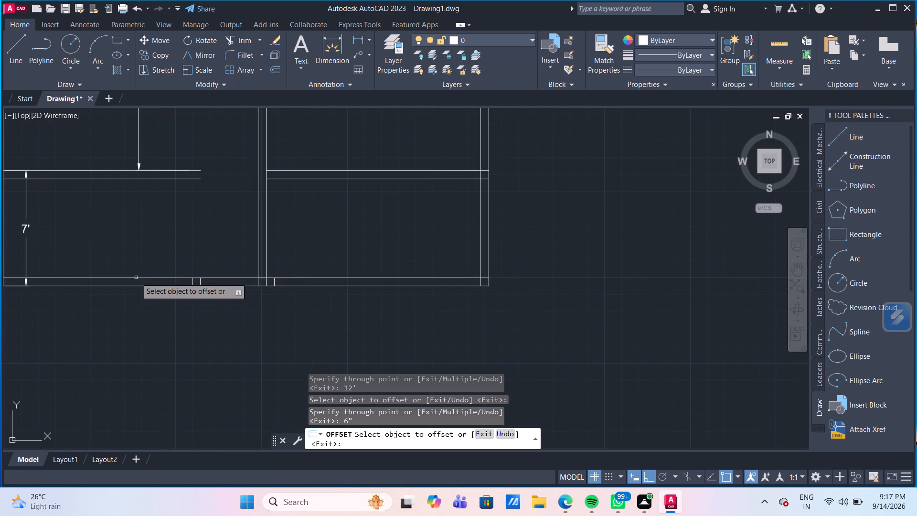
pyautogui.scroll(-1, 158, 226)
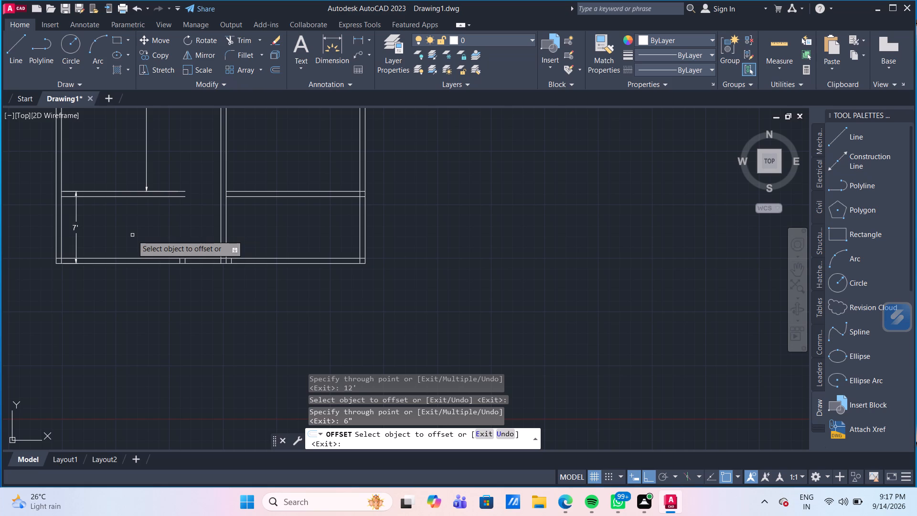
pyautogui.moveTo(172, 166); pyautogui.dragTo(175, 167, button='middle')
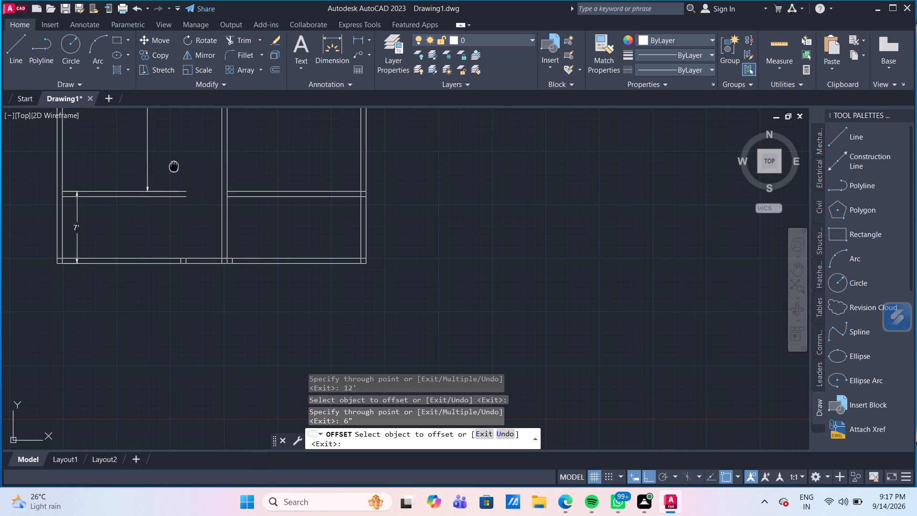
pyautogui.moveTo(175, 167); pyautogui.dragTo(222, 264, button='middle')
pyautogui.scroll(-2, 222, 264)
pyautogui.scroll(1, 235, 196)
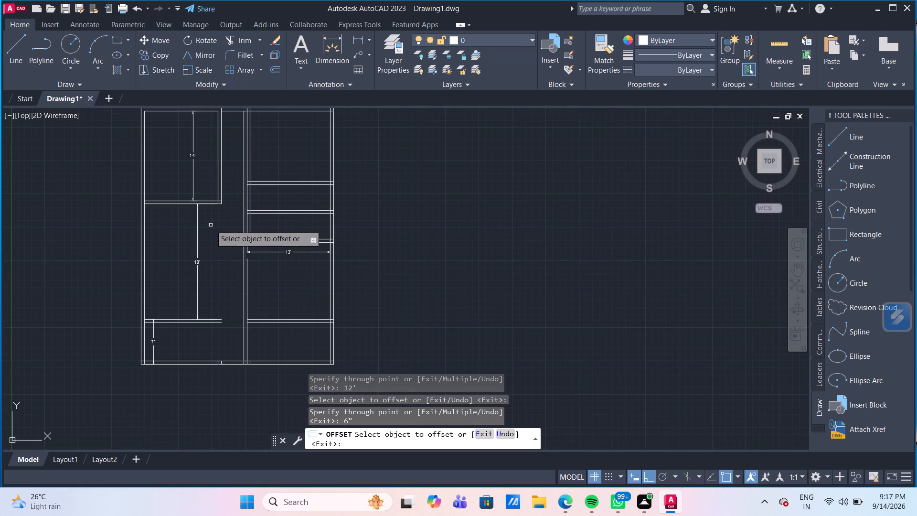
pyautogui.scroll(1, 211, 225)
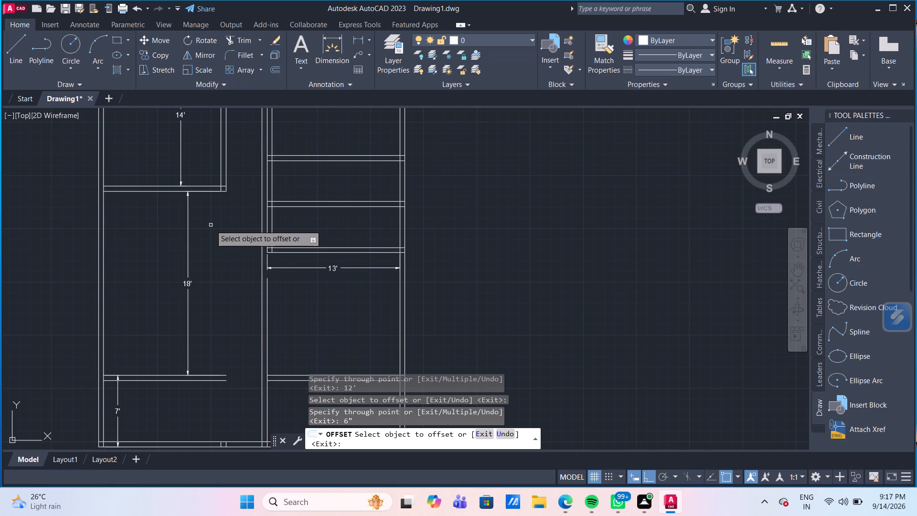
pyautogui.moveTo(211, 225); pyautogui.dragTo(224, 243, button='middle')
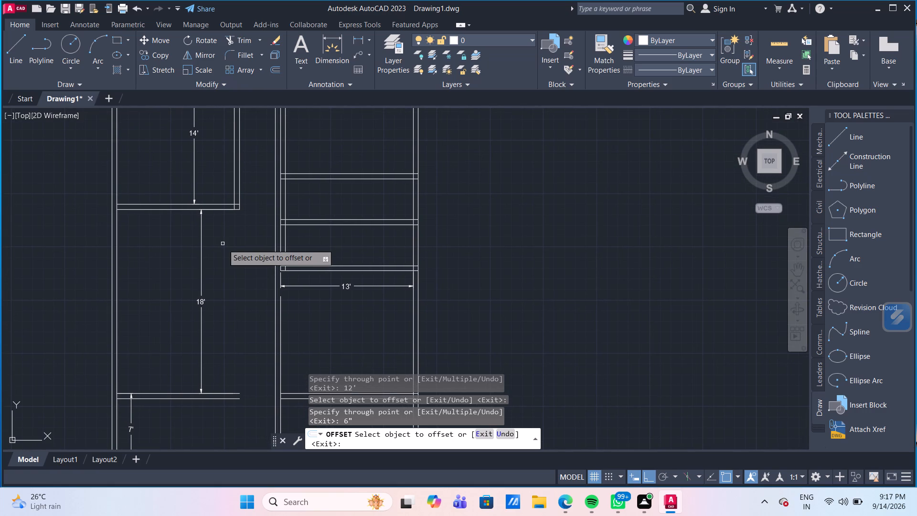
pyautogui.moveTo(231, 260); pyautogui.dragTo(218, 244, button='middle')
pyautogui.scroll(-1, 218, 244)
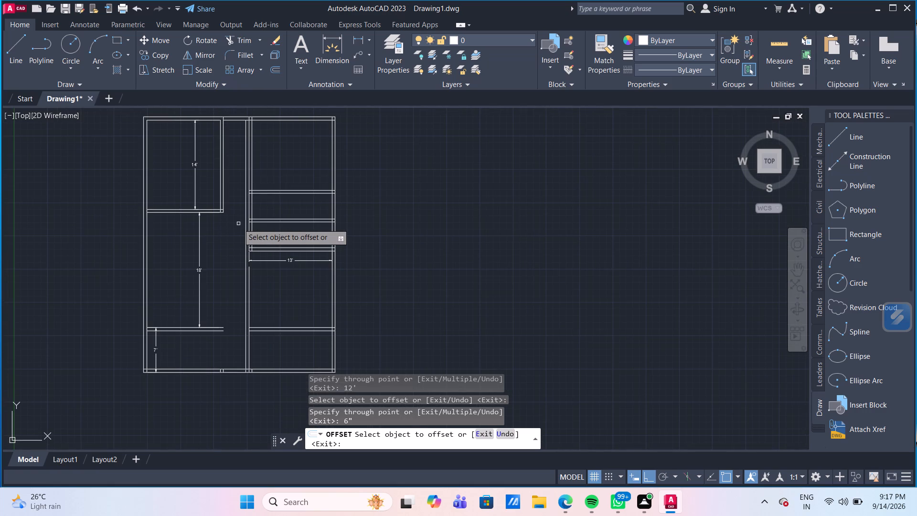
pyautogui.scroll(2, 241, 224)
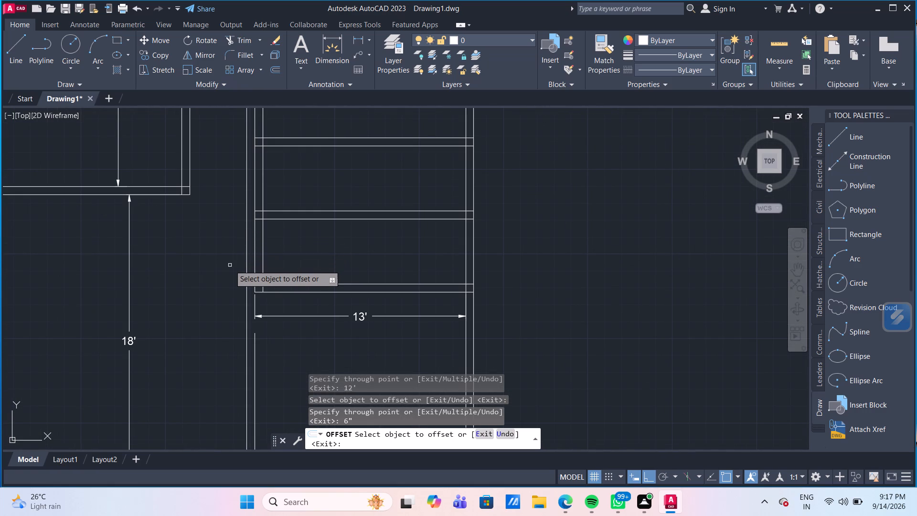
pyautogui.press('Escape')
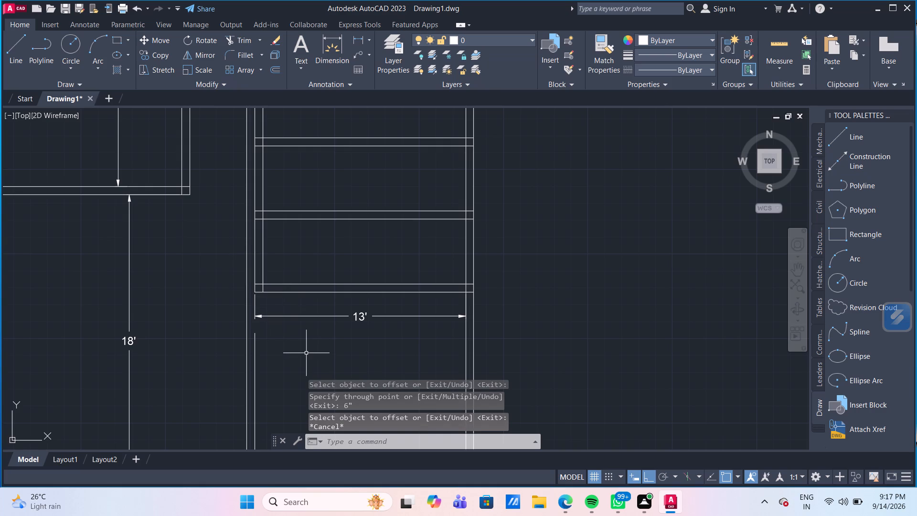
pyautogui.scroll(-1, 306, 353)
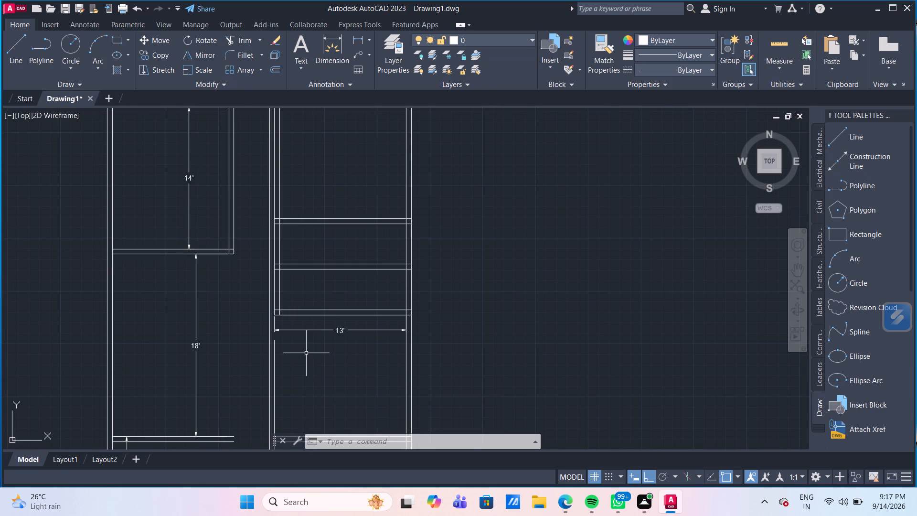
pyautogui.scroll(1, 281, 343)
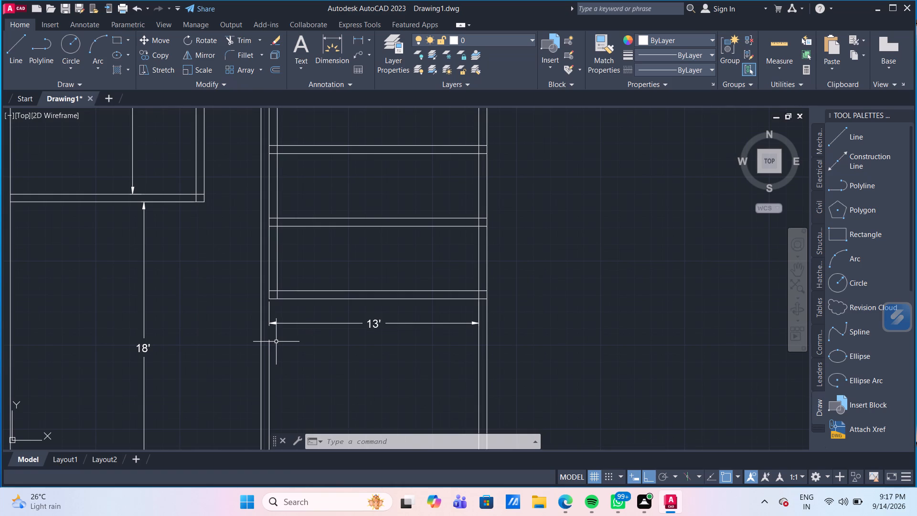
# Draw a short horizontal line across the central vertical partition just below the third right-hand partition, and trim the leftmost vertical line above it.
pyautogui.press('l')
pyautogui.press('Return')
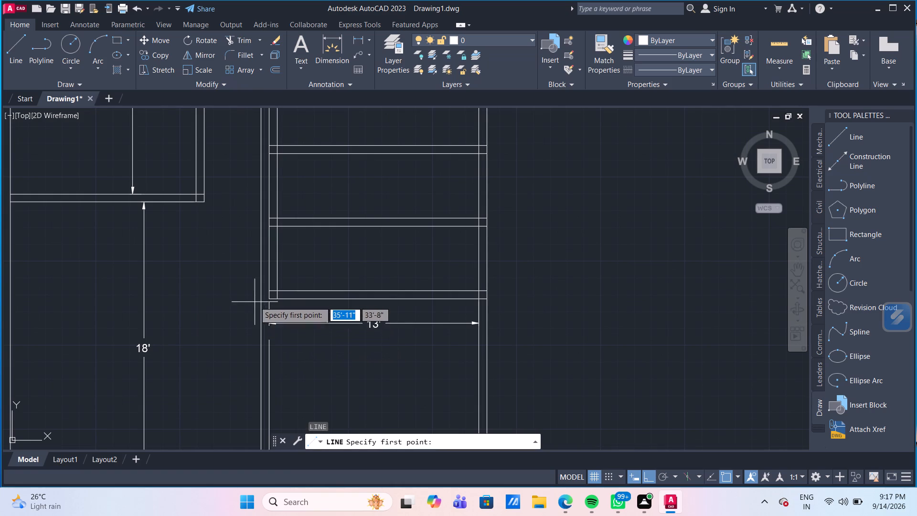
pyautogui.click(252, 308)
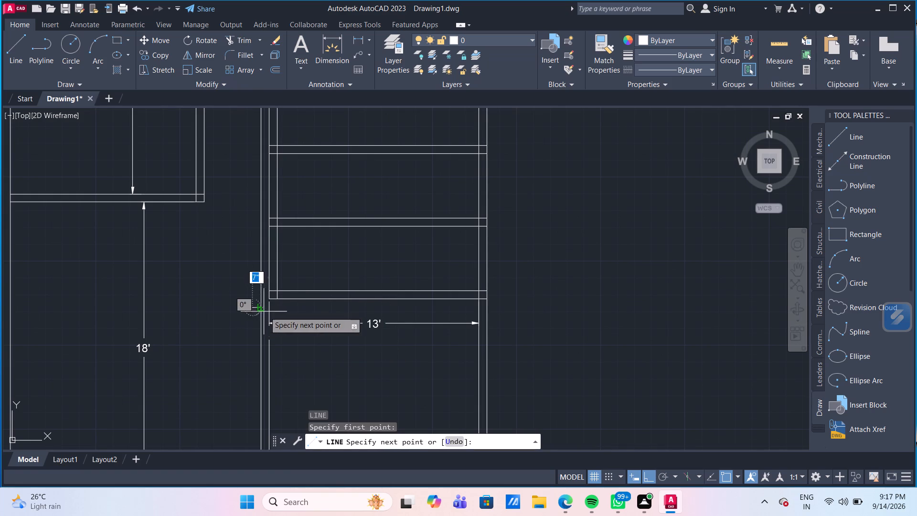
pyautogui.click(284, 311)
pyautogui.press('Escape')
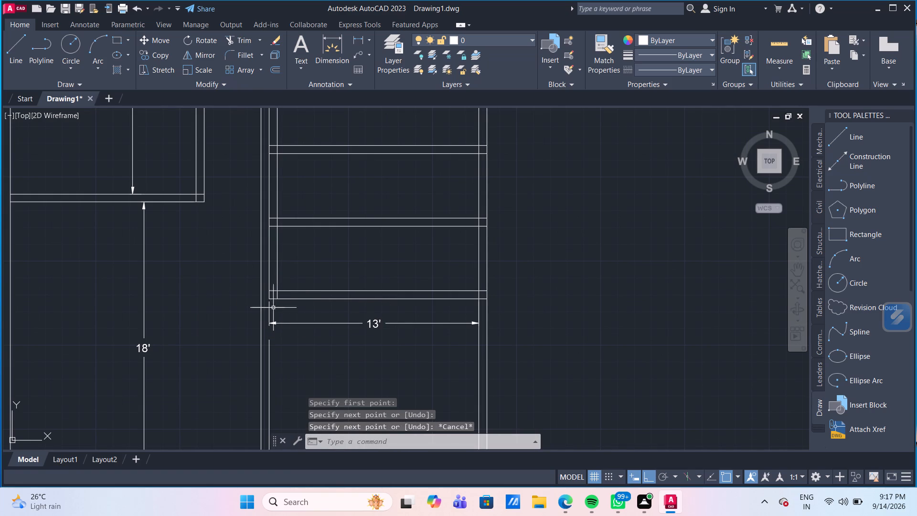
pyautogui.write('TR')
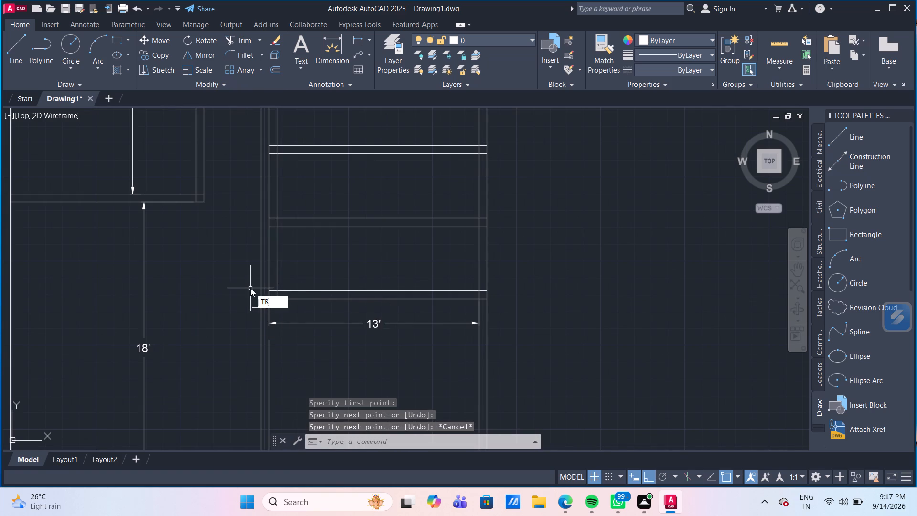
pyautogui.press('Return')
pyautogui.click(262, 290)
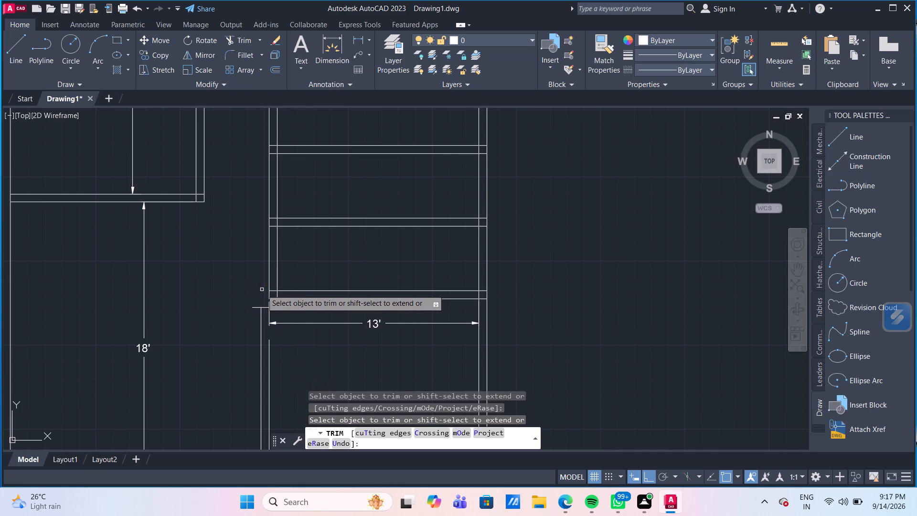
pyautogui.press('Escape')
# Draw an 8'-6" vertical line along the right wall's inner line, from the first right-hand partition's lower line to the third one's upper line.
pyautogui.scroll(-2, 220, 278)
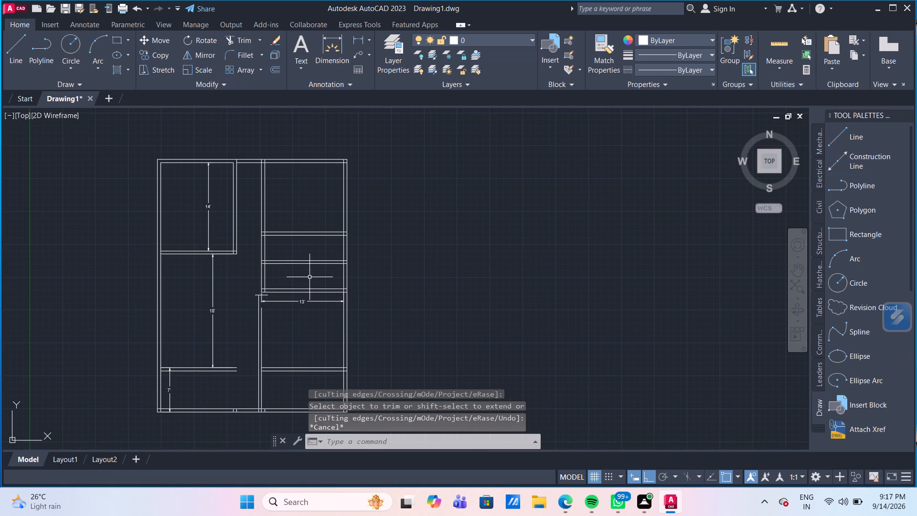
pyautogui.scroll(1, 295, 251)
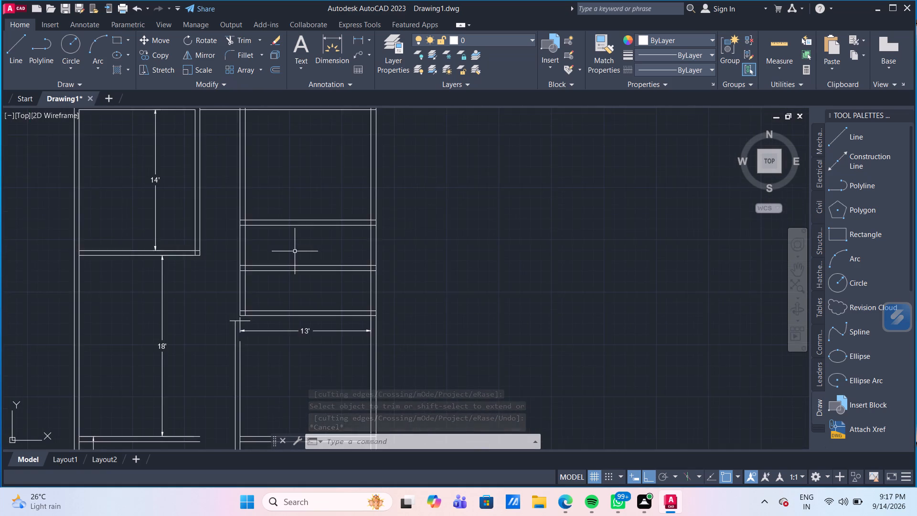
pyautogui.scroll(1, 295, 251)
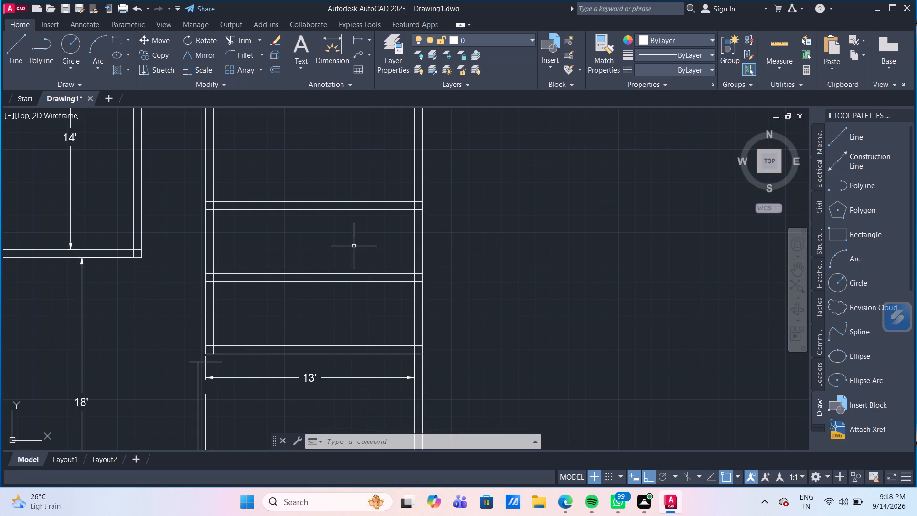
pyautogui.scroll(-1, 306, 335)
pyautogui.moveTo(306, 332); pyautogui.dragTo(301, 245, button='middle')
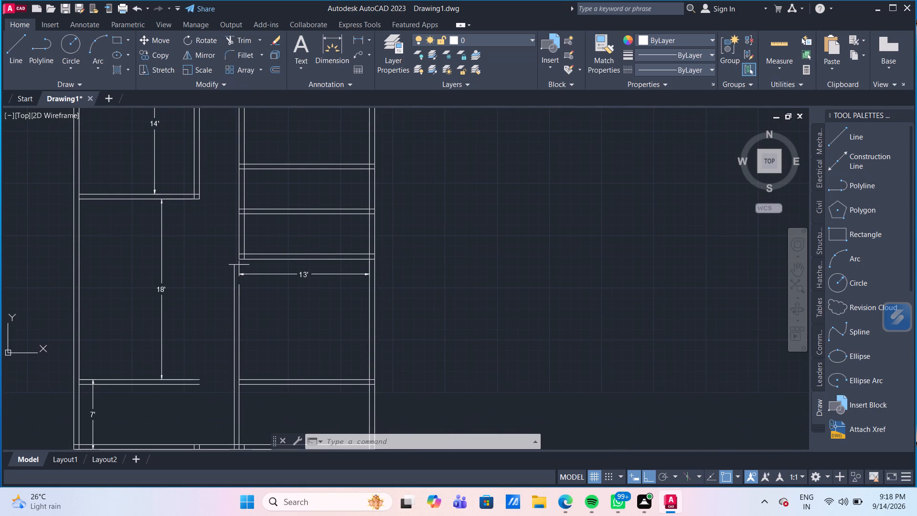
pyautogui.scroll(1, 308, 234)
pyautogui.moveTo(308, 234); pyautogui.dragTo(315, 269, button='middle')
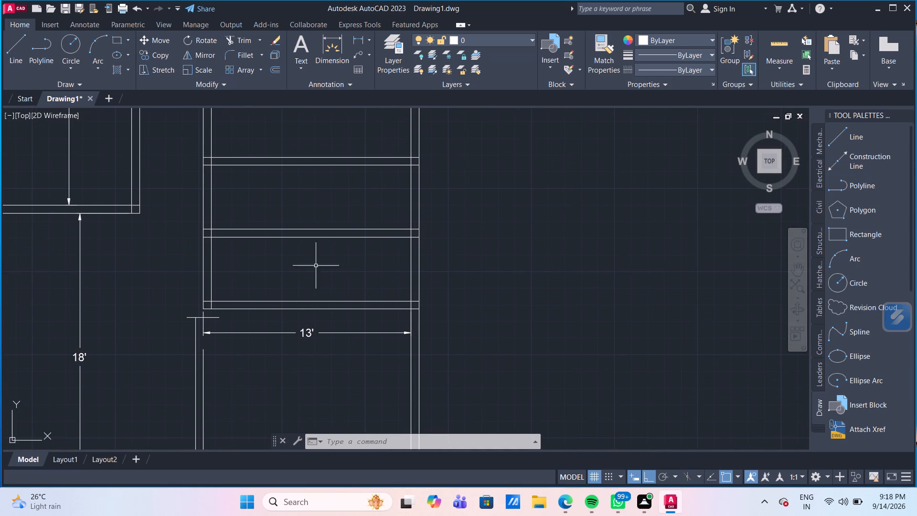
pyautogui.scroll(-1, 352, 214)
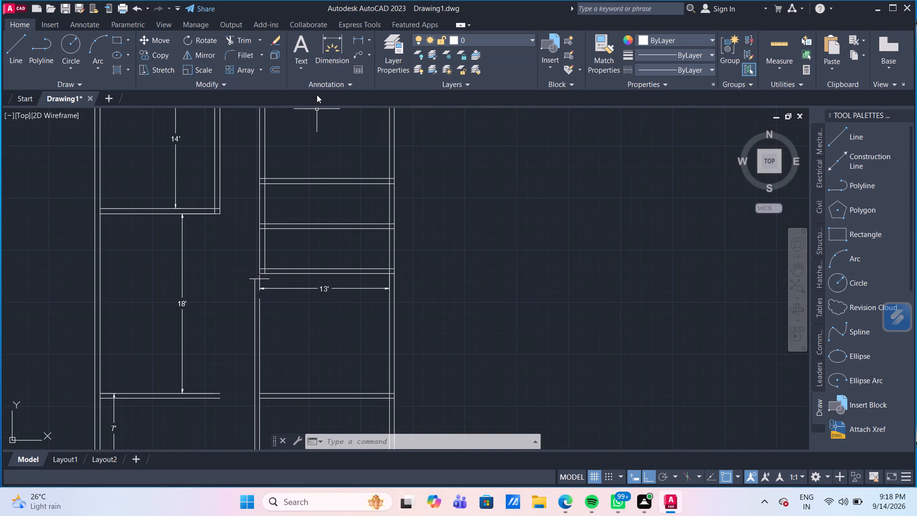
pyautogui.click(13, 52)
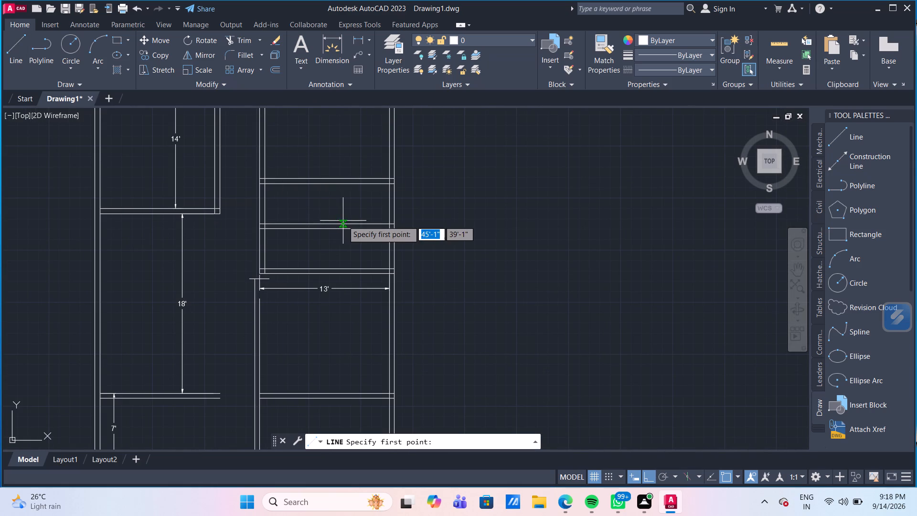
pyautogui.scroll(1, 343, 221)
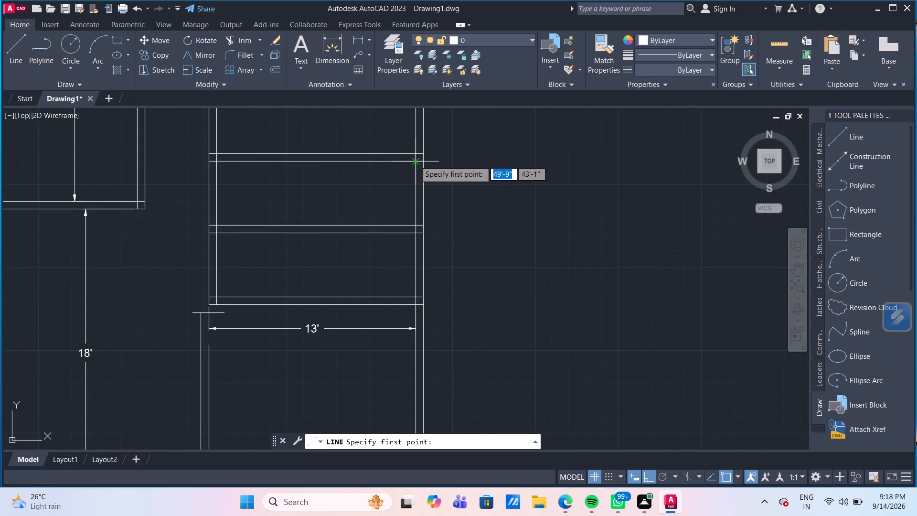
pyautogui.click(415, 161)
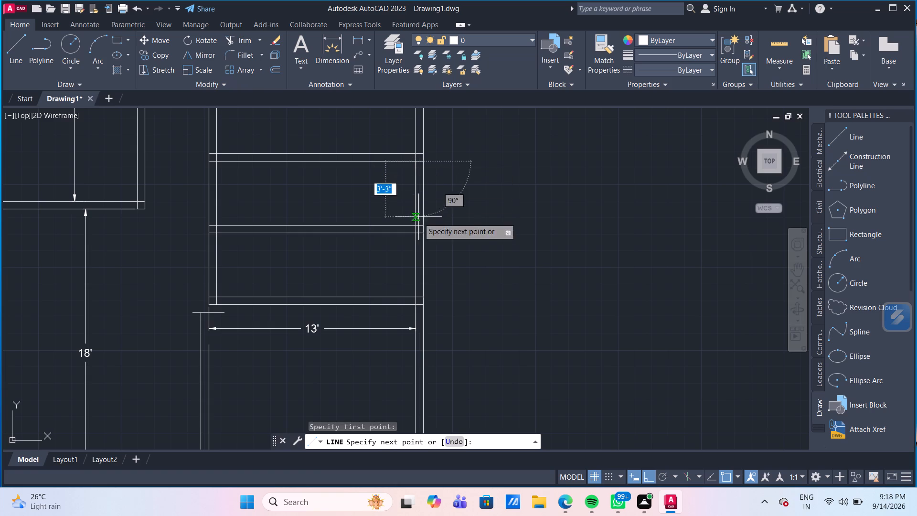
pyautogui.click(414, 298)
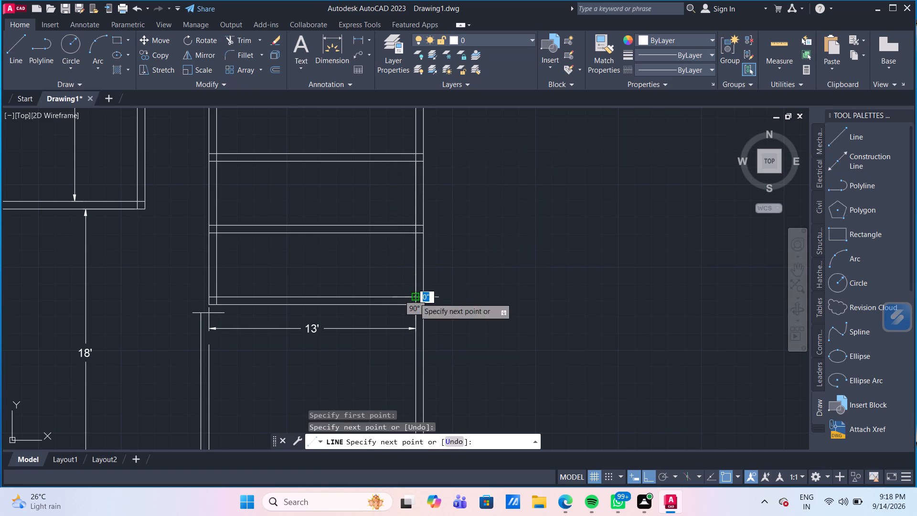
pyautogui.press('Return')
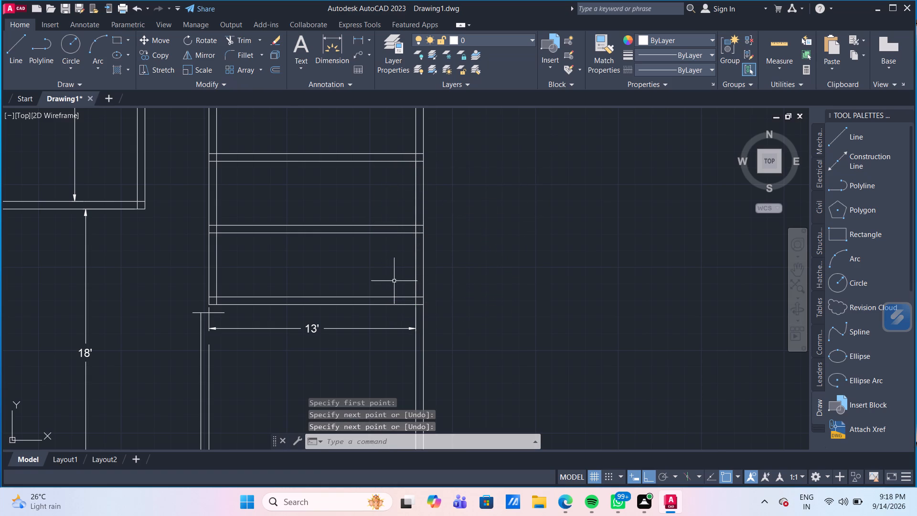
# Move the new 8'-6" vertical line 7' leftward from the right wall's inner line.
pyautogui.click(416, 272)
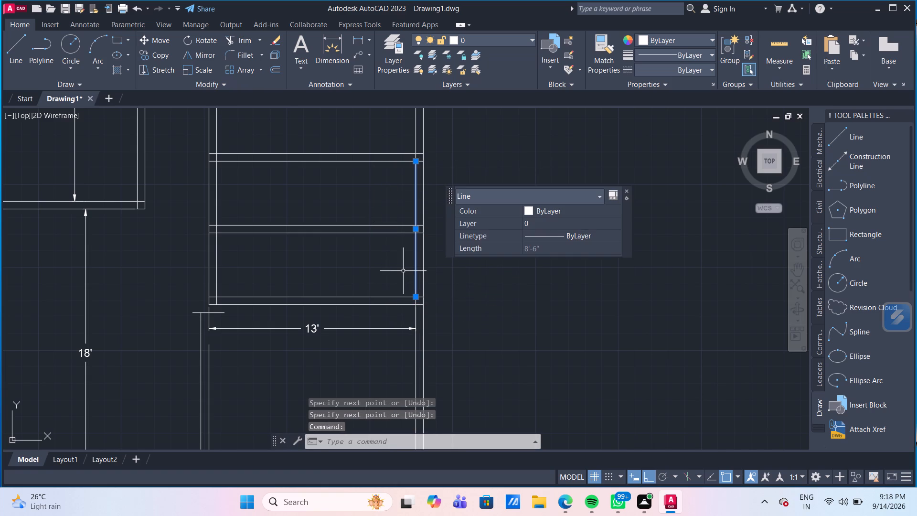
pyautogui.press('m')
pyautogui.press('Return')
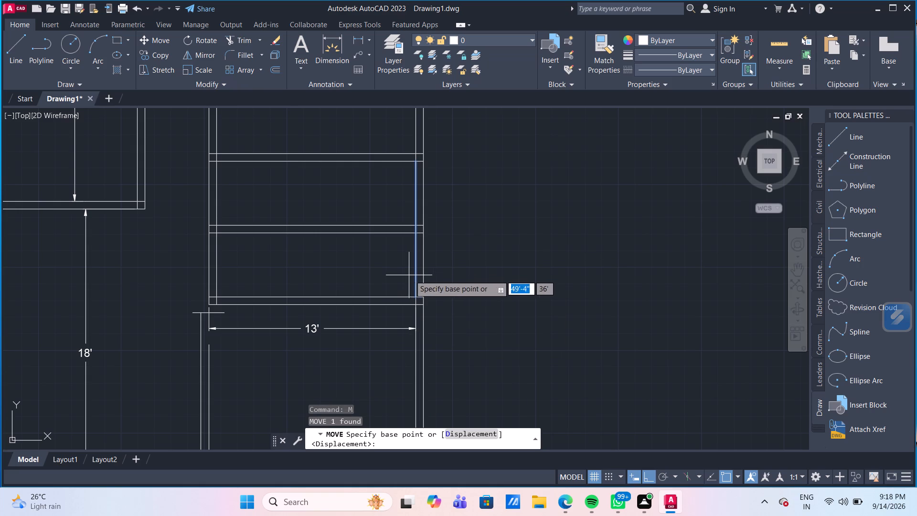
pyautogui.click(418, 295)
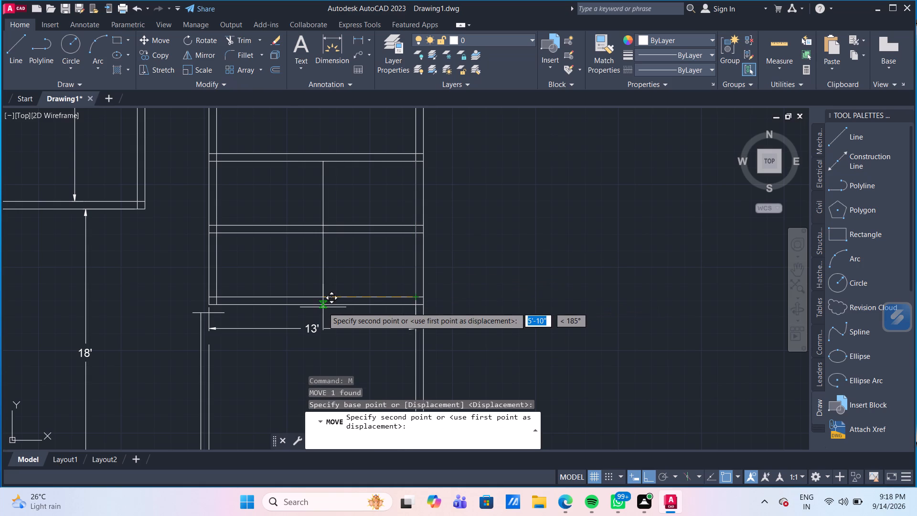
pyautogui.write("7'")
pyautogui.press('Return')
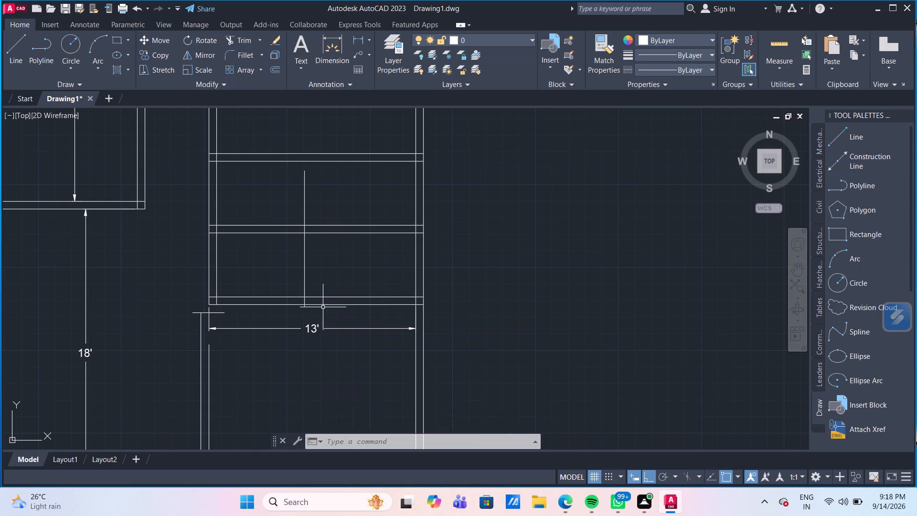
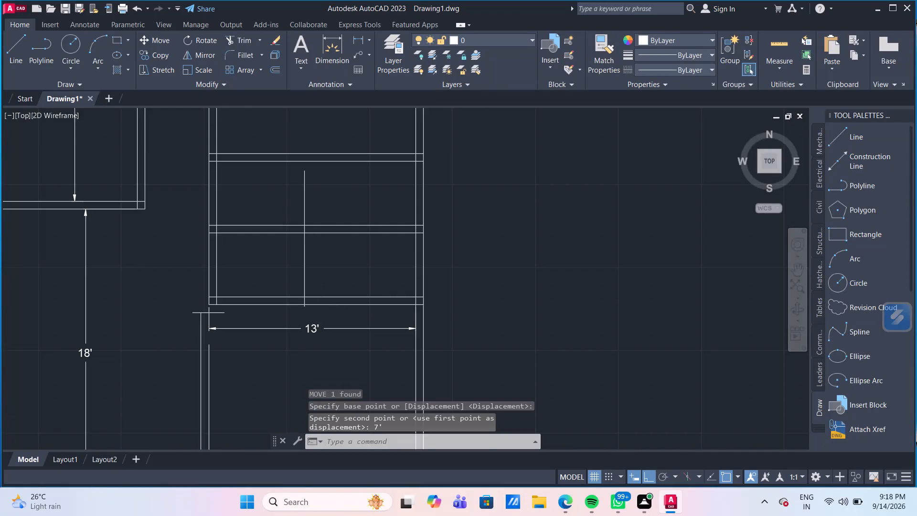
# Move the 8'-6" vertical line upward so its lower end sits on the third right-hand partition's upper line.
pyautogui.scroll(1, 312, 306)
pyautogui.click(290, 296)
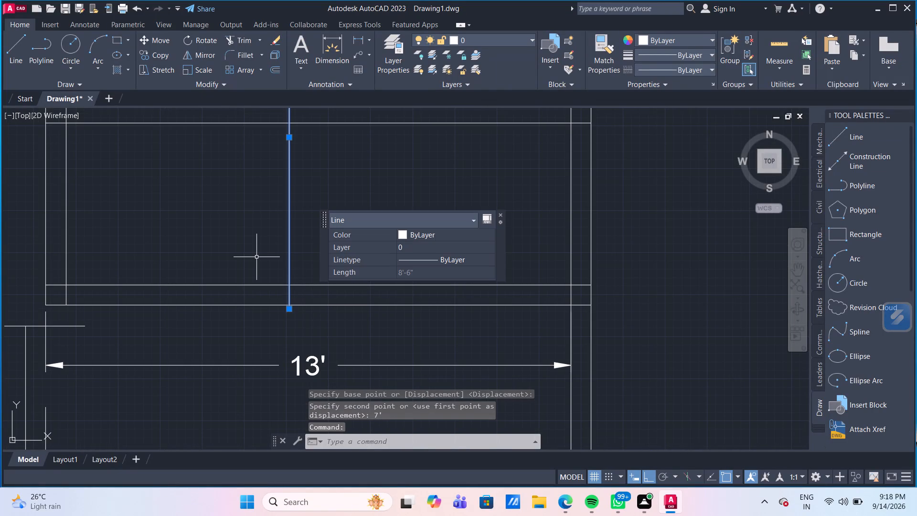
pyautogui.press('m')
pyautogui.press('Return')
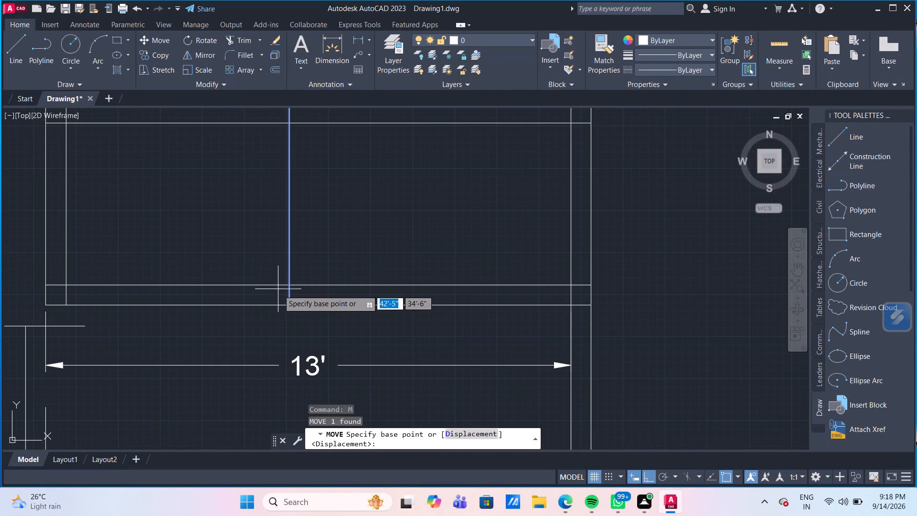
pyautogui.click(289, 310)
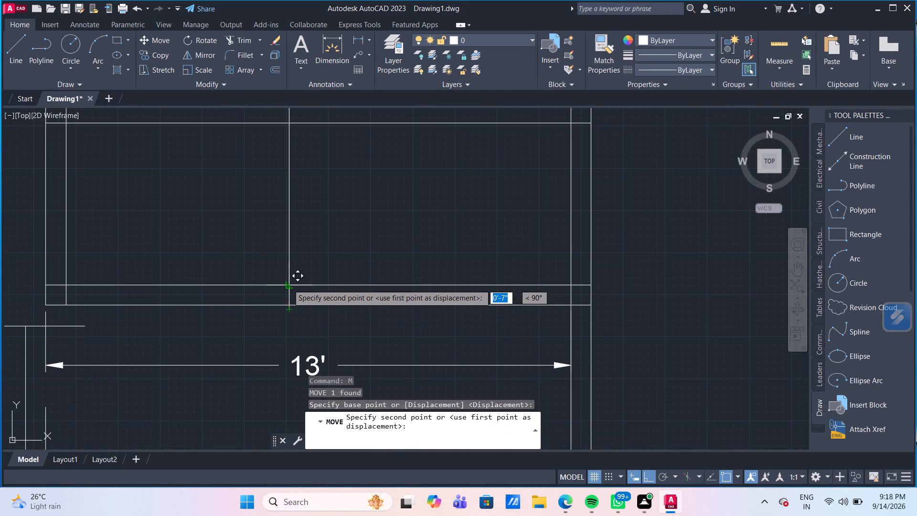
pyautogui.click(288, 284)
# Offset the moved 8'-6" vertical line 6" to the left to form a double-line partition.
pyautogui.scroll(-3, 339, 257)
pyautogui.moveTo(362, 238); pyautogui.dragTo(359, 251, button='middle')
pyautogui.scroll(1, 359, 251)
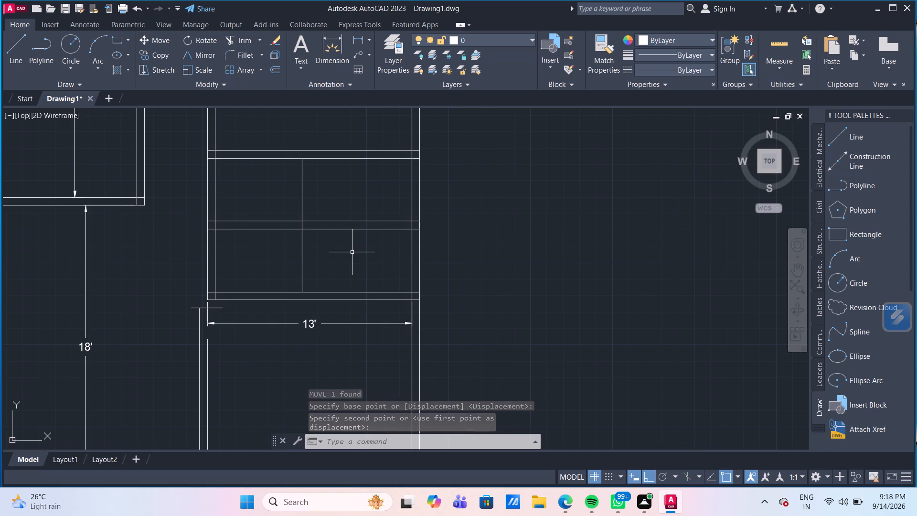
pyautogui.press('o')
pyautogui.press('Return')
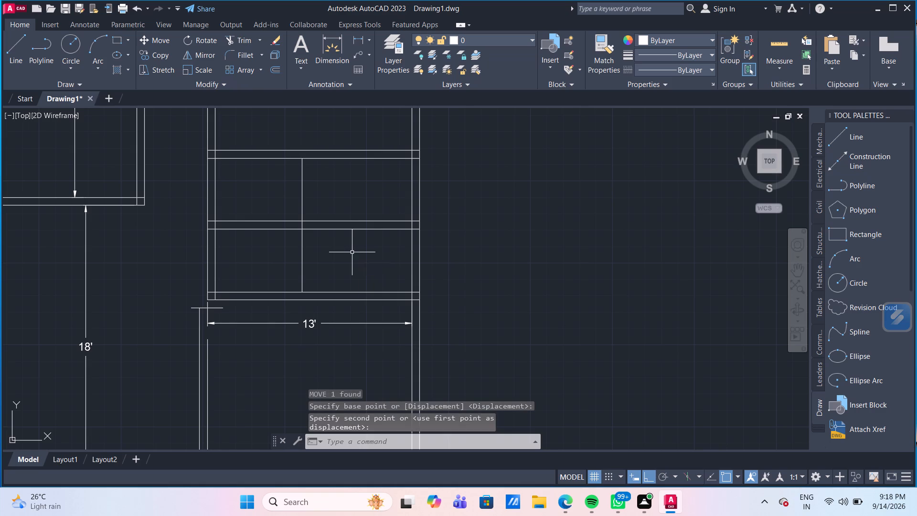
pyautogui.press('Return')
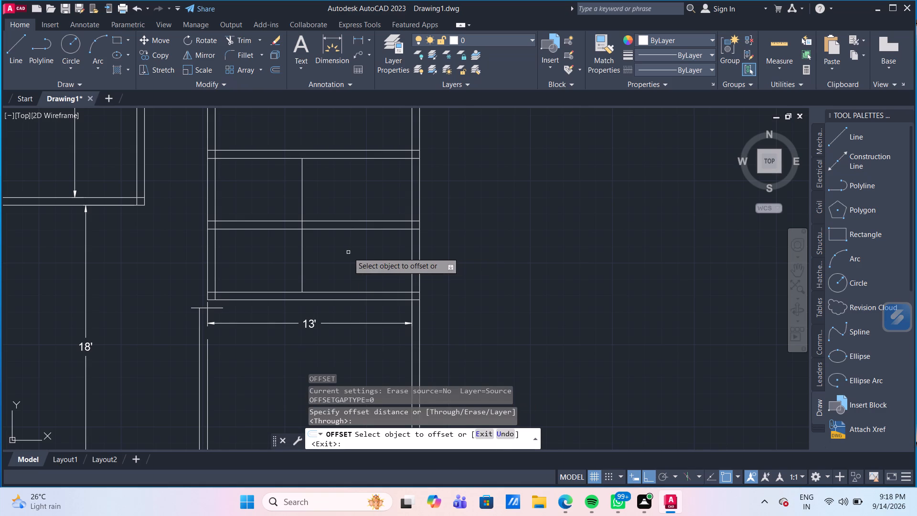
pyautogui.click(301, 255)
pyautogui.write('6"')
pyautogui.press('Return')
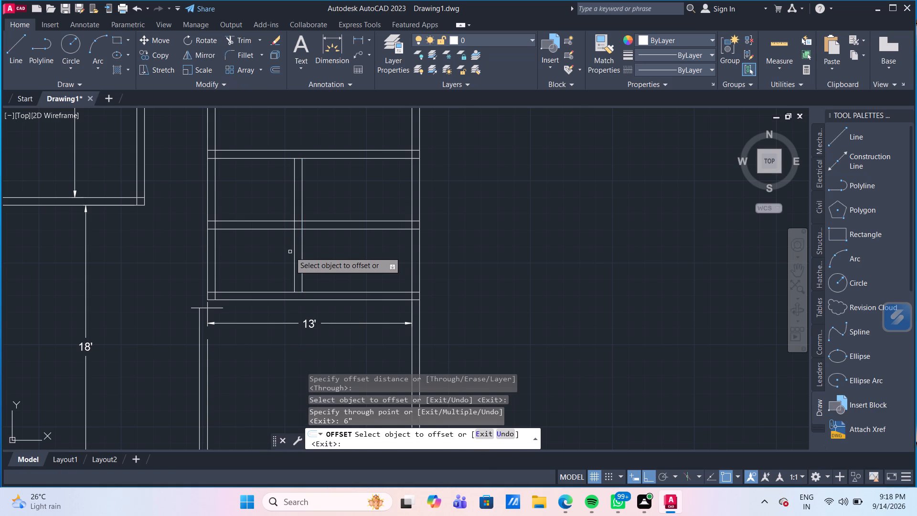
pyautogui.write('TR')
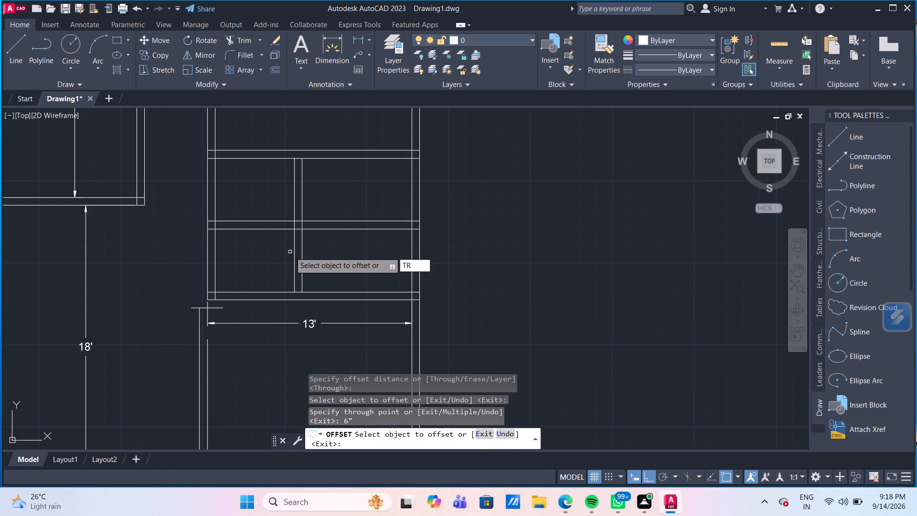
pyautogui.press('Return')
pyautogui.press('Escape')
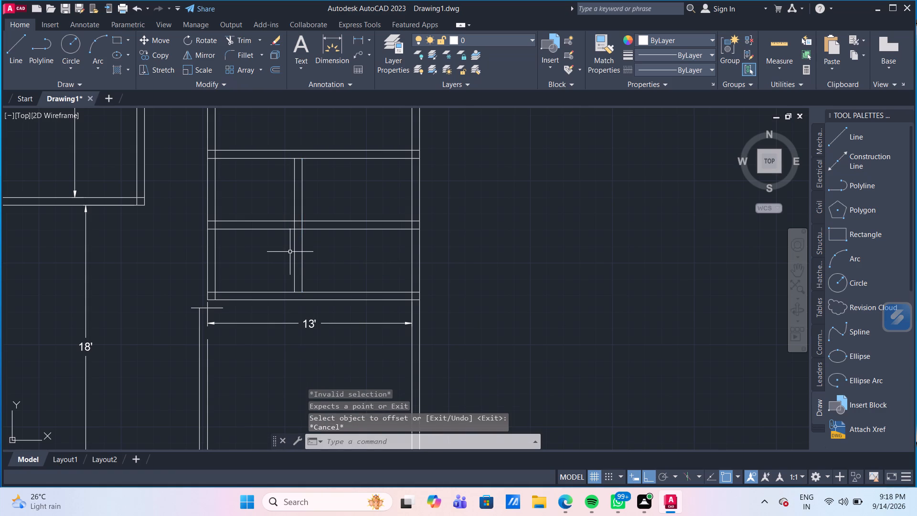
# Trim both lines of the second right-hand partition between the central vertical partition and the new vertical partition.
pyautogui.press('t')
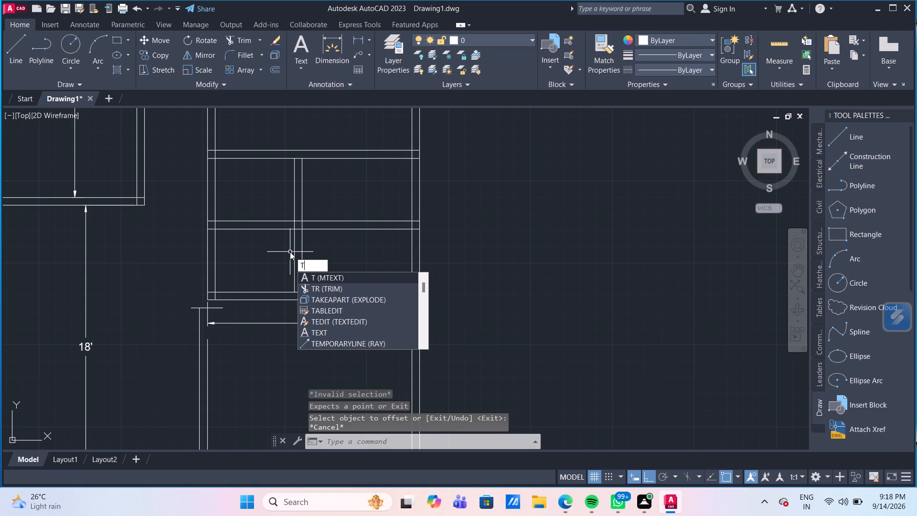
pyautogui.press('r')
pyautogui.press('Return')
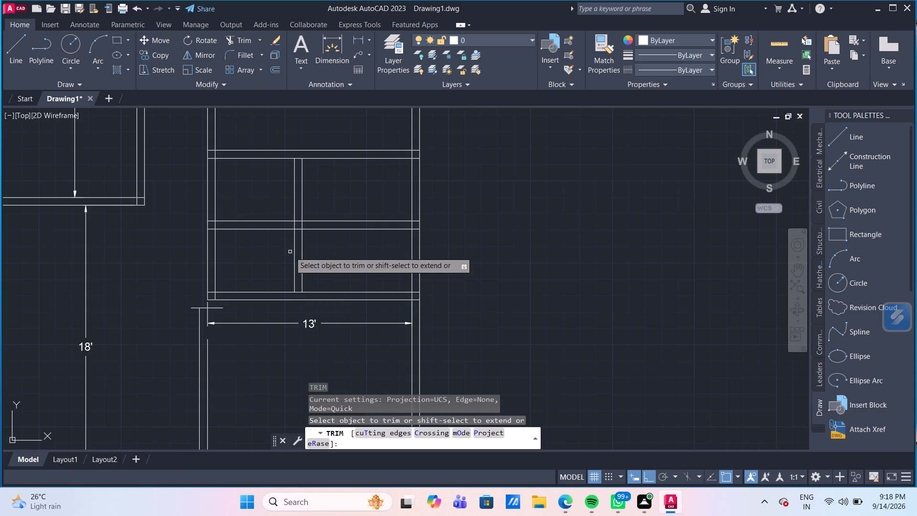
pyautogui.scroll(-1, 287, 254)
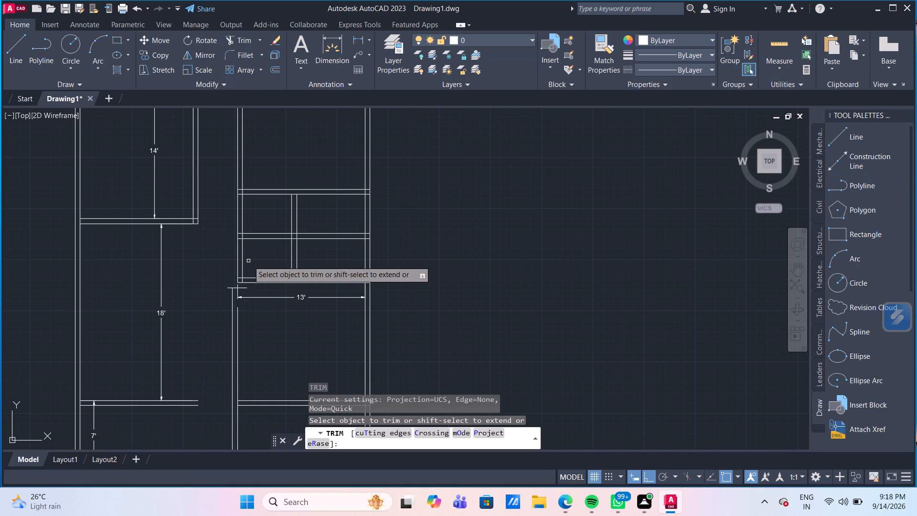
pyautogui.click(268, 251)
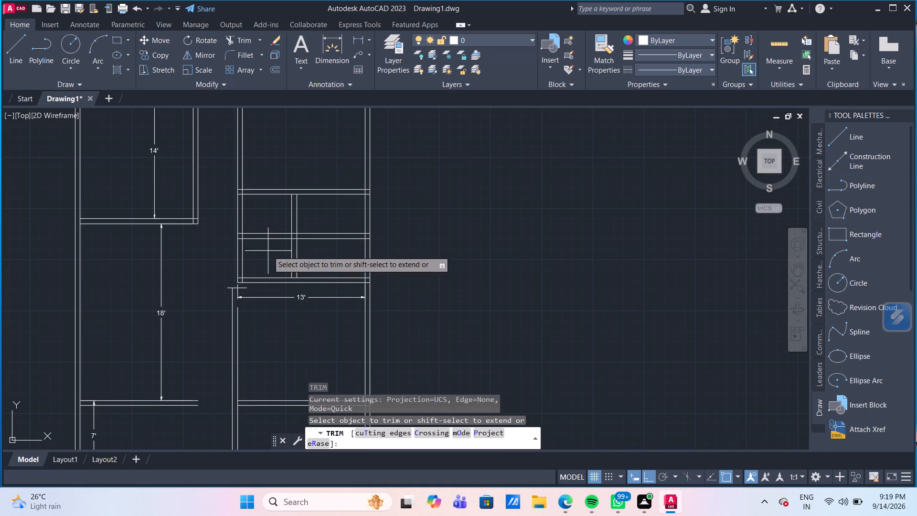
pyautogui.click(266, 229)
pyautogui.moveTo(259, 219); pyautogui.dragTo(255, 217)
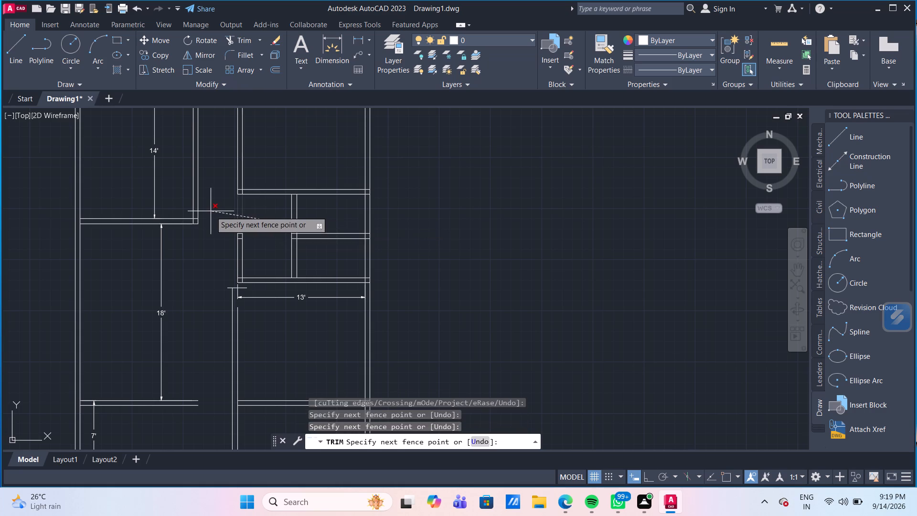
pyautogui.click(211, 211)
# Trim the central vertical partition between the first and third right-hand partitions, including the small leftover square at the second partition.
pyautogui.moveTo(250, 252); pyautogui.dragTo(238, 250)
pyautogui.click(221, 251)
pyautogui.moveTo(228, 252); pyautogui.dragTo(241, 252)
pyautogui.moveTo(253, 250); pyautogui.dragTo(248, 248)
pyautogui.click(235, 245)
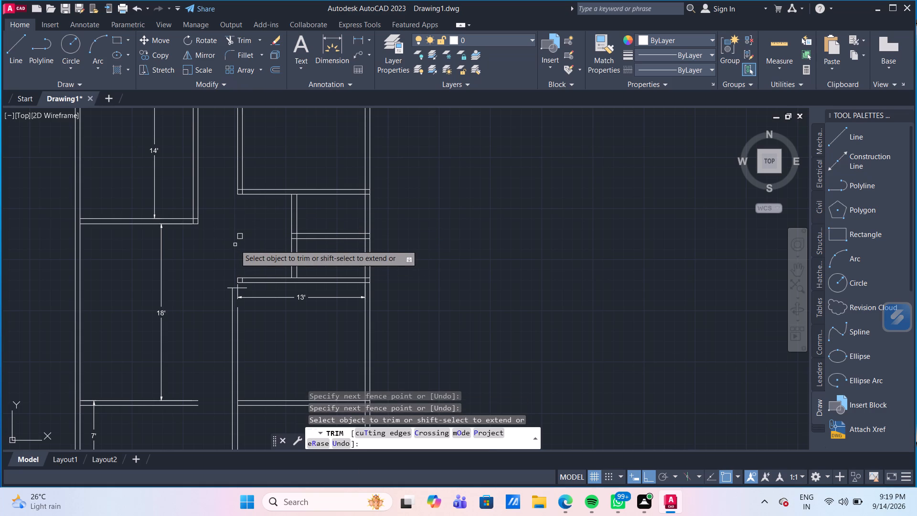
pyautogui.scroll(2, 240, 245)
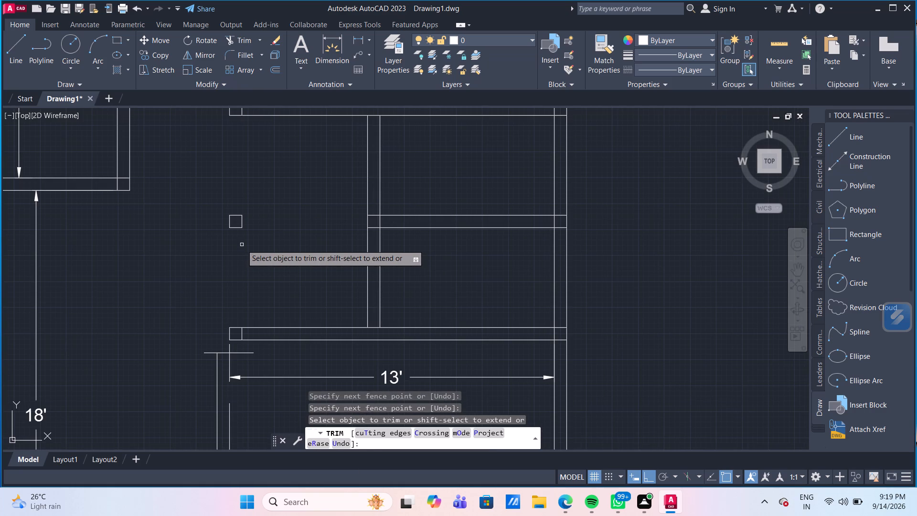
pyautogui.click(242, 245)
pyautogui.click(231, 204)
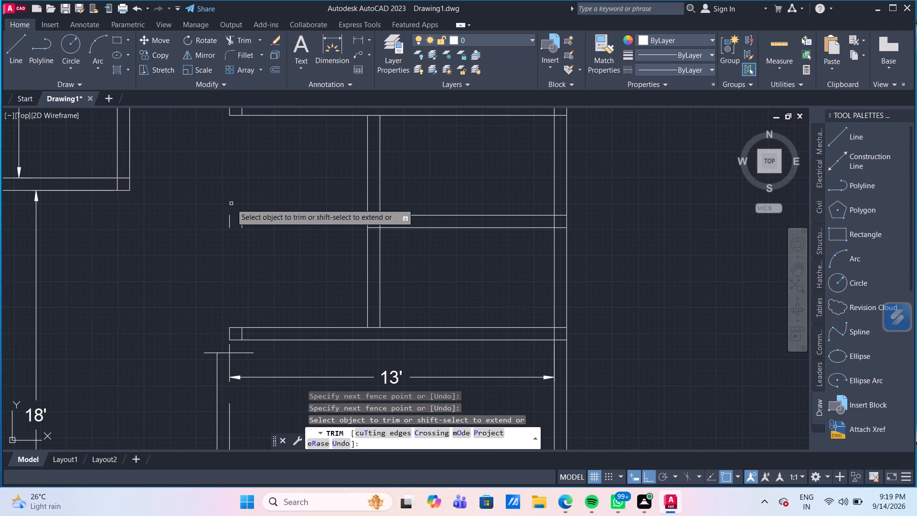
pyautogui.click(222, 224)
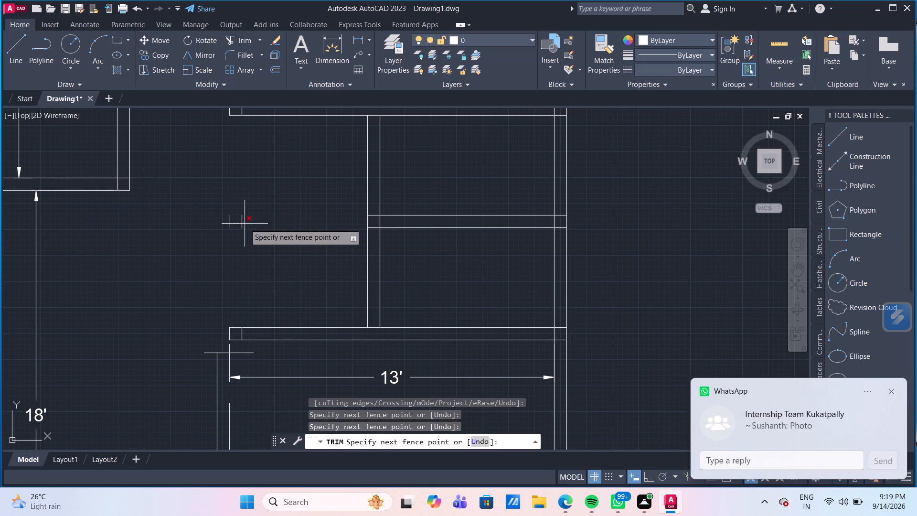
pyautogui.click(251, 224)
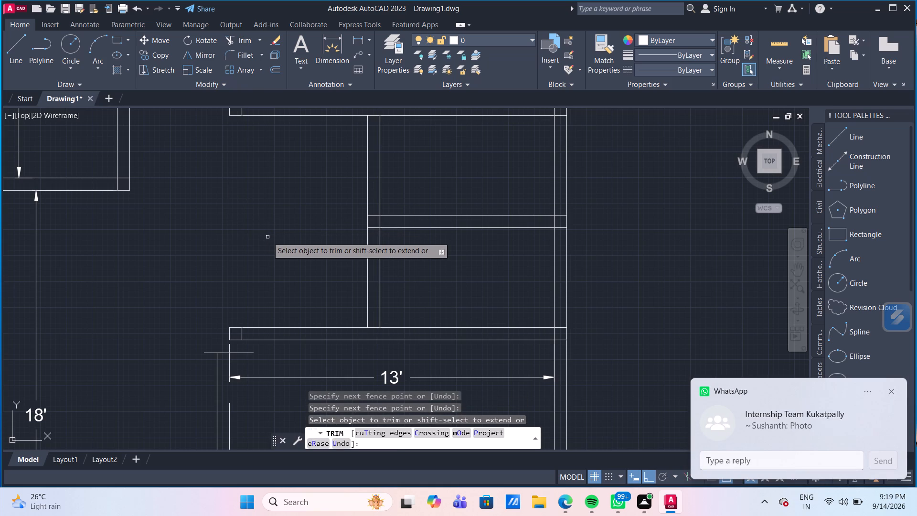
pyautogui.press('Escape')
# Examine the lower part of the floor plan around the bottom partitions, the 18' and 7' dimensions and the bottom wall.
pyautogui.scroll(-2, 265, 247)
pyautogui.scroll(-2, 356, 303)
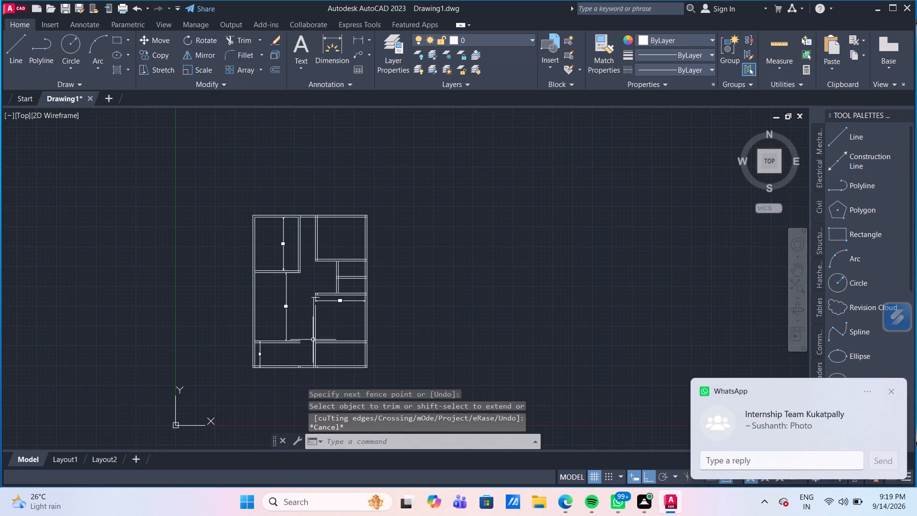
pyautogui.scroll(1, 280, 361)
pyautogui.moveTo(297, 354); pyautogui.dragTo(273, 279, button='middle')
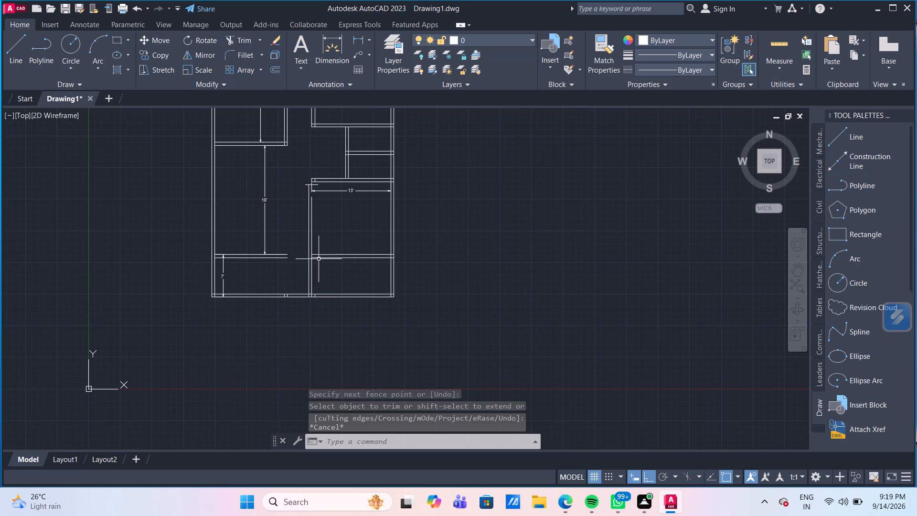
pyautogui.scroll(1, 278, 275)
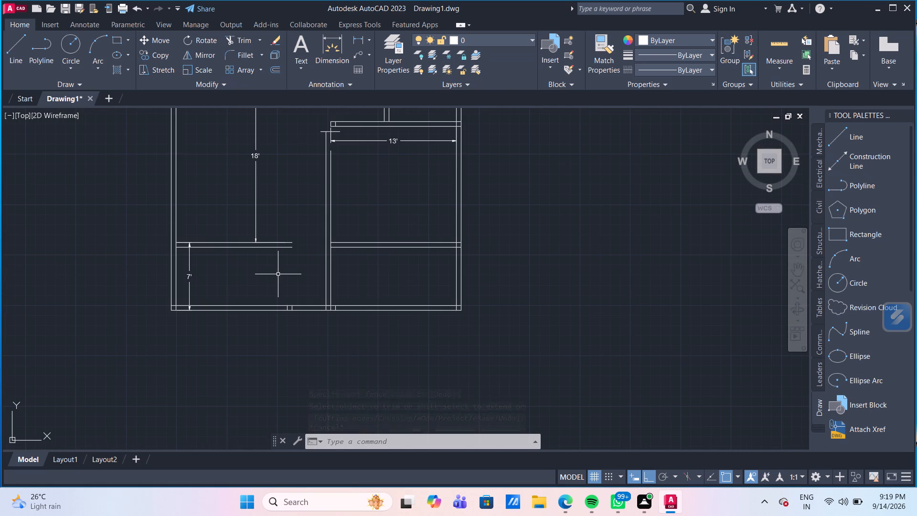
pyautogui.scroll(2, 278, 274)
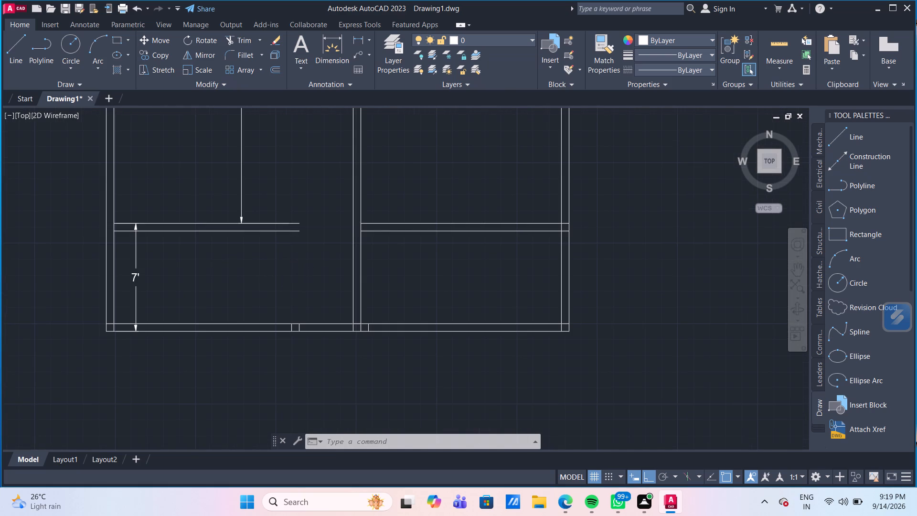
pyautogui.middleClick(299, 258)
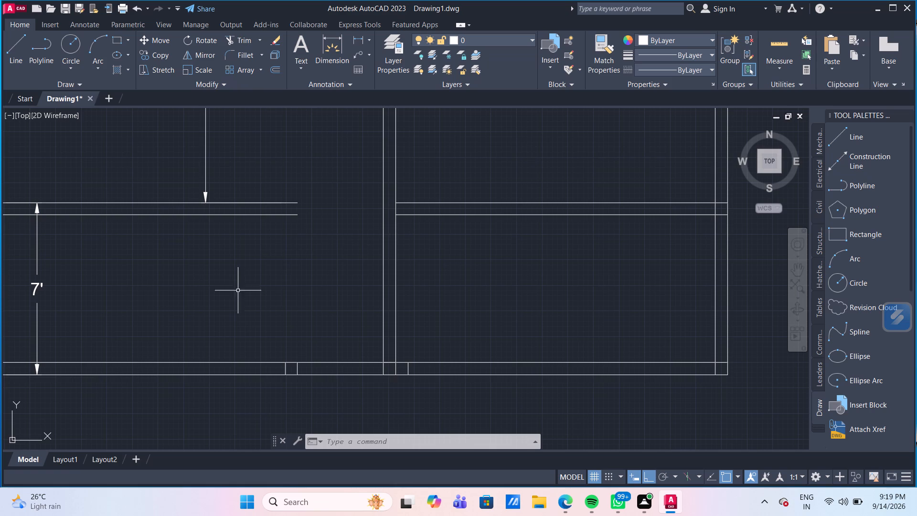
pyautogui.scroll(-4, 379, 240)
pyautogui.scroll(1, 371, 173)
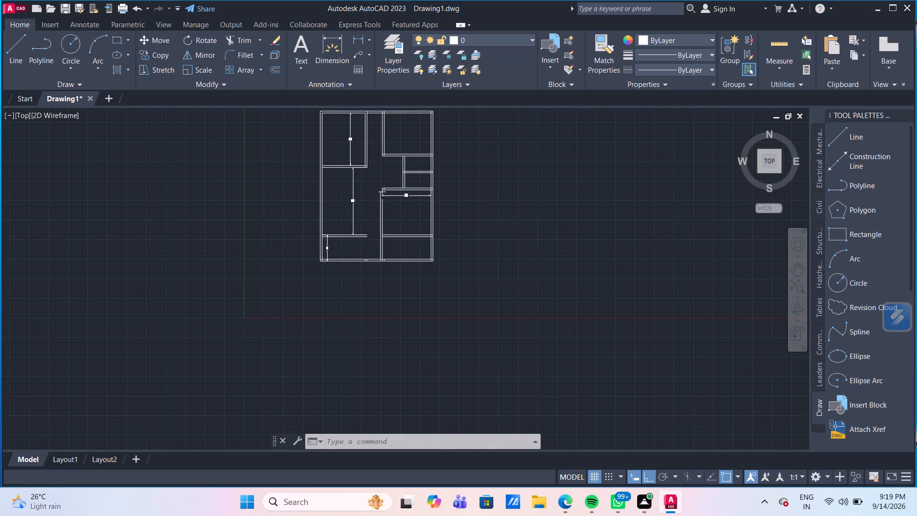
pyautogui.scroll(2, 352, 225)
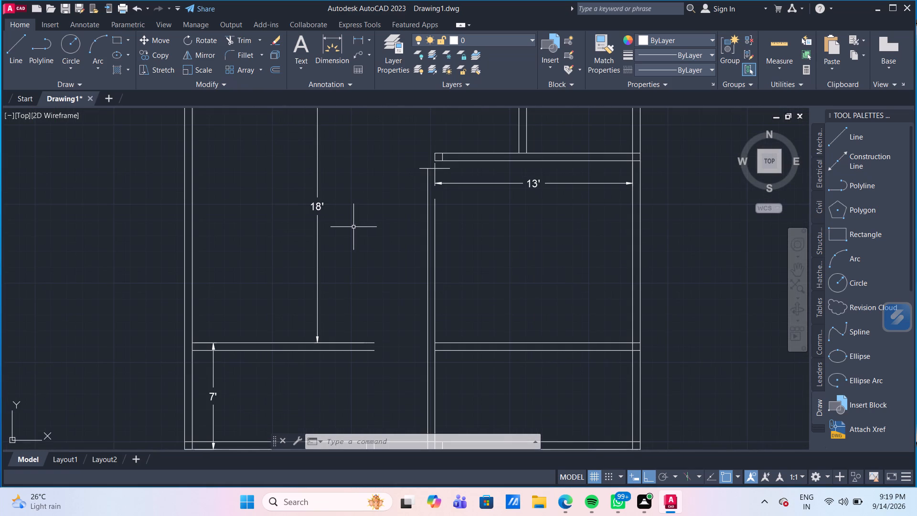
pyautogui.scroll(-2, 353, 227)
pyautogui.scroll(2, 335, 312)
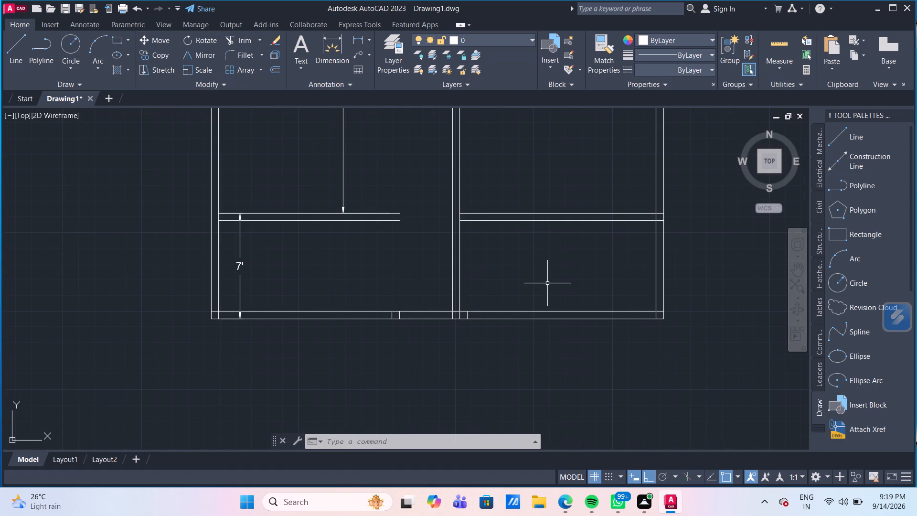
# Trim the lower-right partition's line ends inside the right wall and the overlapping inner wall lines at the plan's bottom-right corner.
pyautogui.scroll(1, 544, 268)
pyautogui.moveTo(544, 268); pyautogui.dragTo(477, 279, button='middle')
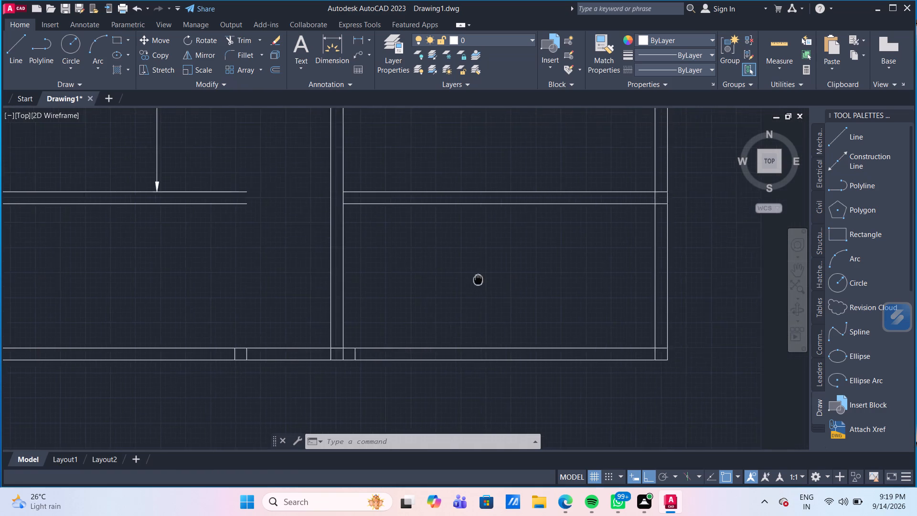
pyautogui.moveTo(477, 279); pyautogui.dragTo(432, 285, button='middle')
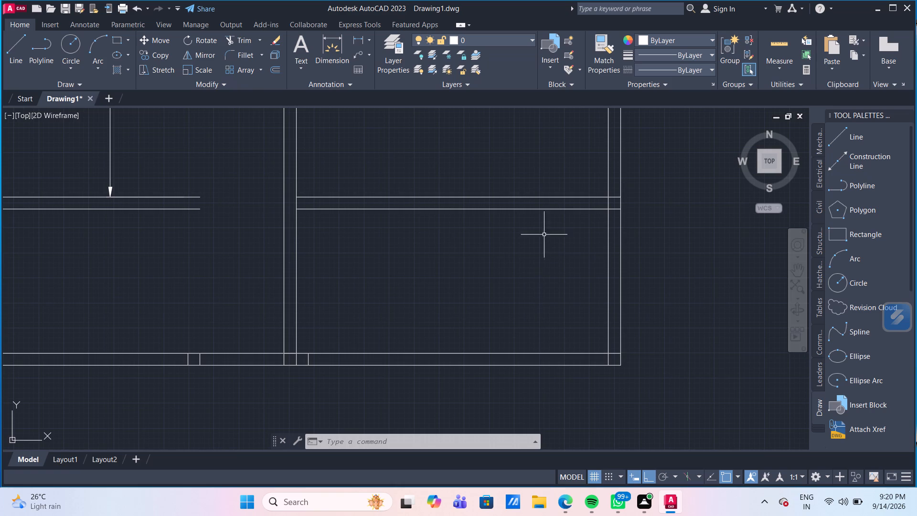
pyautogui.write('TR')
pyautogui.press('Return')
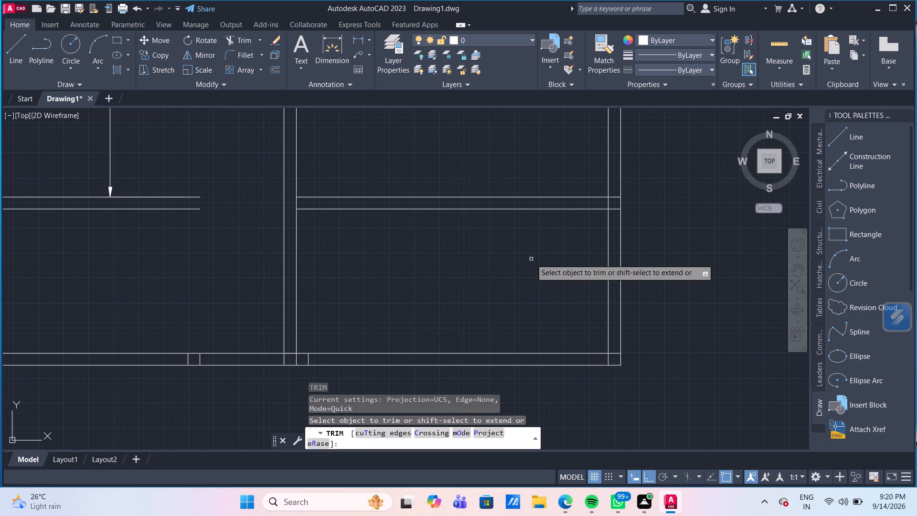
pyautogui.click(606, 203)
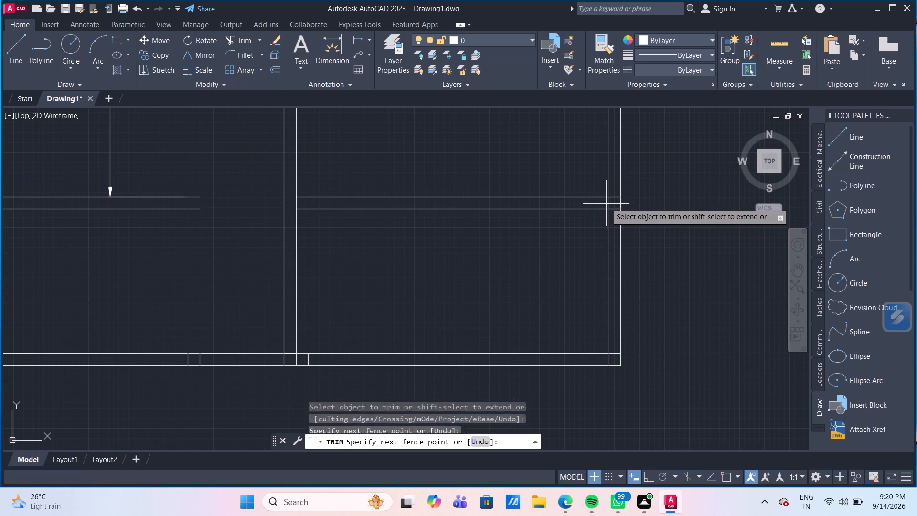
pyautogui.click(612, 204)
pyautogui.click(613, 193)
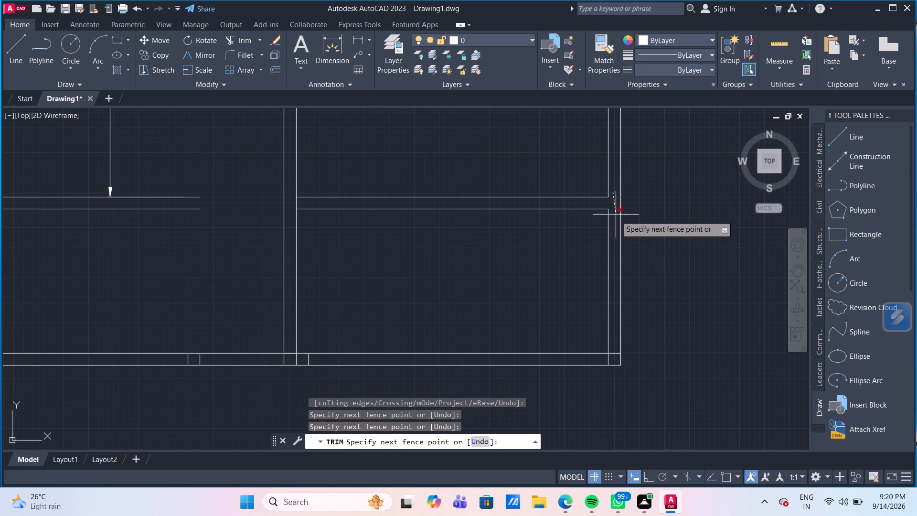
pyautogui.click(612, 358)
pyautogui.click(612, 358)
pyautogui.click(600, 362)
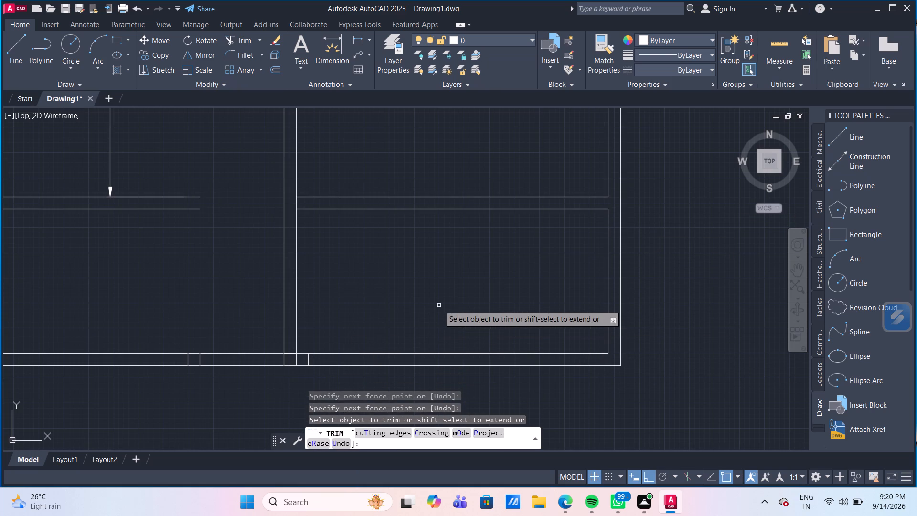
pyautogui.press('Escape')
# Offset the right wall's inner line 3' into the lower-right room.
pyautogui.press('o')
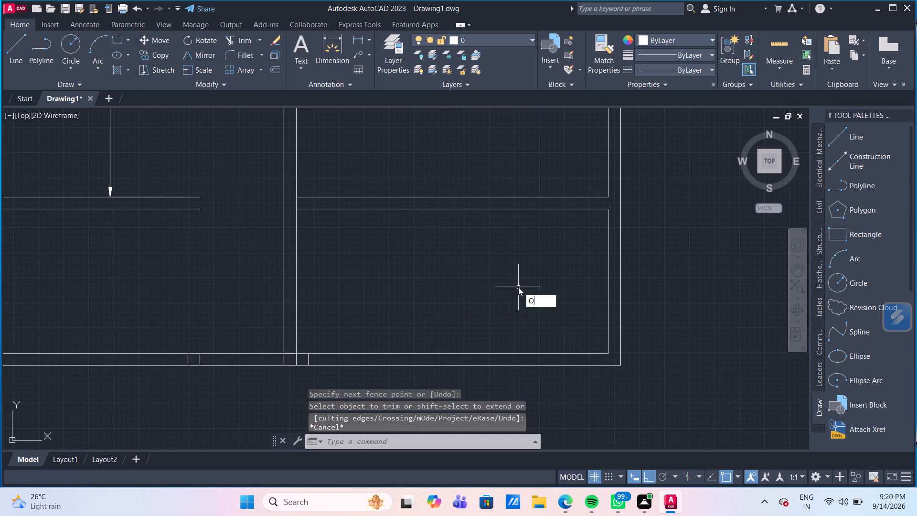
pyautogui.press('Return')
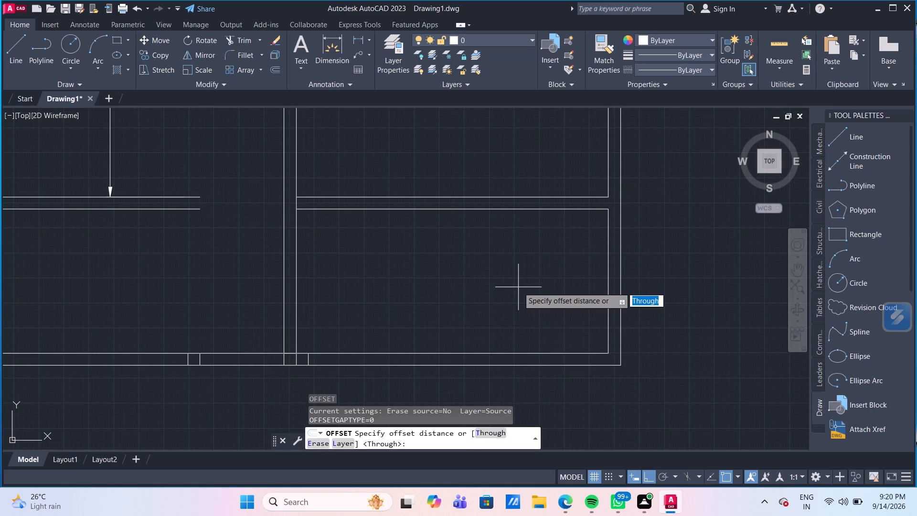
pyautogui.press('Return')
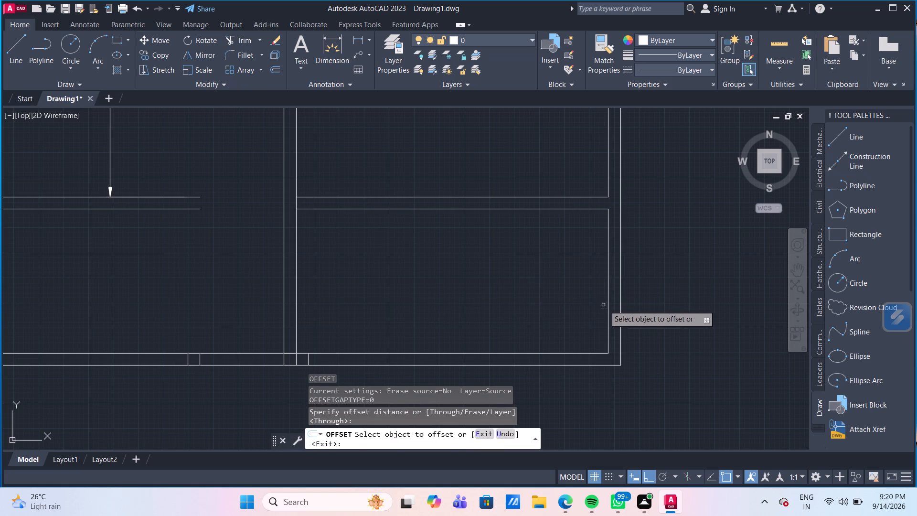
pyautogui.click(608, 306)
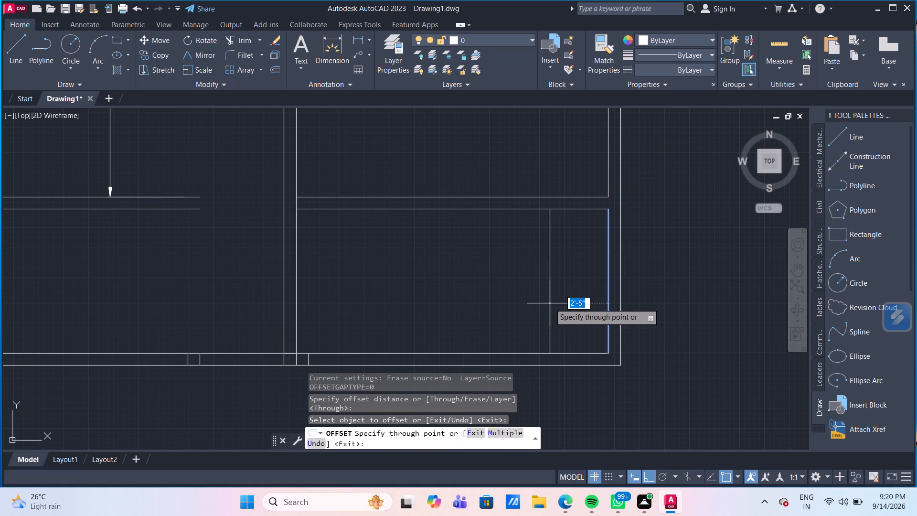
pyautogui.write("3'")
pyautogui.press('Return')
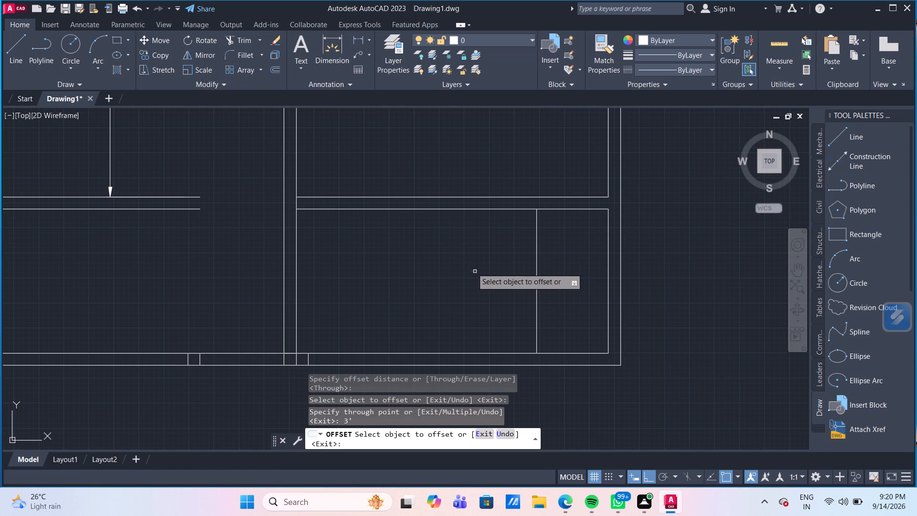
pyautogui.scroll(-1, 423, 258)
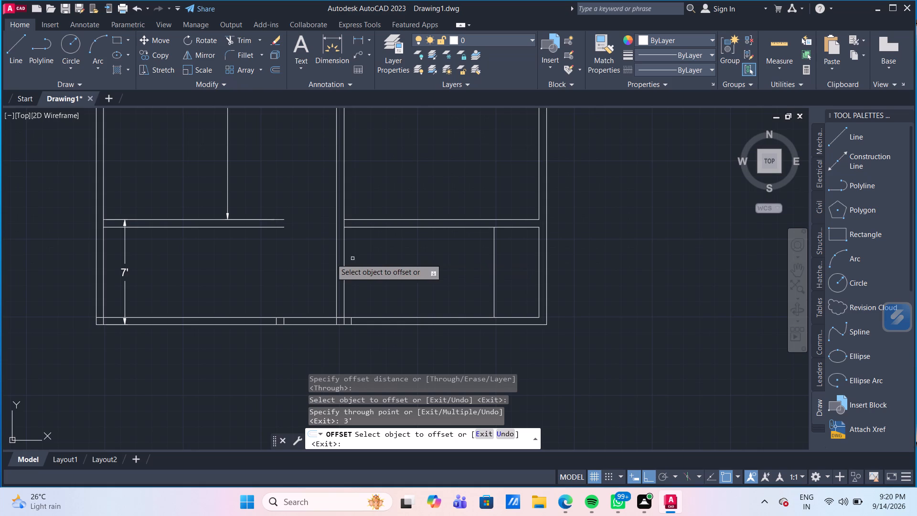
pyautogui.press('Escape')
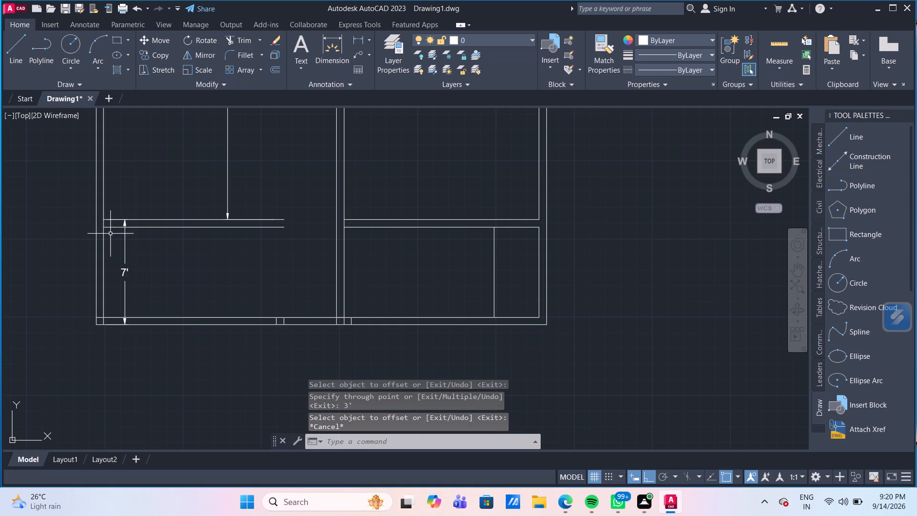
# Trim the left wall's inner line across the lower-left partition and the bottom inner wall line's overlap at the bottom-left corner.
pyautogui.write('TR')
pyautogui.press('Return')
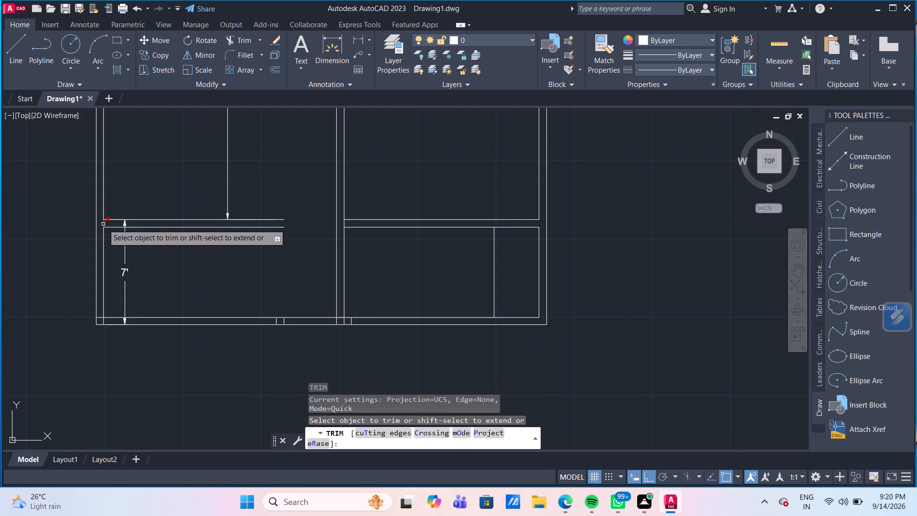
pyautogui.click(103, 224)
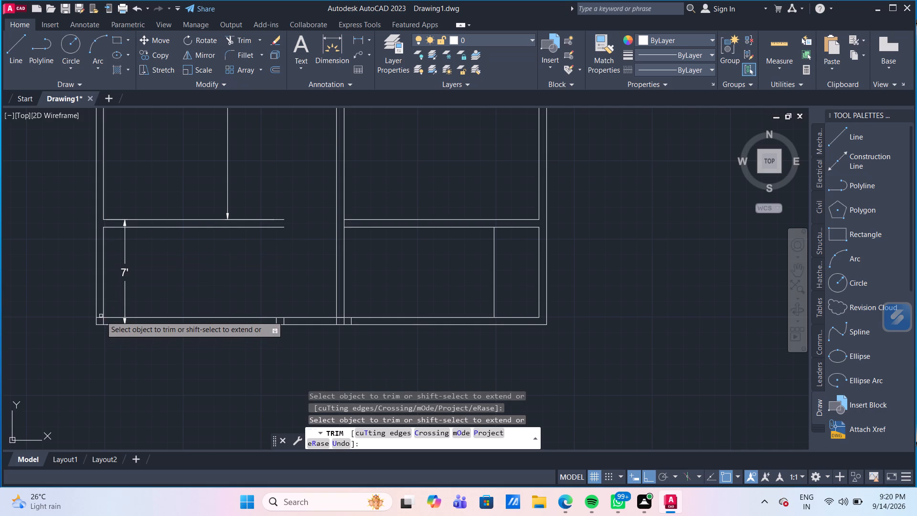
pyautogui.click(100, 317)
pyautogui.click(103, 322)
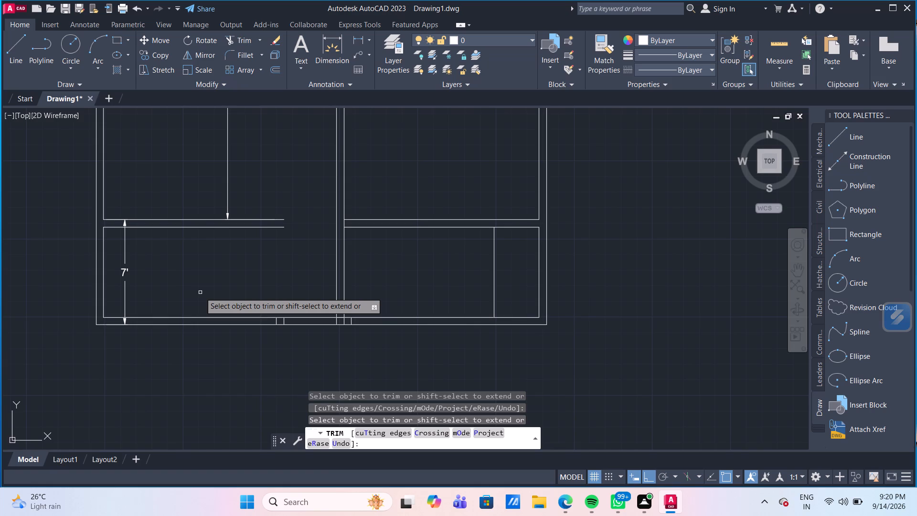
pyautogui.hotkey('ctrl', 'z')
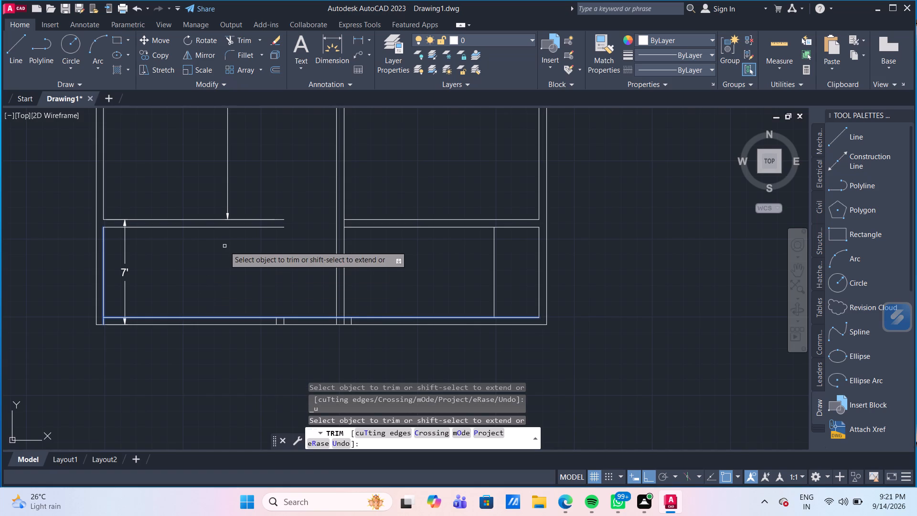
pyautogui.press('Escape')
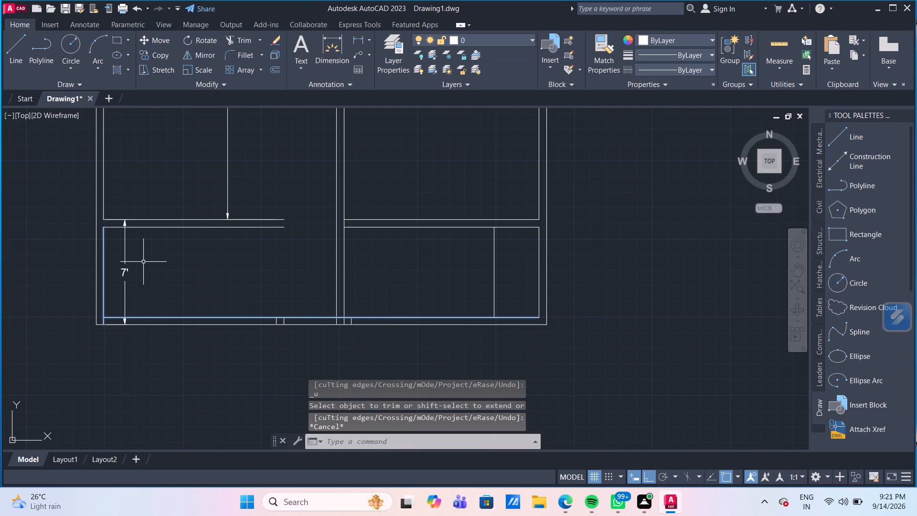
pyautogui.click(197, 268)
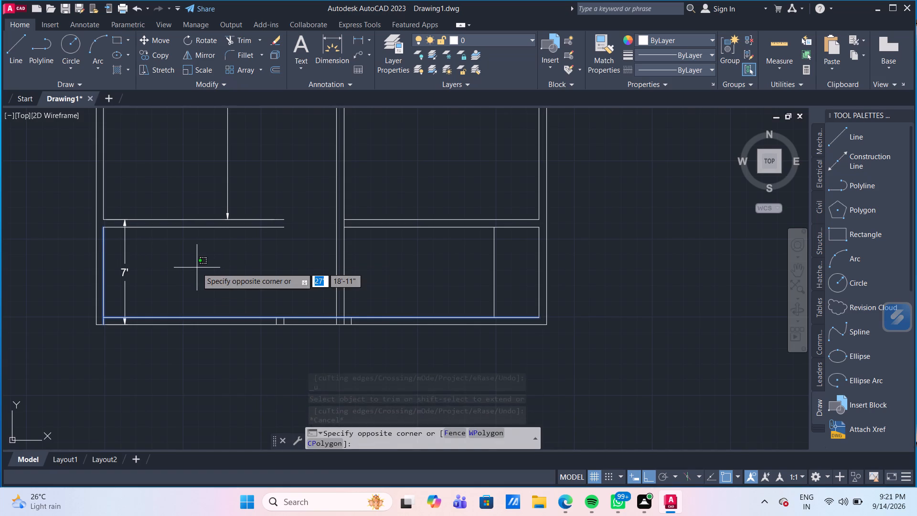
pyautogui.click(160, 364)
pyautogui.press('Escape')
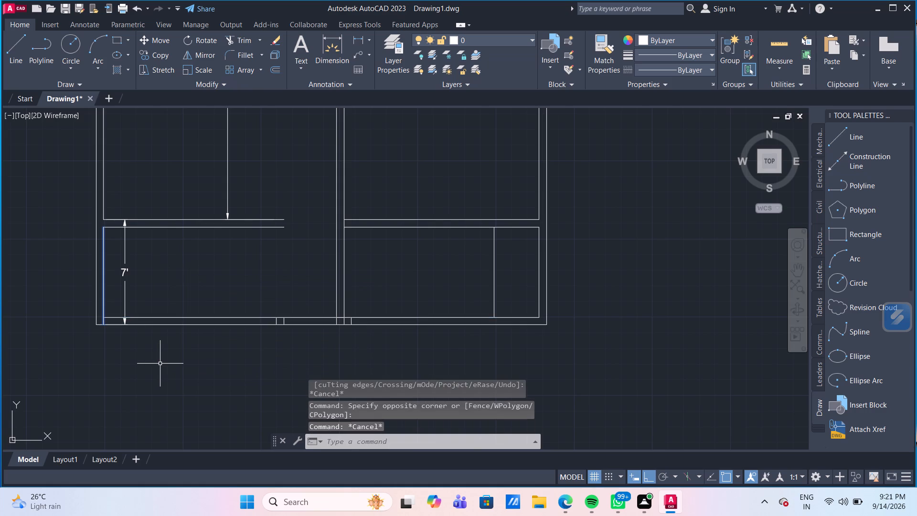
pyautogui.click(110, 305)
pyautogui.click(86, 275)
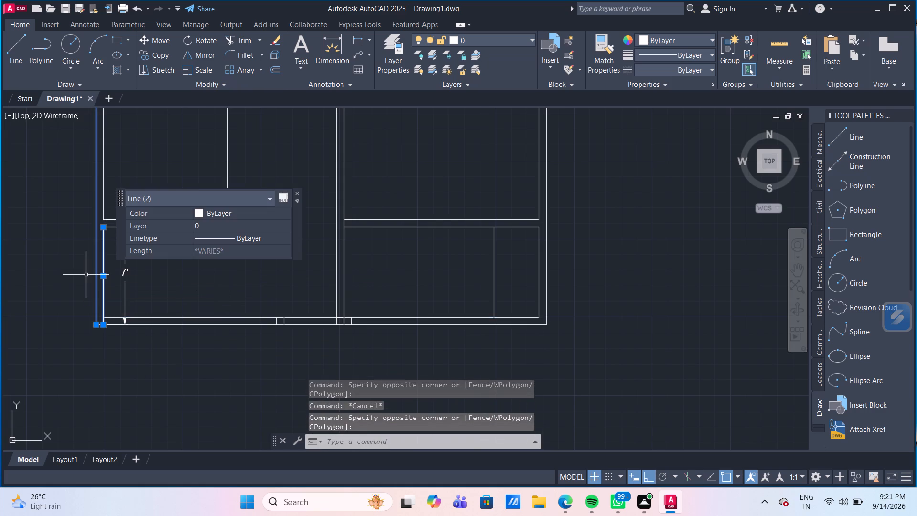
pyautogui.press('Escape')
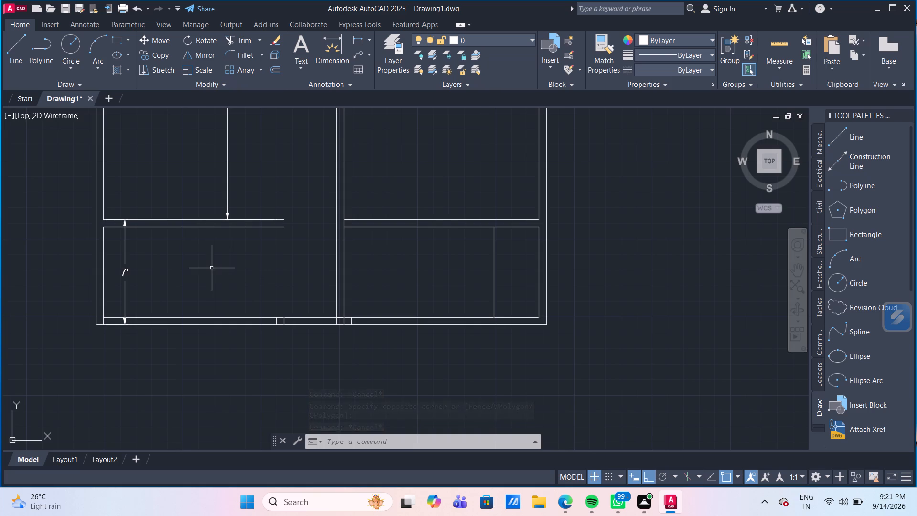
# Extend the lower line of the lower-left partition to the outer line of the left wall.
pyautogui.write('EX')
pyautogui.press('Return')
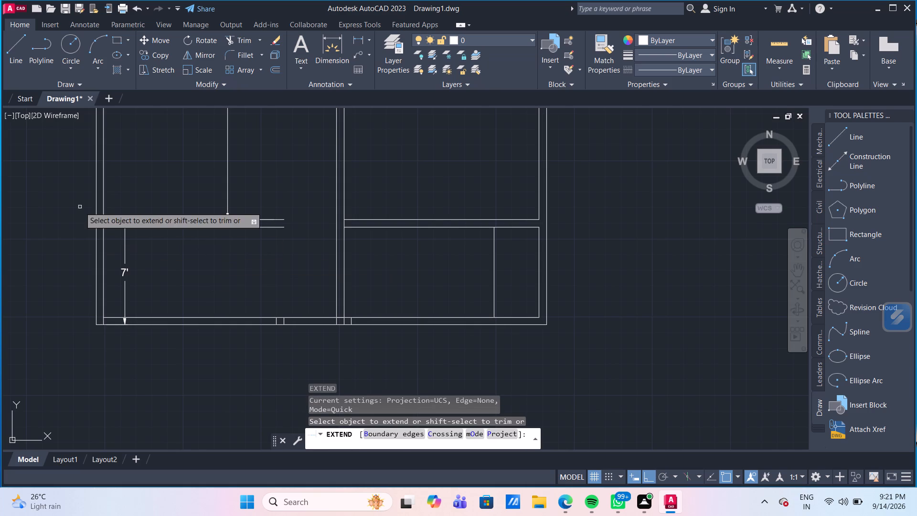
pyautogui.click(111, 226)
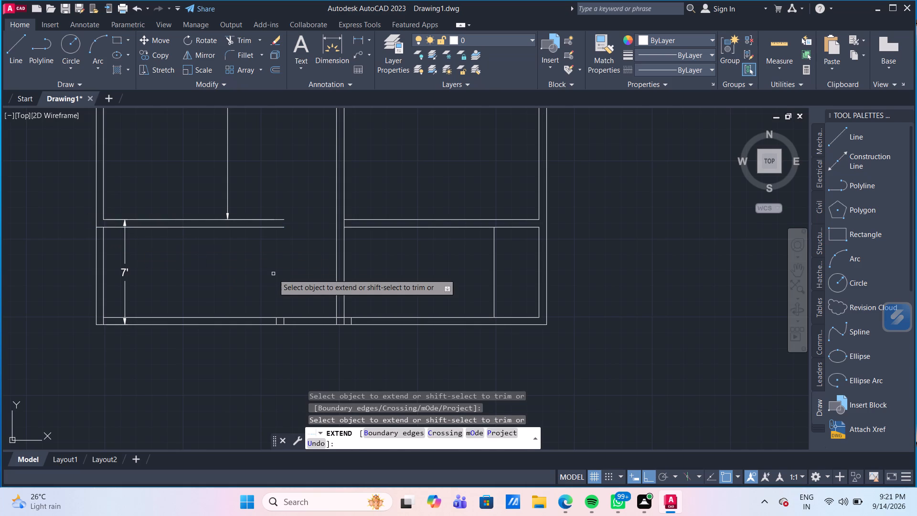
pyautogui.press('Escape')
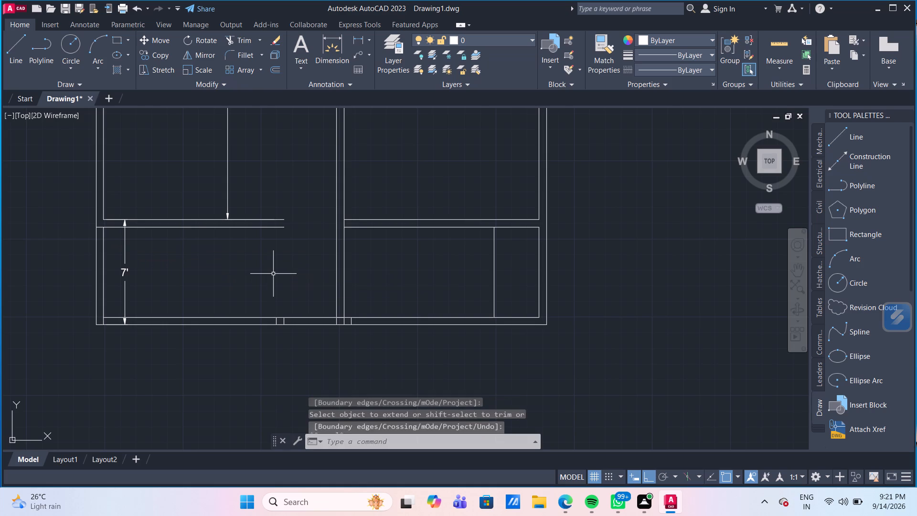
# Delete the left wall's inner line below the lower-left partition.
pyautogui.click(103, 266)
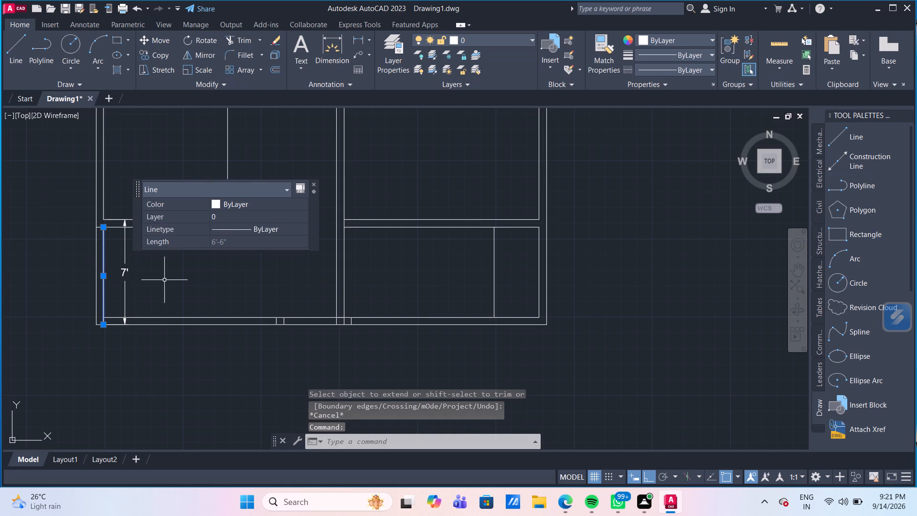
pyautogui.press('Delete')
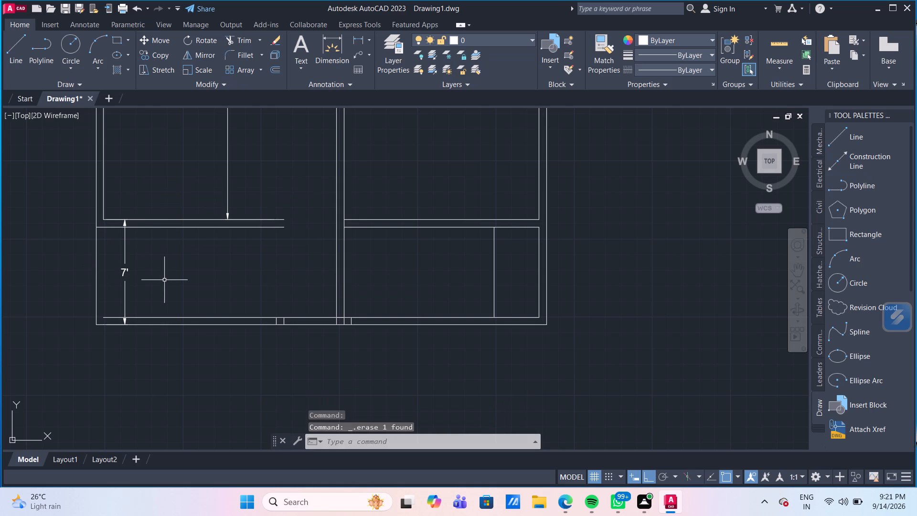
# Stretch the left end of the bottom wall's inner line back to the left line of the central vertical partition.
pyautogui.click(211, 319)
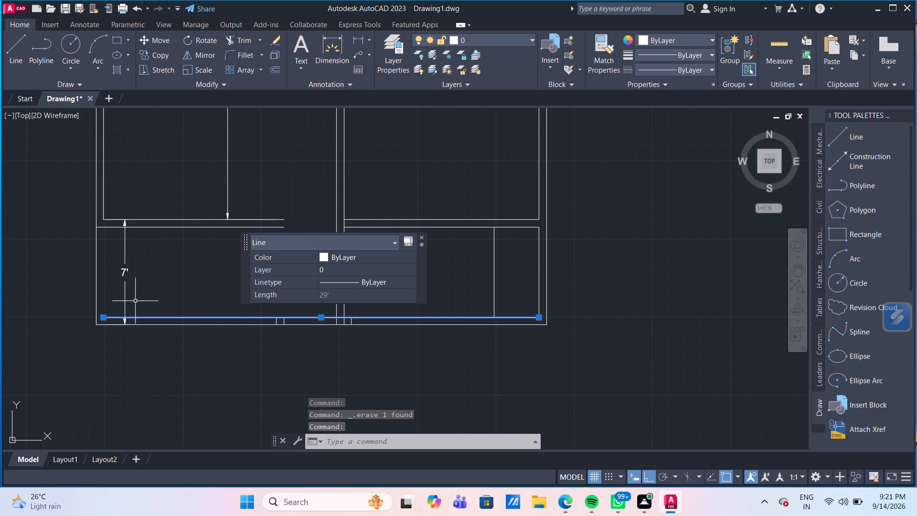
pyautogui.click(105, 320)
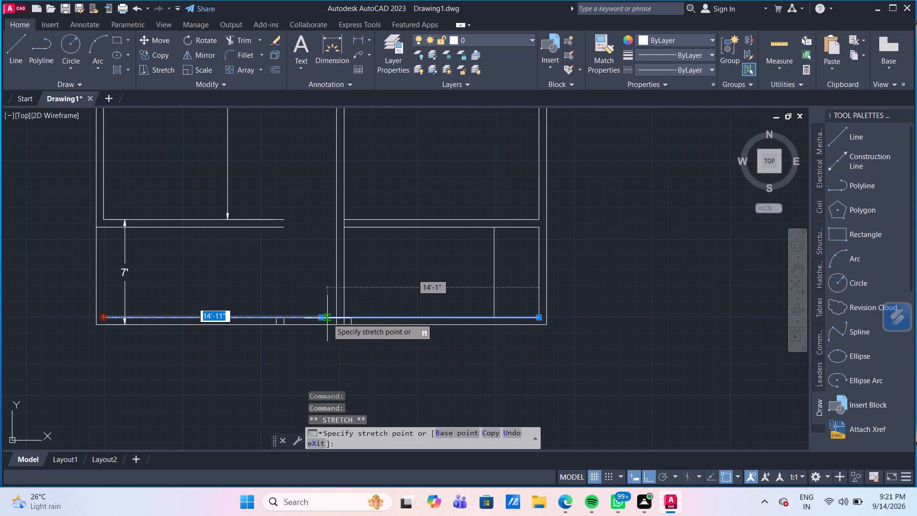
pyautogui.scroll(2, 327, 318)
pyautogui.click(344, 317)
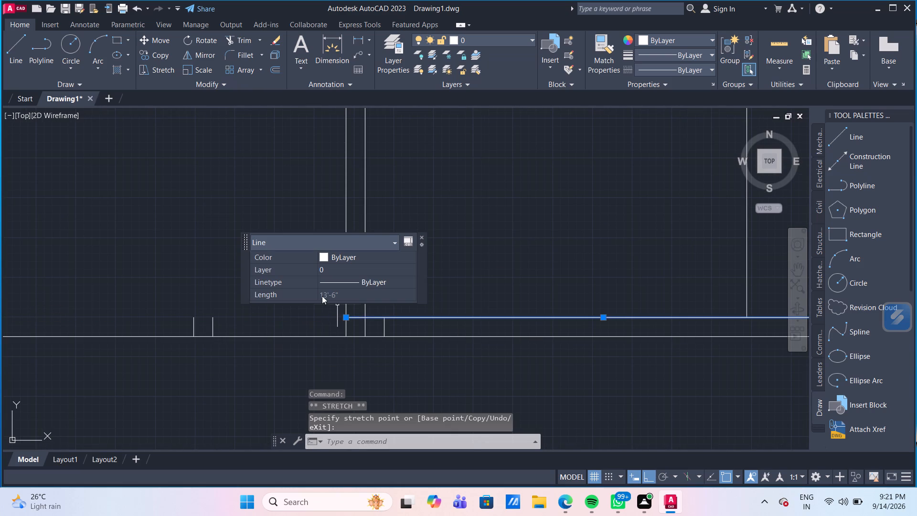
pyautogui.press('Escape')
# Delete the two short vertical lines in the bottom wall to the left of the central vertical partition.
pyautogui.scroll(-1, 233, 311)
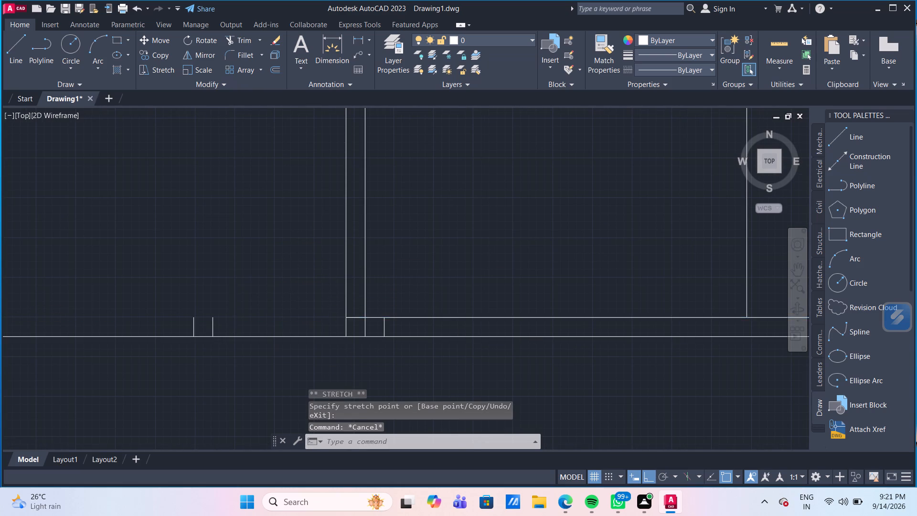
pyautogui.scroll(-1, 233, 311)
pyautogui.click(233, 316)
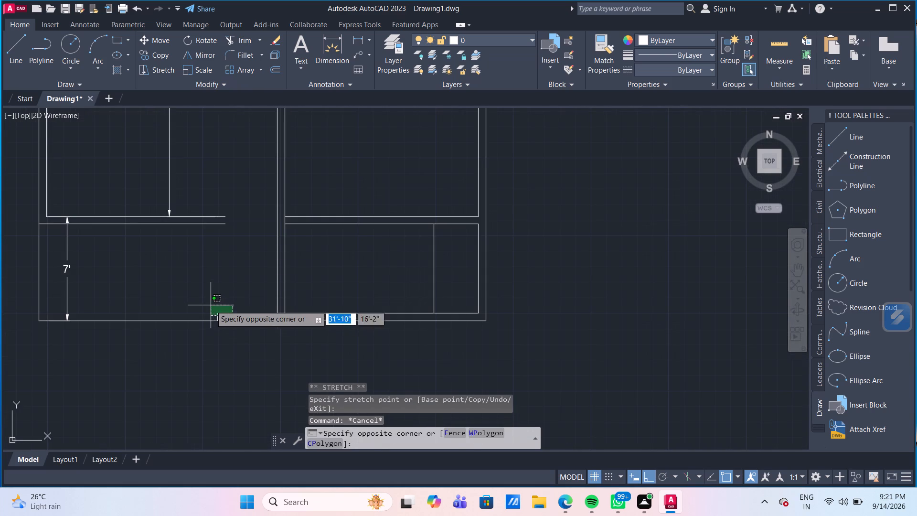
pyautogui.click(211, 305)
pyautogui.press('Delete')
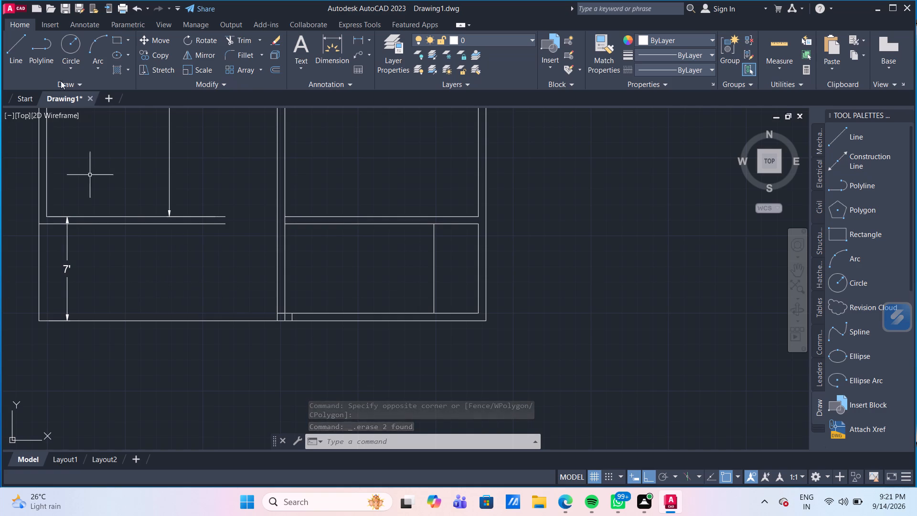
# Draw a 6'-6" vertical line over the outer left wall, from the lower-left partition's lower line to the plan's bottom-left corner.
pyautogui.click(14, 44)
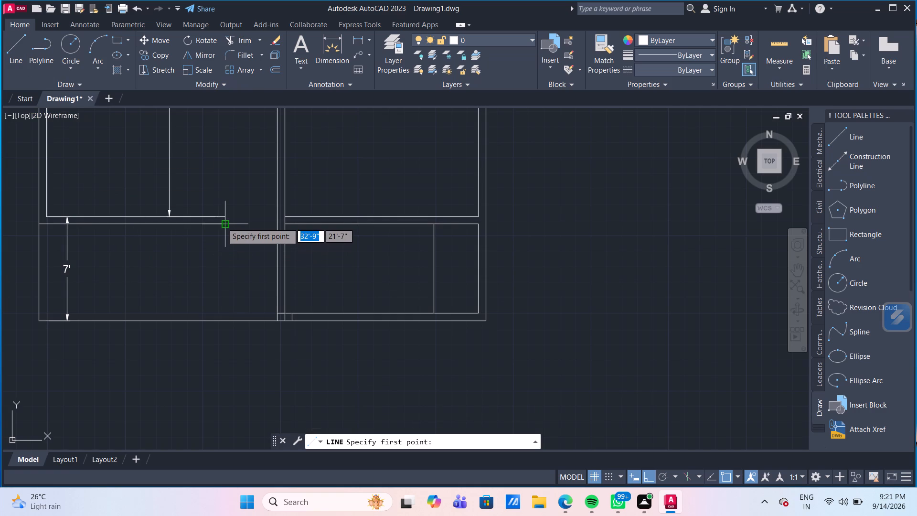
pyautogui.click(37, 226)
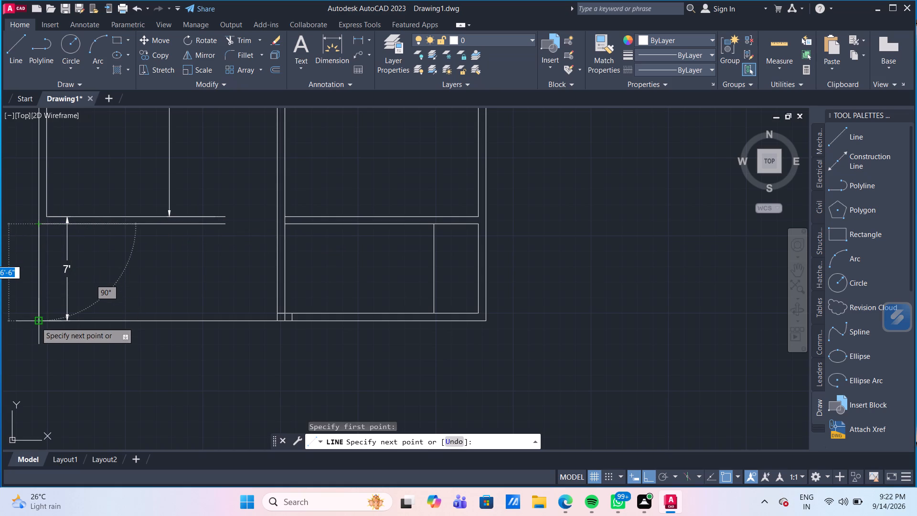
pyautogui.click(36, 322)
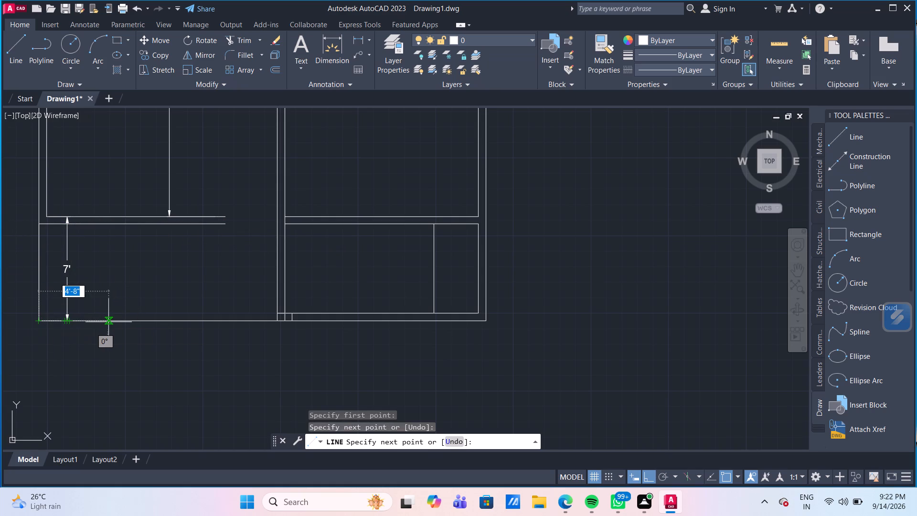
pyautogui.press('Return')
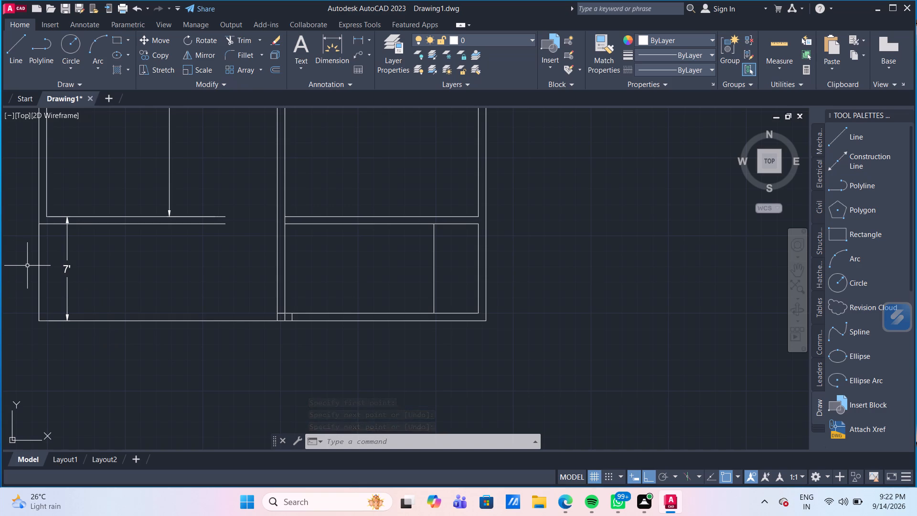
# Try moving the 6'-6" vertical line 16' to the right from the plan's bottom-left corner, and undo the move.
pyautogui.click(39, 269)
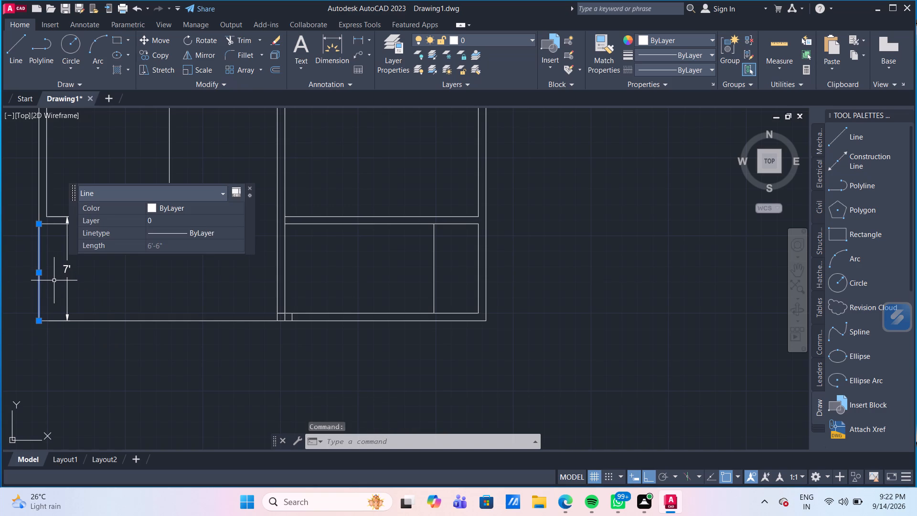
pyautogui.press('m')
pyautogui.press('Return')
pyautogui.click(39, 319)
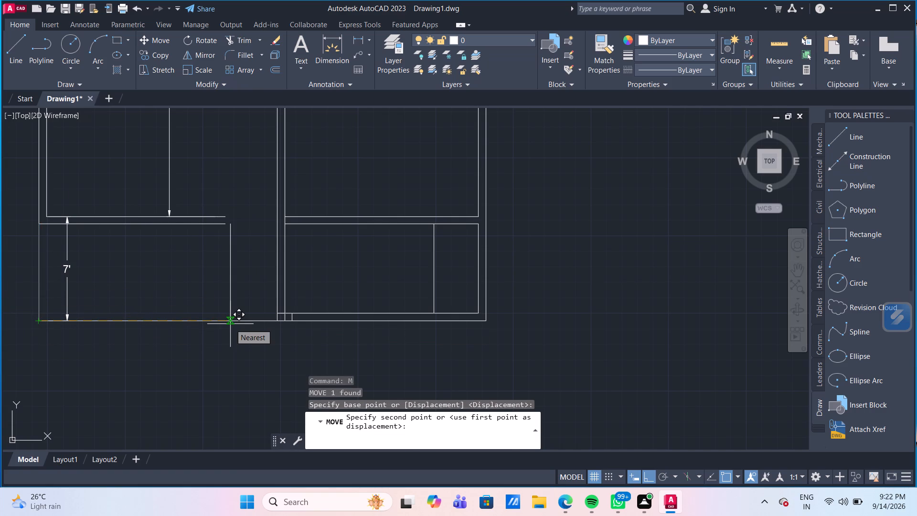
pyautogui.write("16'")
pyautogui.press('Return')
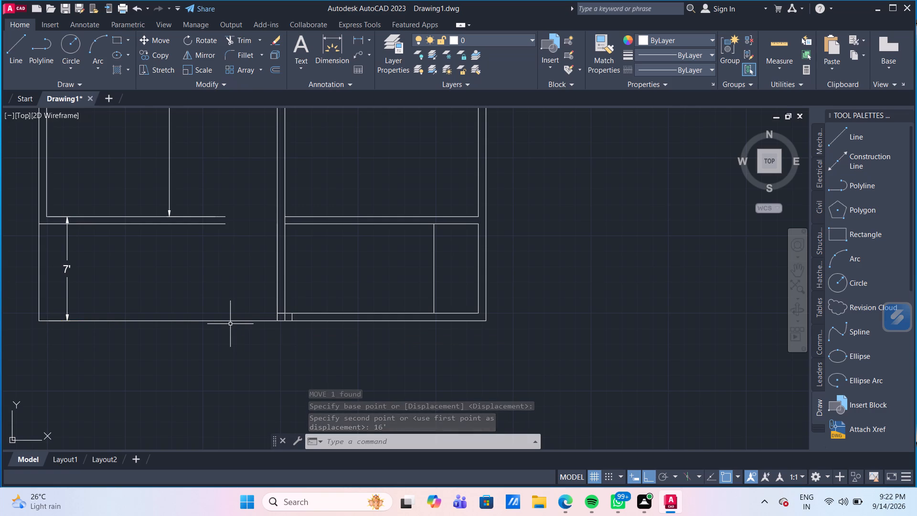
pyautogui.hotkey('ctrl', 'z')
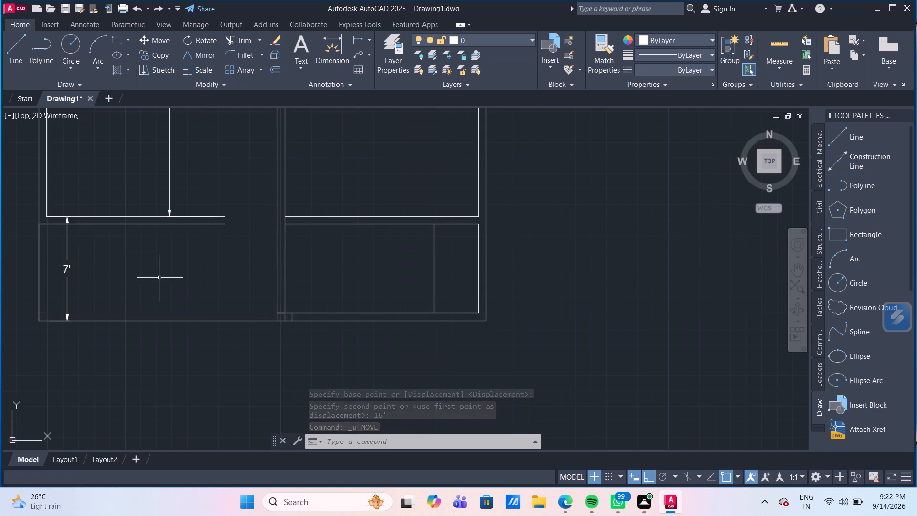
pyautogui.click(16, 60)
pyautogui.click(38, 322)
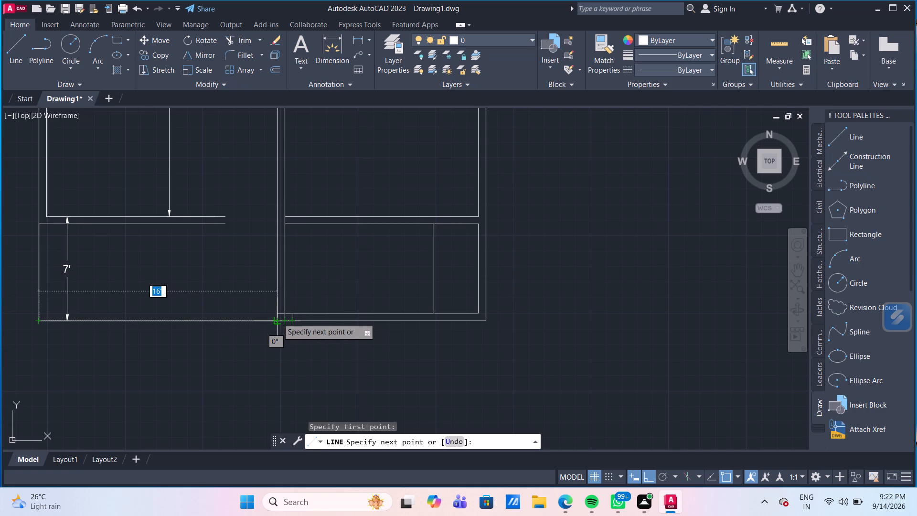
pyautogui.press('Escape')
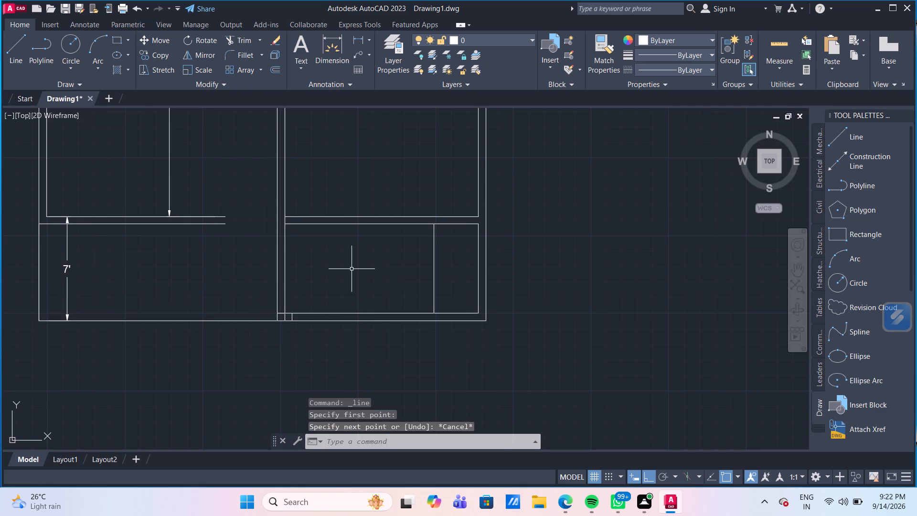
# Trim away the central partition's right line below the lower-right room's upper wall, and the two short vertical lines in the bottom wall.
pyautogui.scroll(-1, 323, 261)
pyautogui.scroll(1, 323, 261)
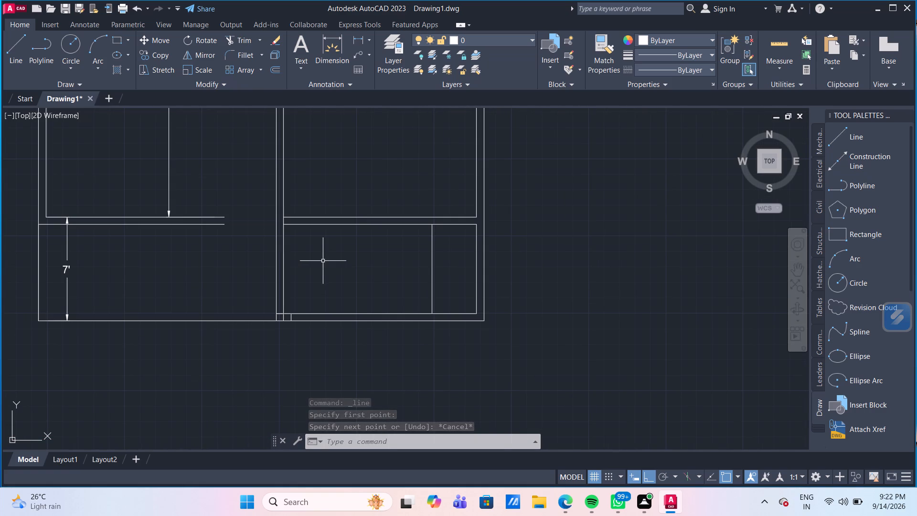
pyautogui.write('TR')
pyautogui.press('Return')
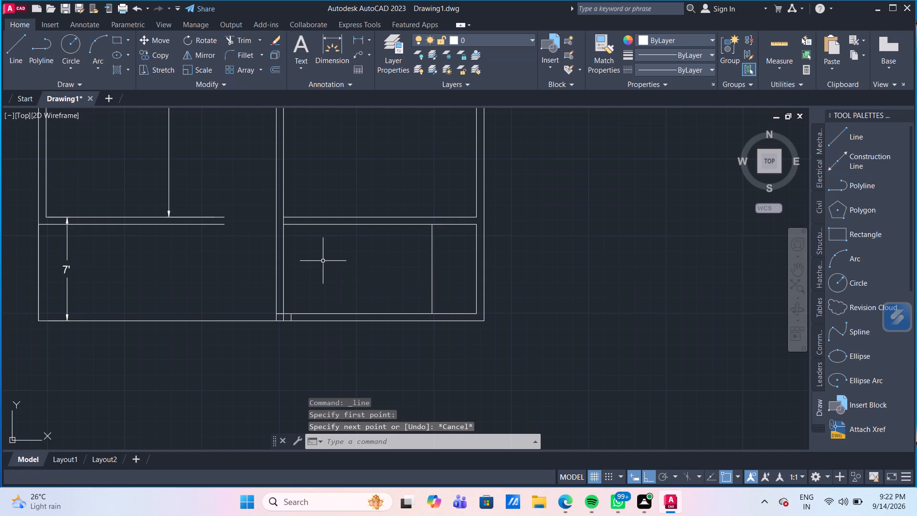
pyautogui.click(282, 242)
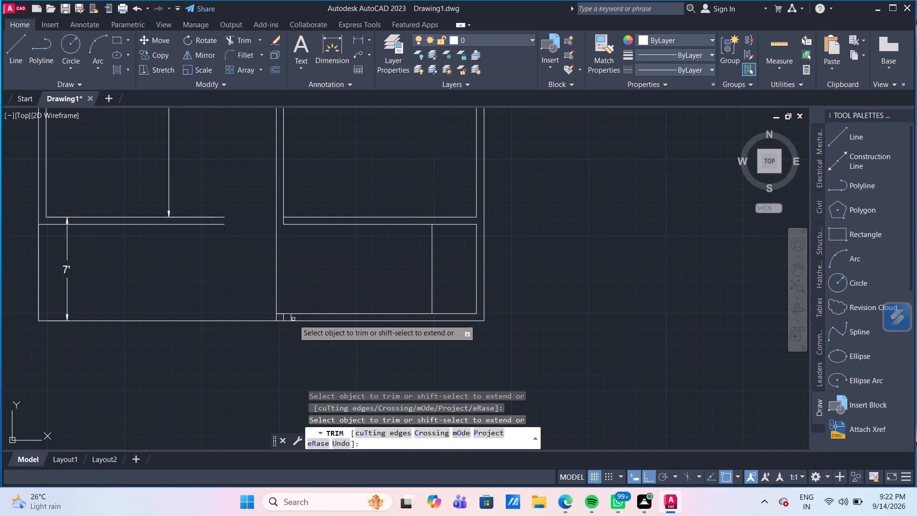
pyautogui.scroll(1, 293, 319)
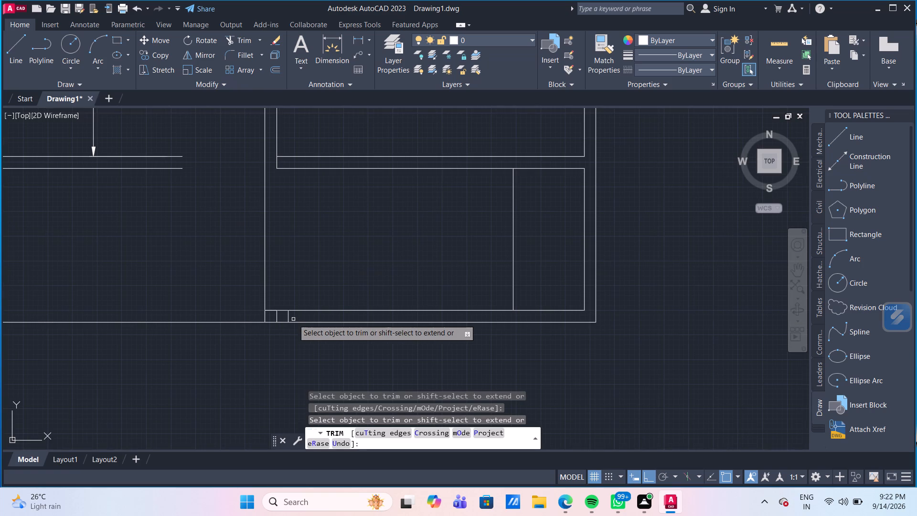
pyautogui.click(287, 317)
pyautogui.click(277, 314)
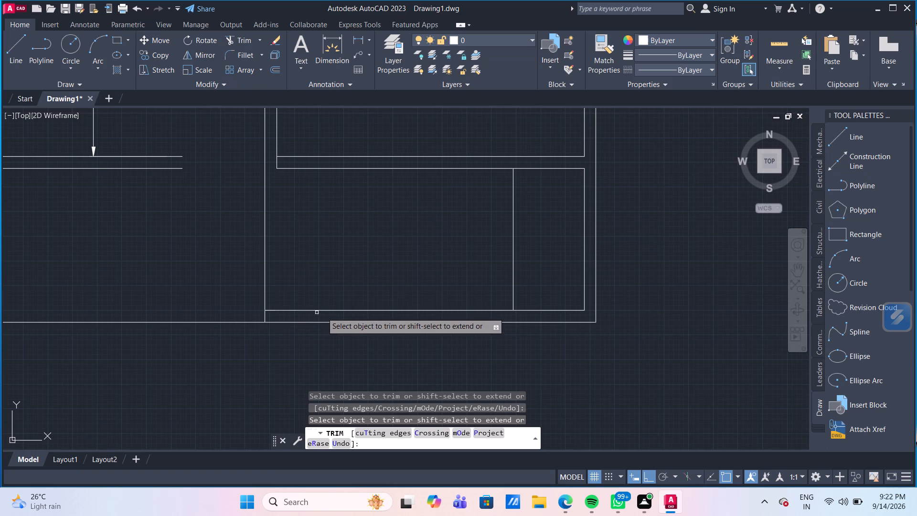
pyautogui.scroll(-1, 446, 247)
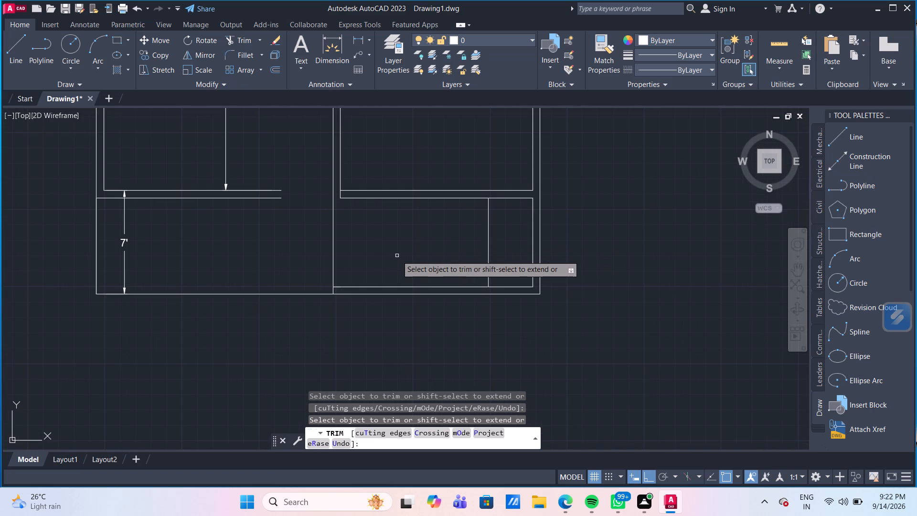
pyautogui.press('Escape')
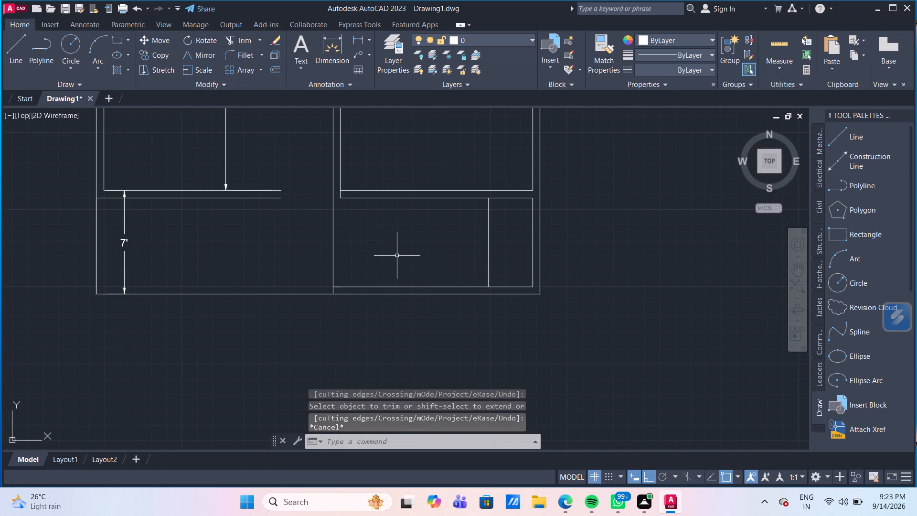
# Measure the lower-right room's clear distances around its inner vertical line.
pyautogui.click(784, 35)
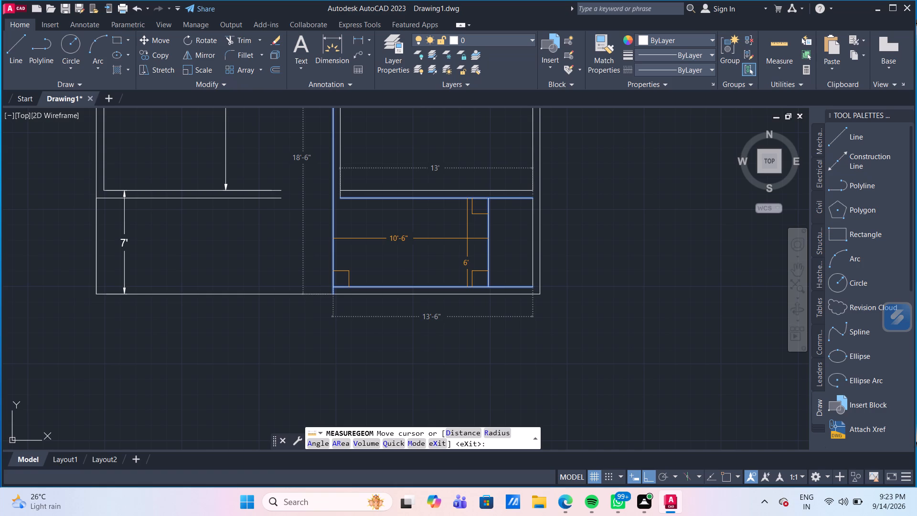
pyautogui.press('Escape')
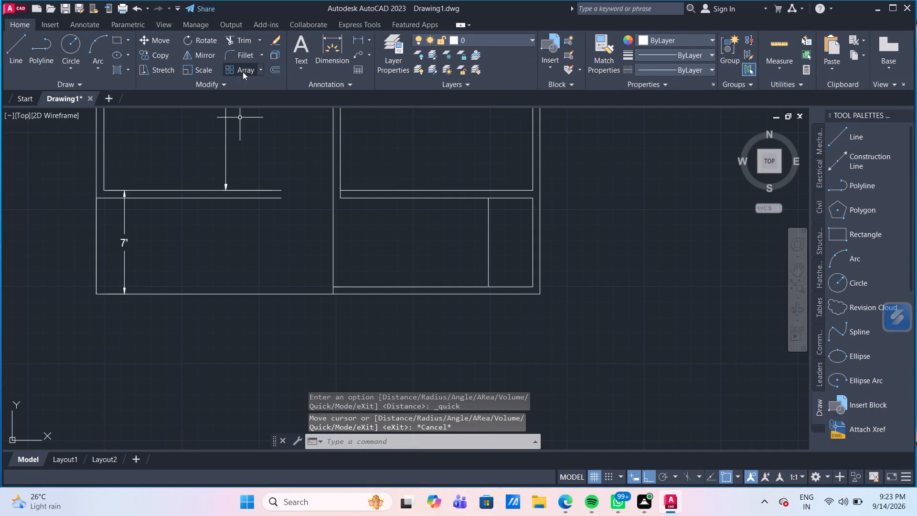
# Create a path array of the lower-right room's inner vertical line along the bottom wall's inner line, spaced 1' apart.
pyautogui.click(261, 74)
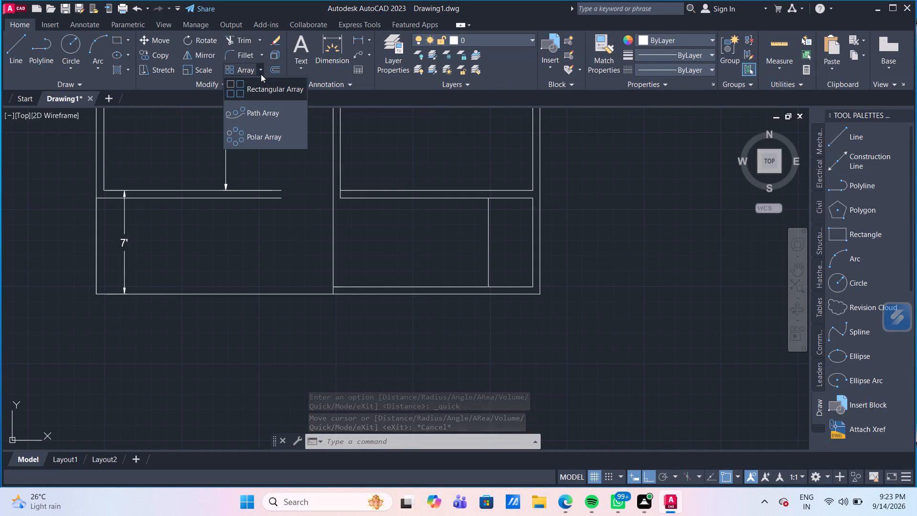
pyautogui.click(265, 111)
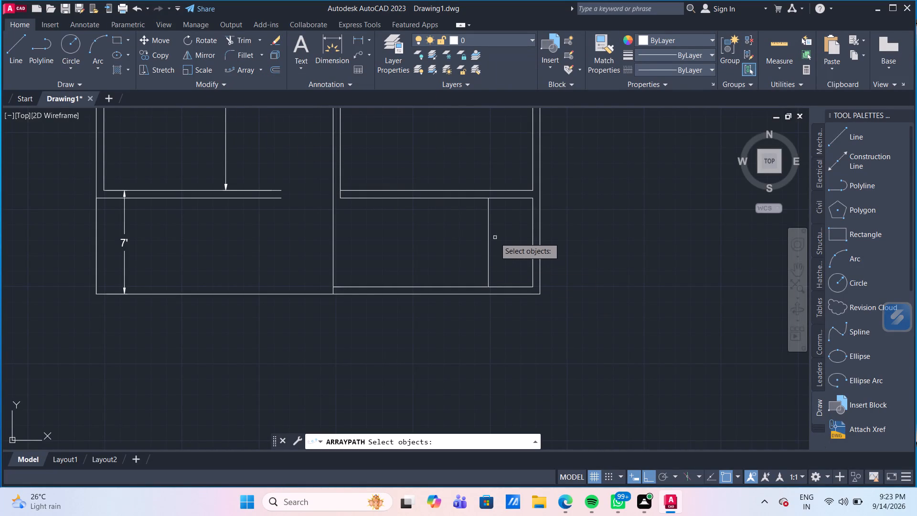
pyautogui.click(488, 237)
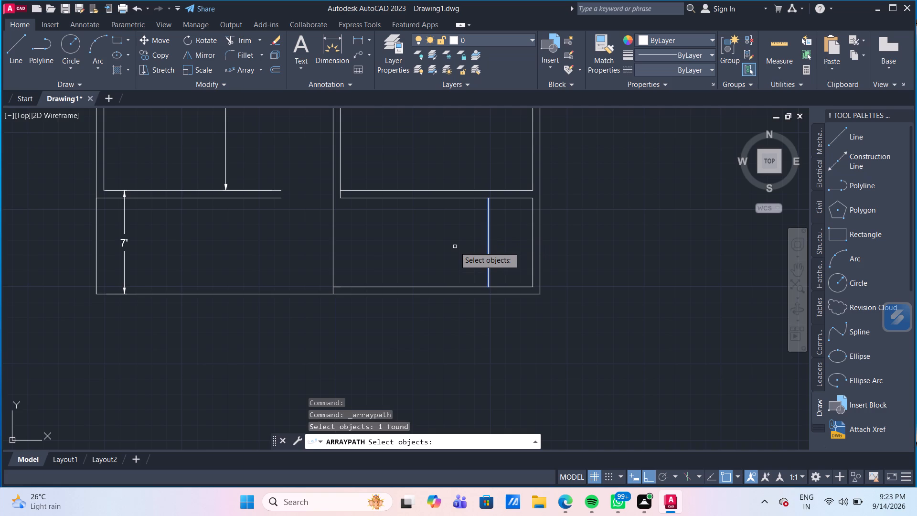
pyautogui.press('Return')
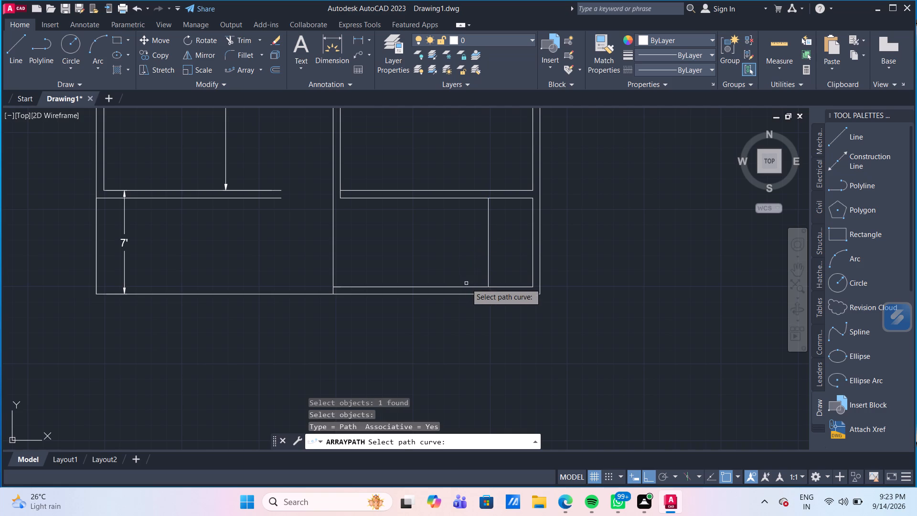
pyautogui.click(468, 287)
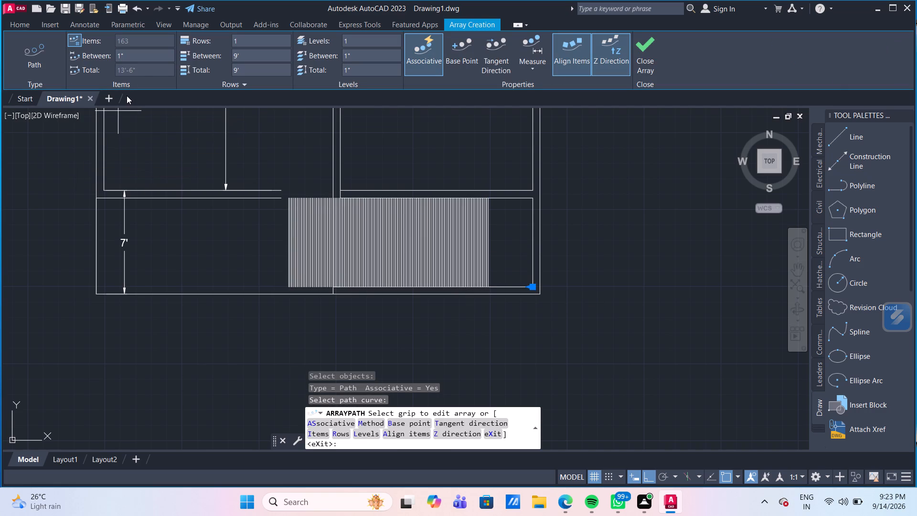
pyautogui.click(140, 67)
pyautogui.click(141, 54)
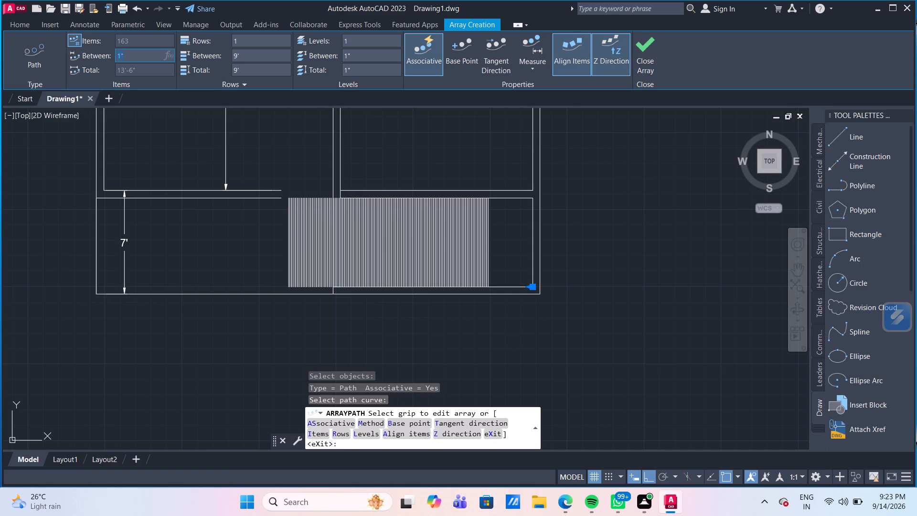
pyautogui.write("1'")
pyautogui.press('Return')
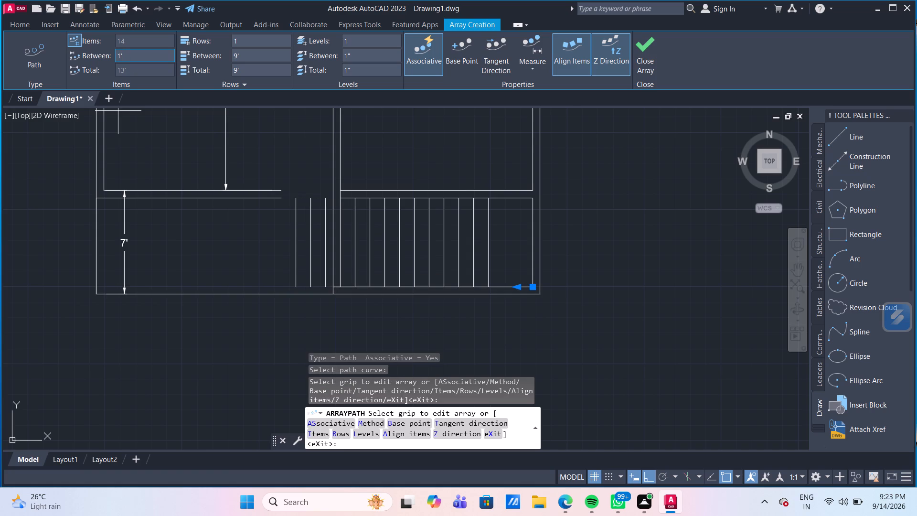
pyautogui.click(144, 70)
pyautogui.doubleClick(144, 70)
pyautogui.click(76, 70)
pyautogui.click(266, 56)
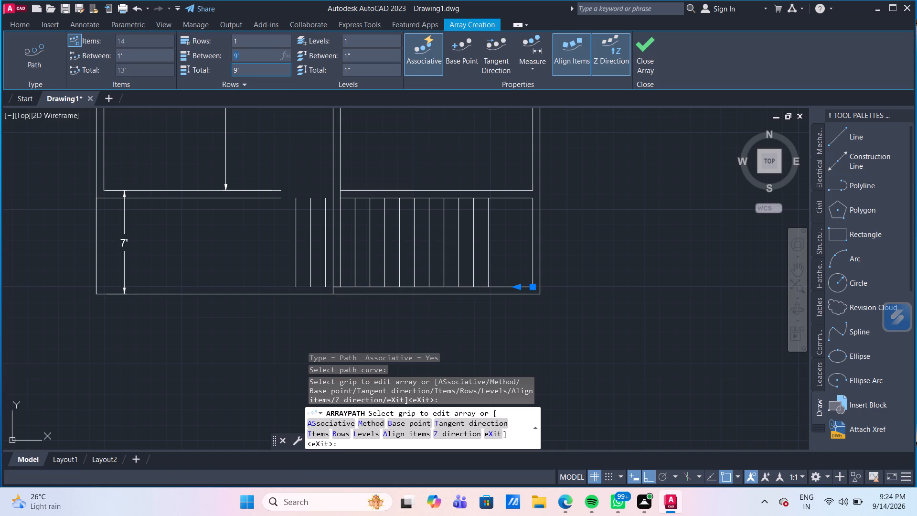
pyautogui.click(265, 68)
pyautogui.press('Escape')
pyautogui.click(310, 212)
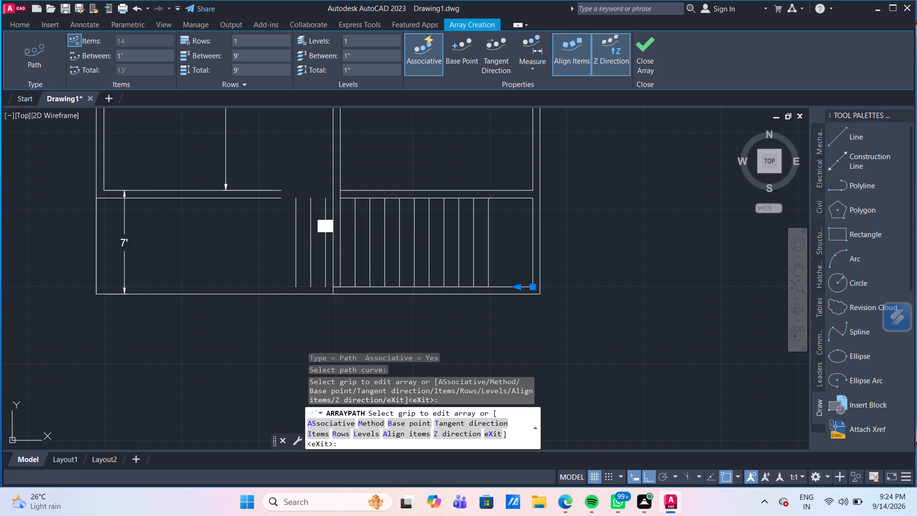
pyautogui.press('Escape')
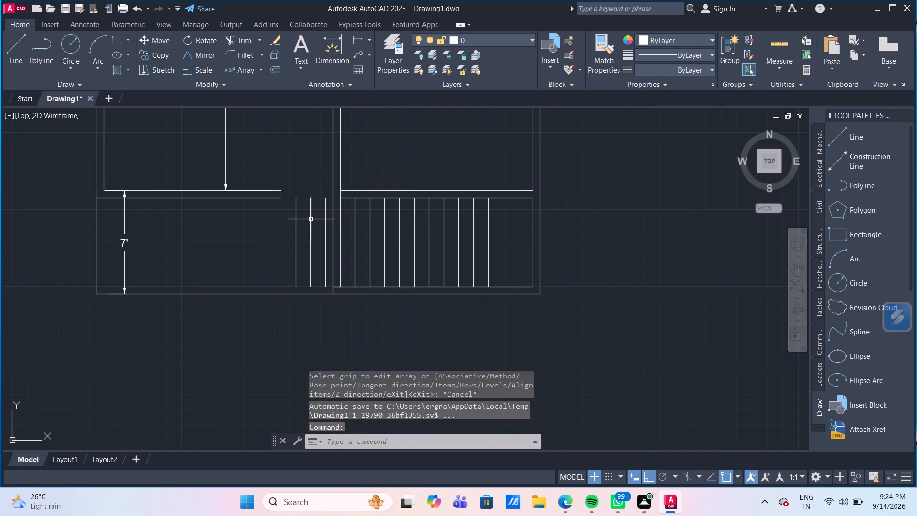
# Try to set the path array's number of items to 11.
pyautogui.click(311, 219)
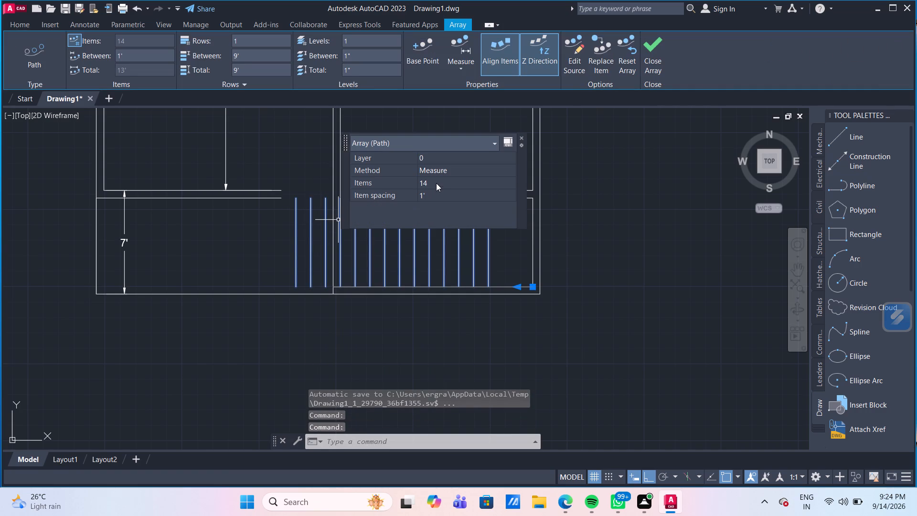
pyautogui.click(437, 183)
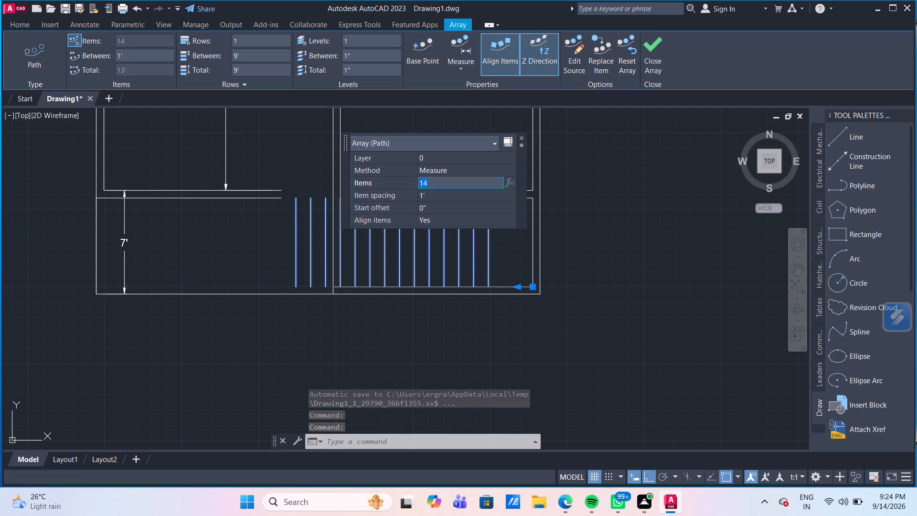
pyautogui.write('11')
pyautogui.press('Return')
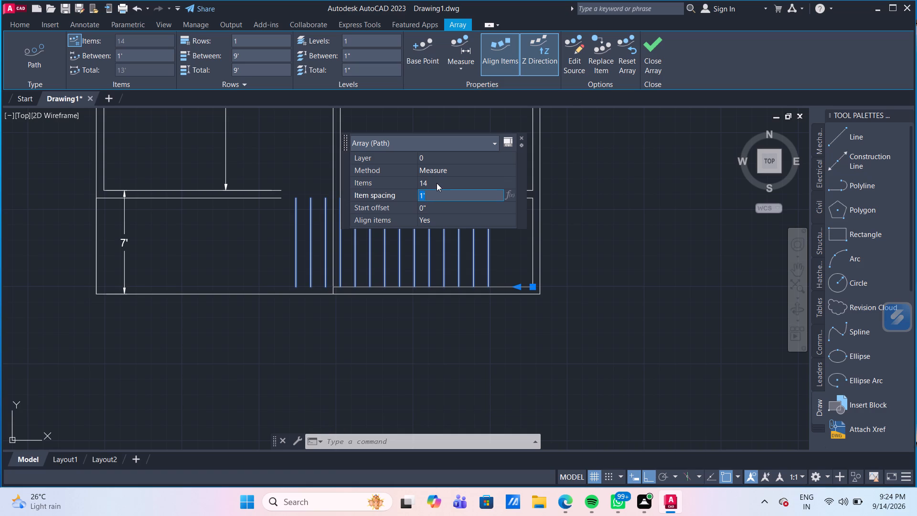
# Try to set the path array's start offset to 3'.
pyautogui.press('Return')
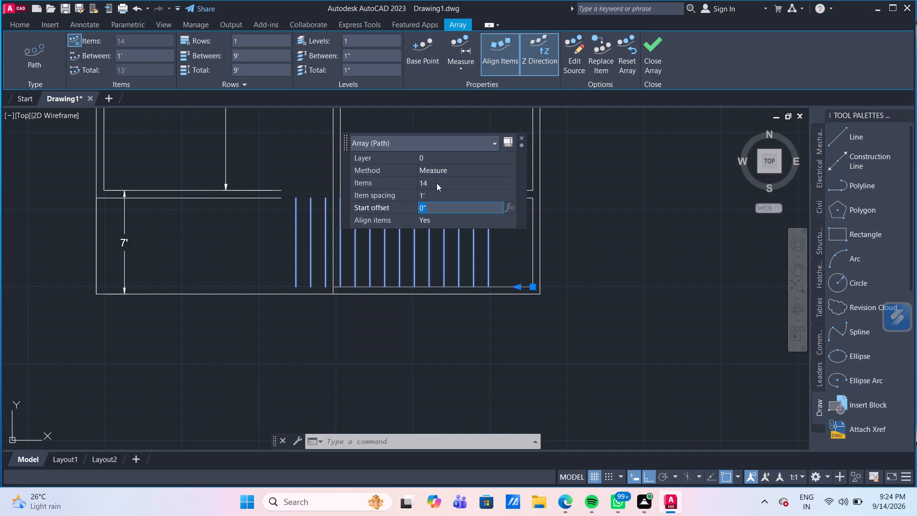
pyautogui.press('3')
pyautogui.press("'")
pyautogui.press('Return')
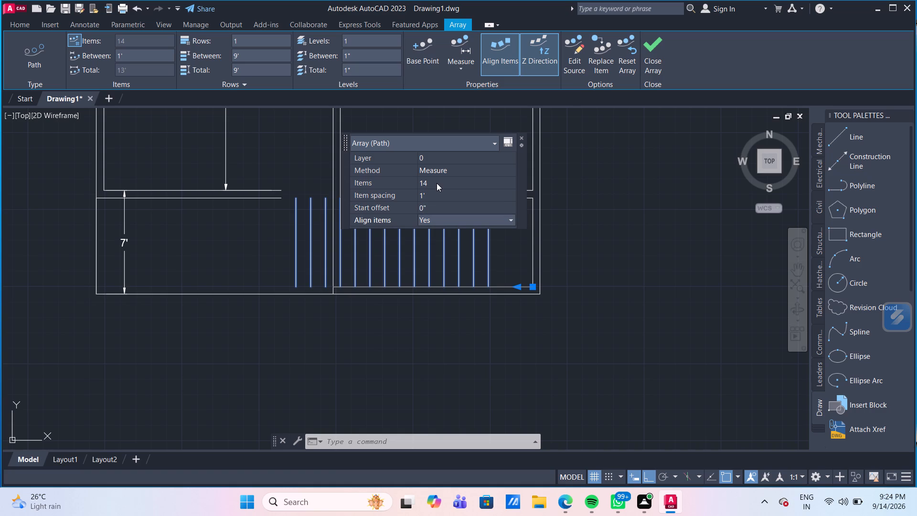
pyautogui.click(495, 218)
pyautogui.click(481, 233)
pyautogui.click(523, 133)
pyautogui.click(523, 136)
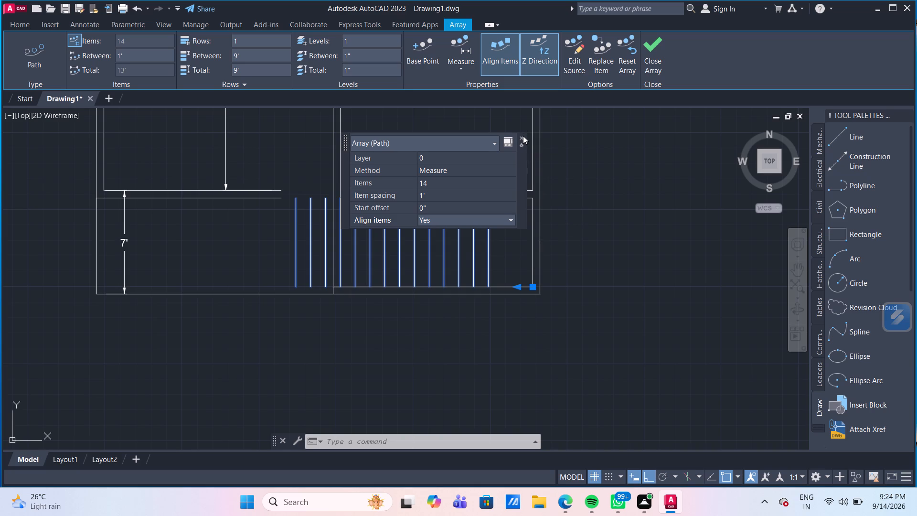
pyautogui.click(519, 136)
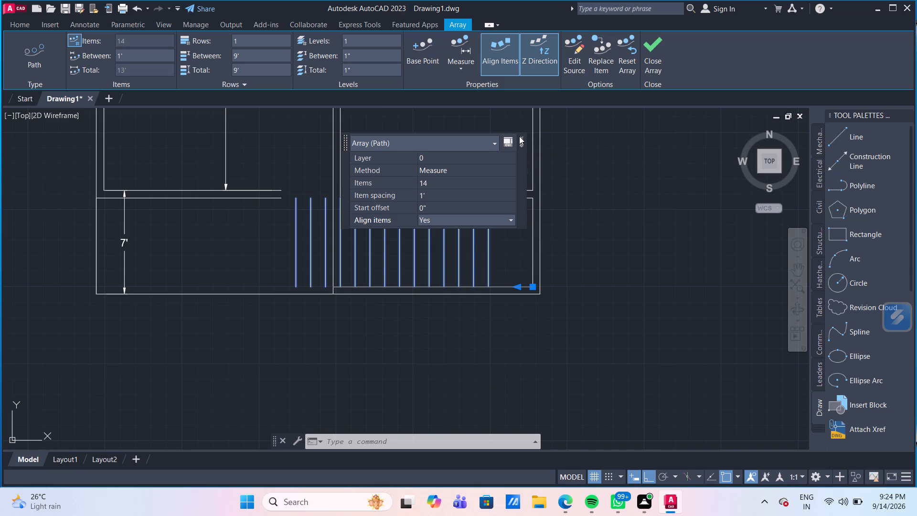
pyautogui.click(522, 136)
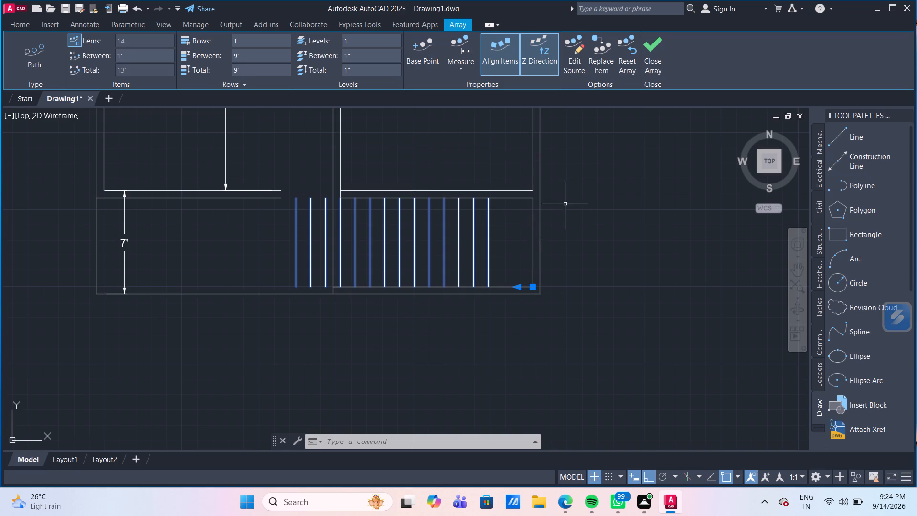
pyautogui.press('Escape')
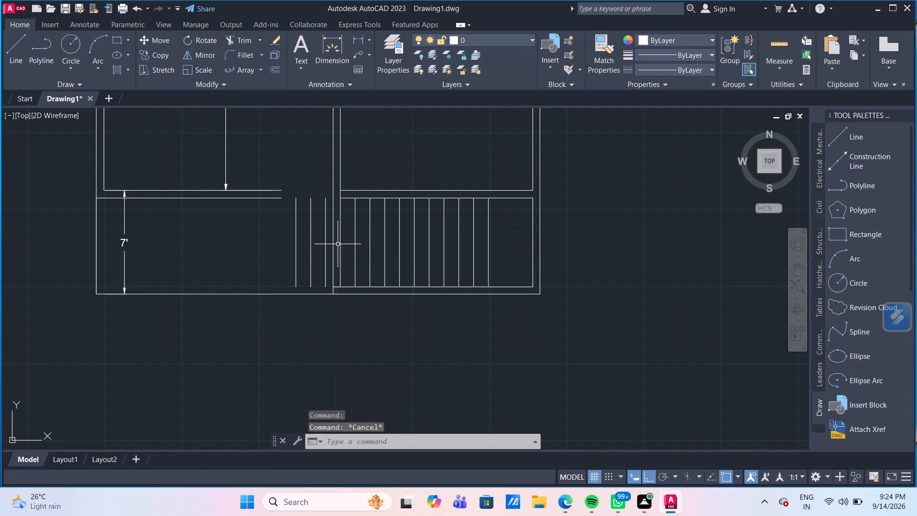
# Delete the path array of vertical lines in the lower-right room.
pyautogui.click(325, 240)
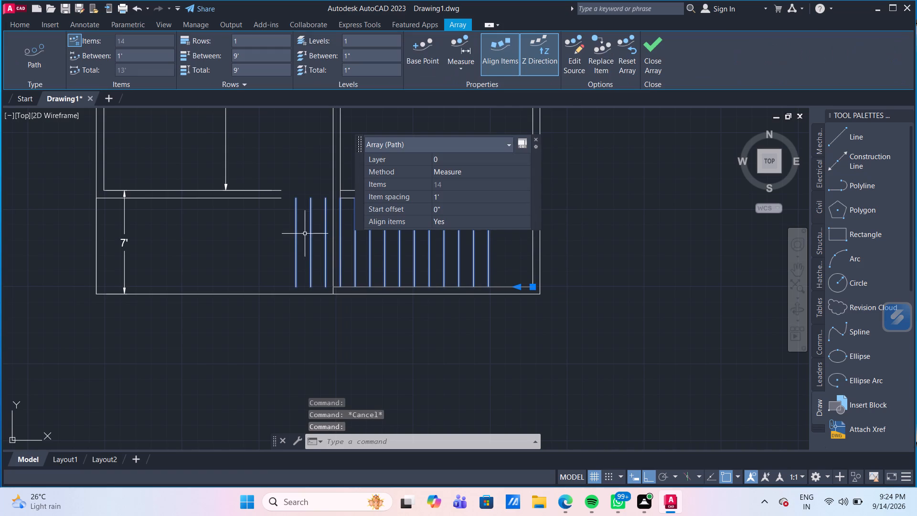
pyautogui.press('Delete')
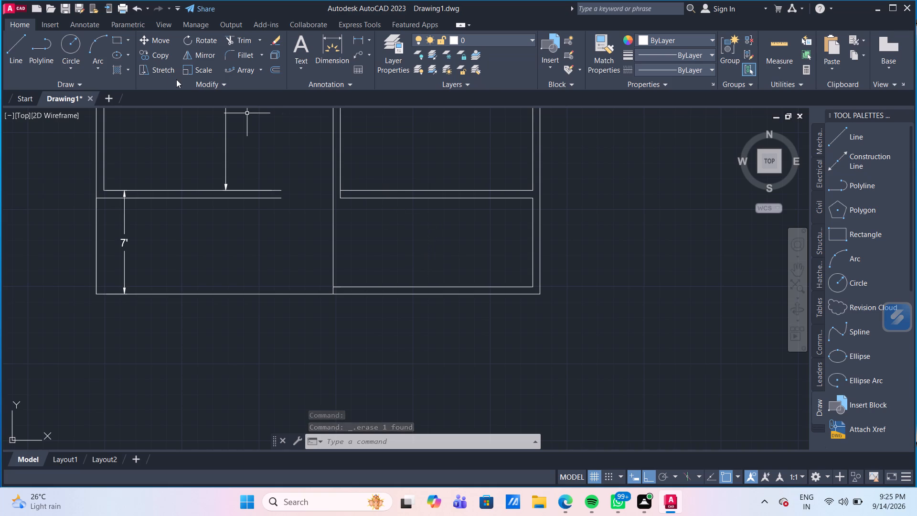
# Draw a 6' vertical line over the lower-right room's right inner wall line, from its upper to its lower inner corner.
pyautogui.click(22, 39)
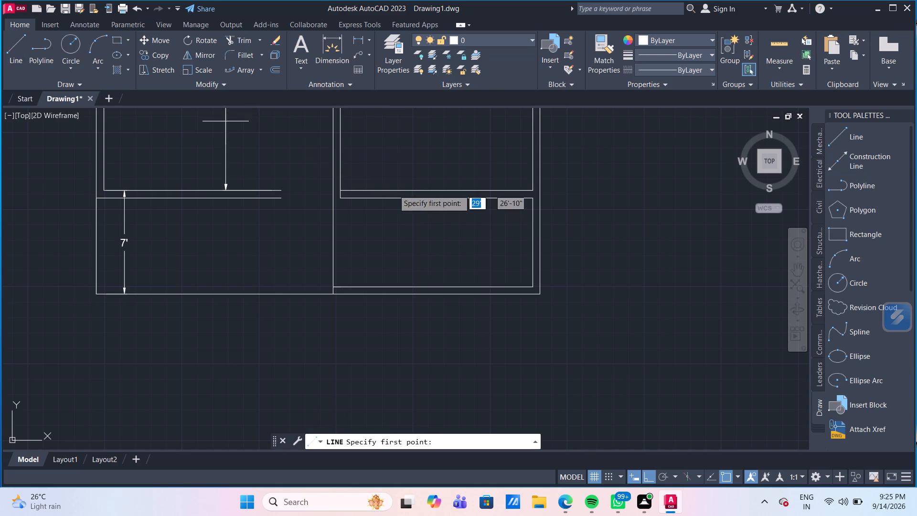
pyautogui.click(532, 201)
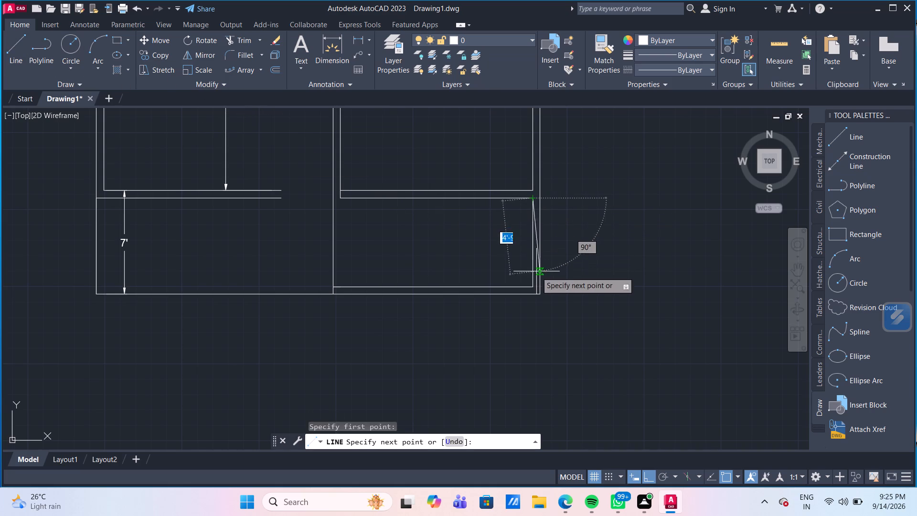
pyautogui.click(534, 287)
pyautogui.press('Escape')
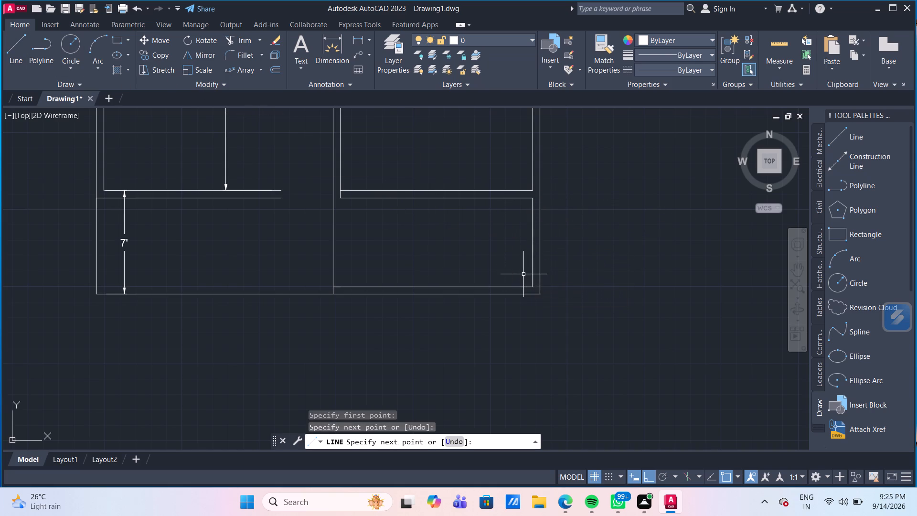
# Move the new vertical line 3' left from the lower-right room's right inner wall.
pyautogui.click(532, 265)
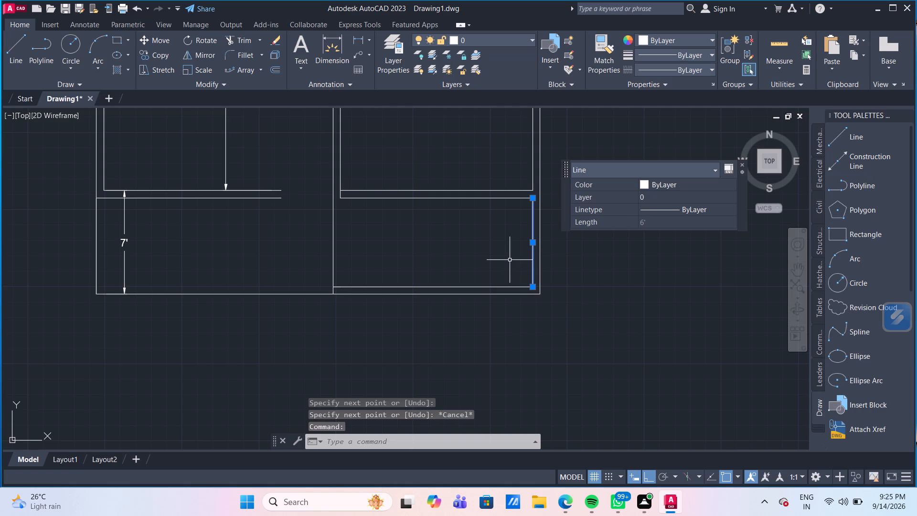
pyautogui.press('m')
pyautogui.press('Return')
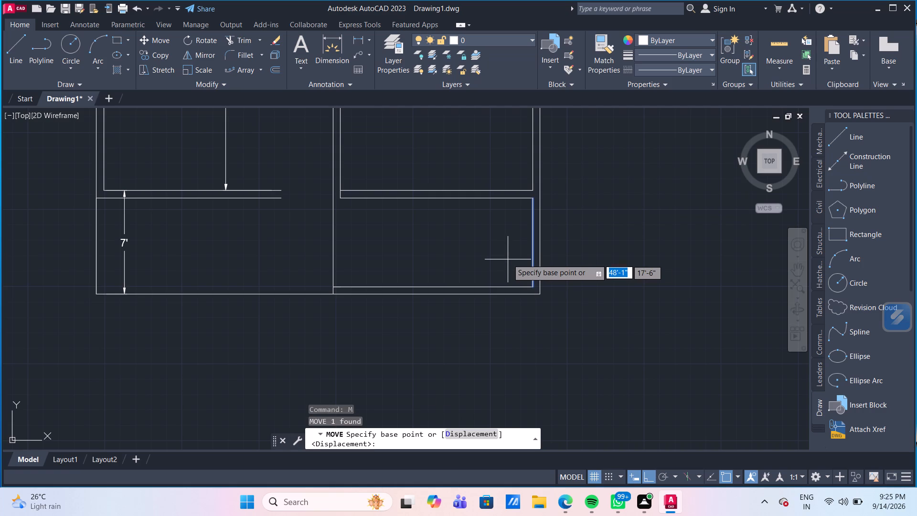
pyautogui.click(533, 285)
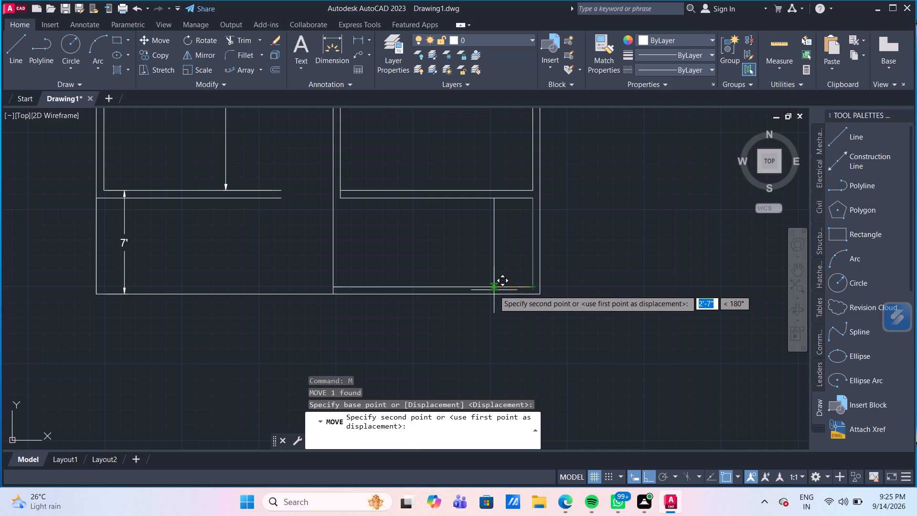
pyautogui.press('3')
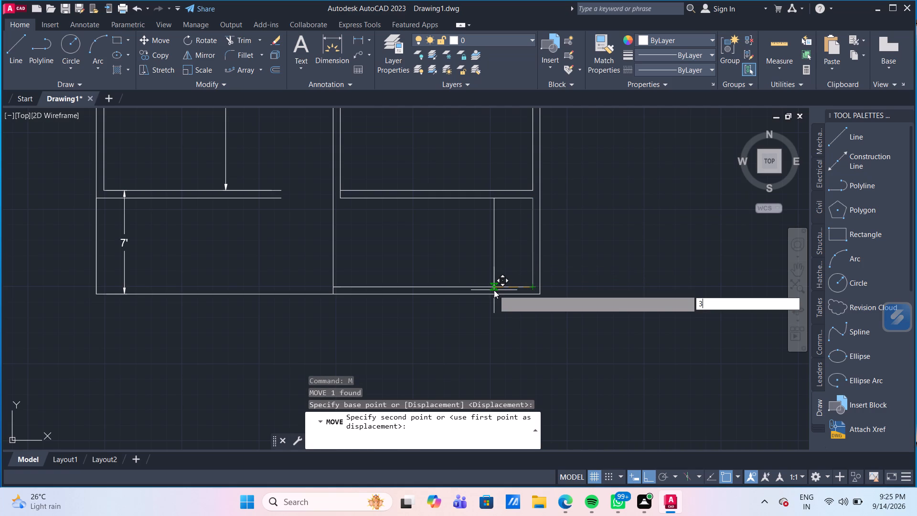
pyautogui.press("'")
pyautogui.press('Return')
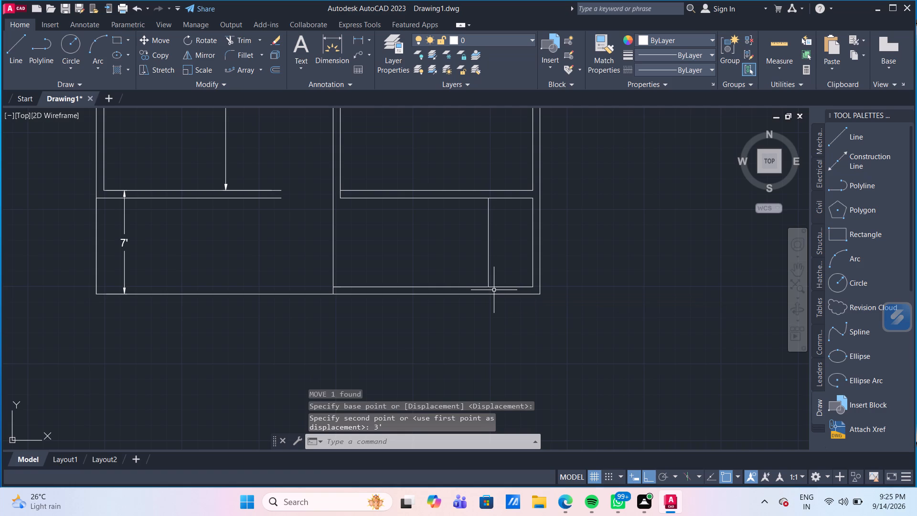
# Offset the moved vertical line successively to the left by 1', making five stair lines in the lower-right room.
pyautogui.press('o')
pyautogui.press('Return')
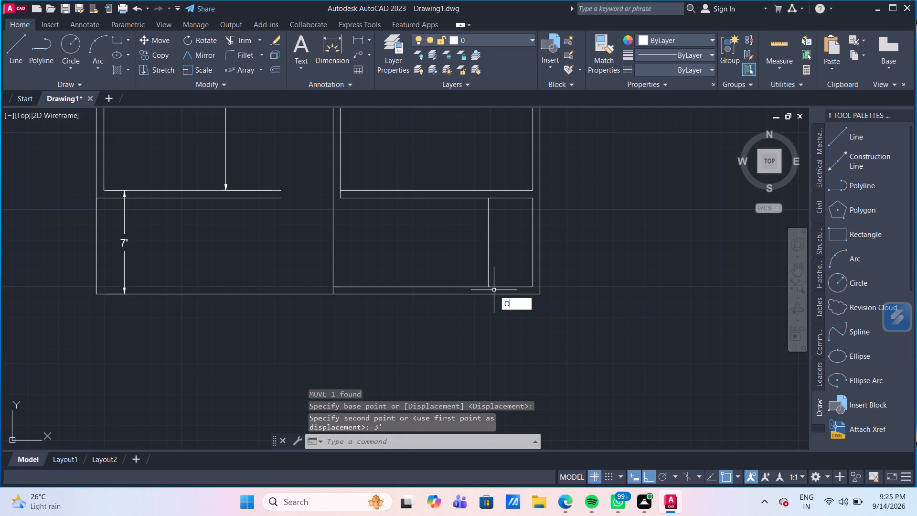
pyautogui.write("1'")
pyautogui.press('Return')
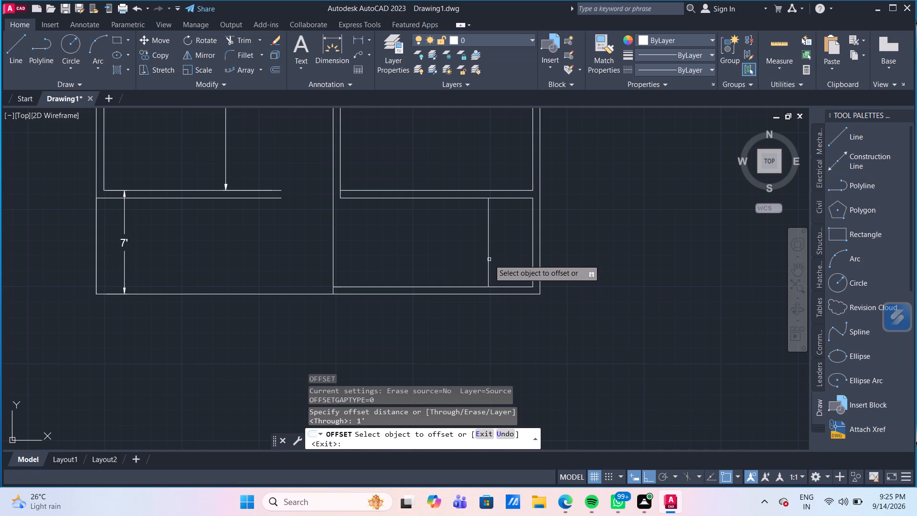
pyautogui.moveTo(489, 259); pyautogui.dragTo(484, 260)
pyautogui.click(469, 260)
pyautogui.click(474, 263)
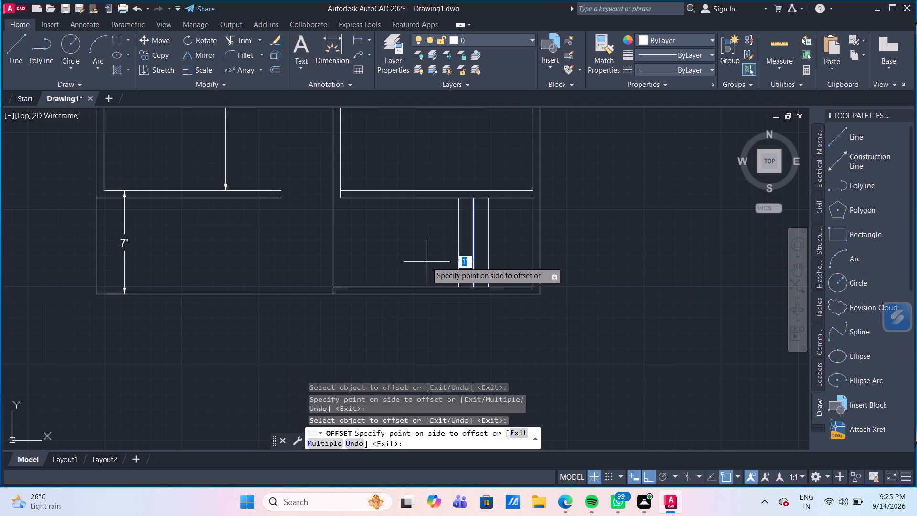
pyautogui.click(426, 262)
pyautogui.moveTo(459, 259); pyautogui.dragTo(453, 259)
pyautogui.click(437, 258)
pyautogui.click(442, 258)
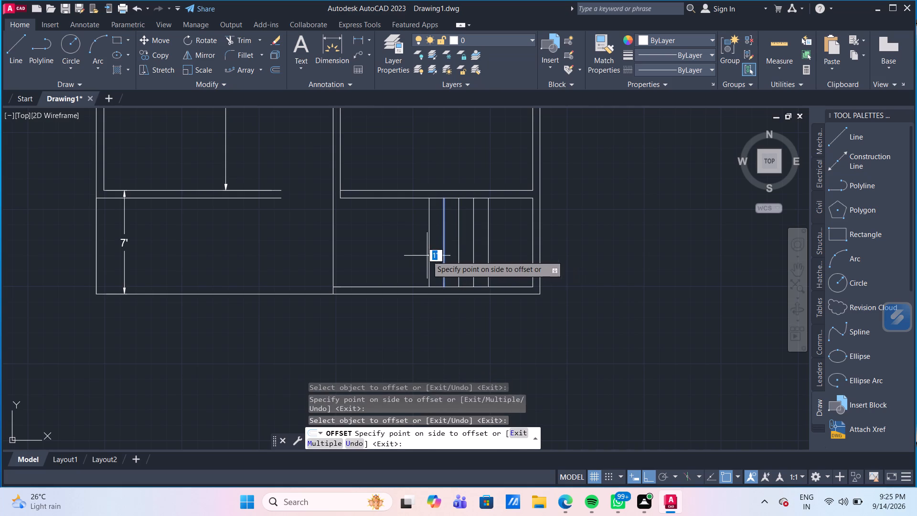
pyautogui.click(427, 256)
pyautogui.click(429, 256)
pyautogui.click(386, 252)
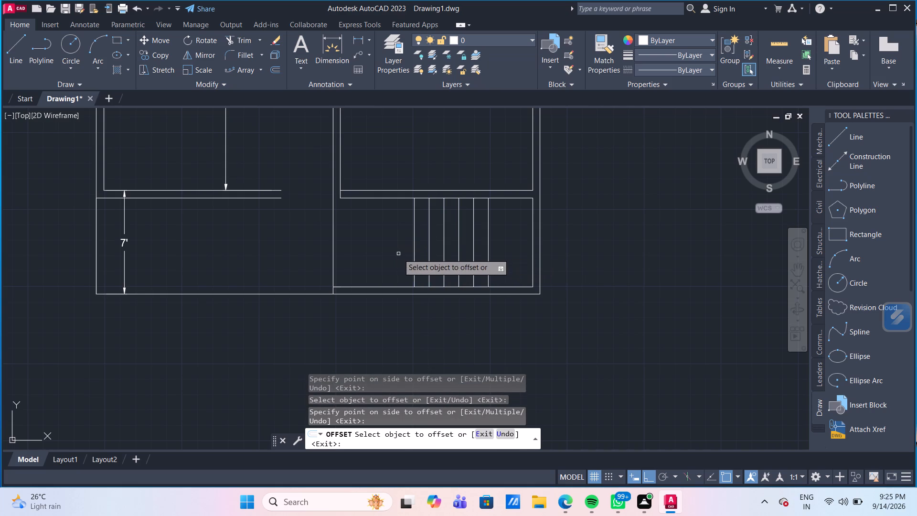
# Offset the leftmost stair line successively by 1' five more times, up to the upper wall's left end.
pyautogui.moveTo(415, 257); pyautogui.dragTo(409, 257)
pyautogui.click(388, 256)
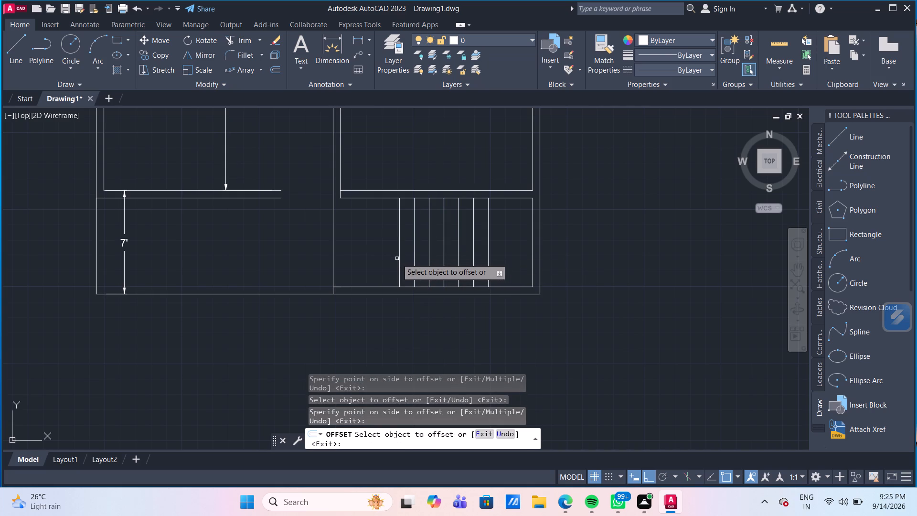
pyautogui.click(399, 260)
pyautogui.click(369, 257)
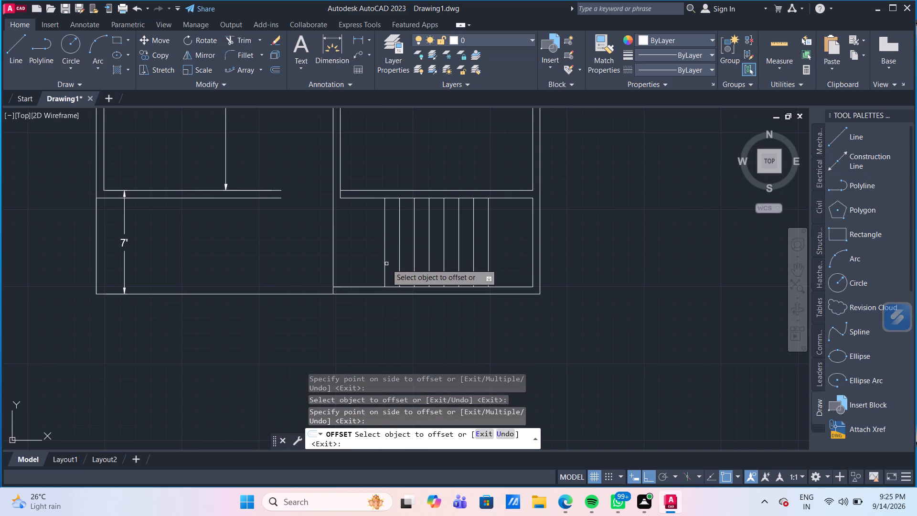
pyautogui.click(385, 264)
pyautogui.click(361, 263)
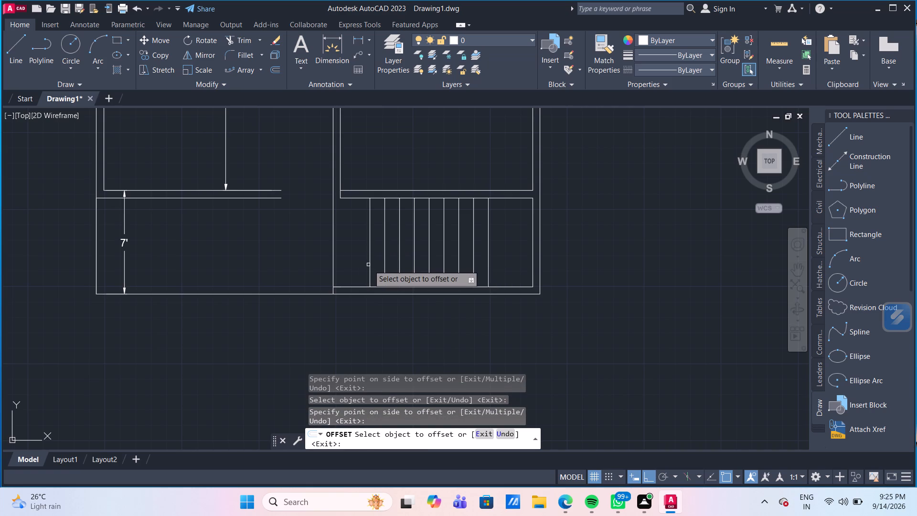
pyautogui.click(370, 265)
pyautogui.click(359, 262)
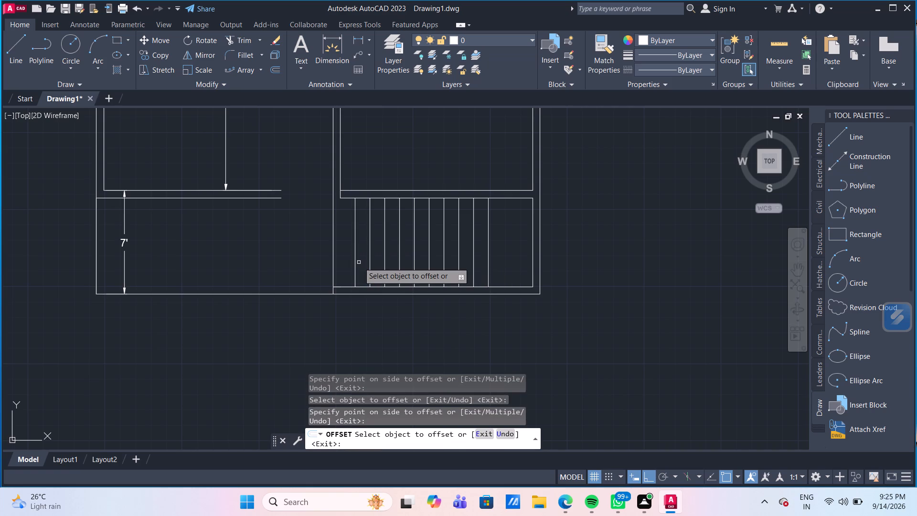
pyautogui.click(356, 261)
pyautogui.click(346, 259)
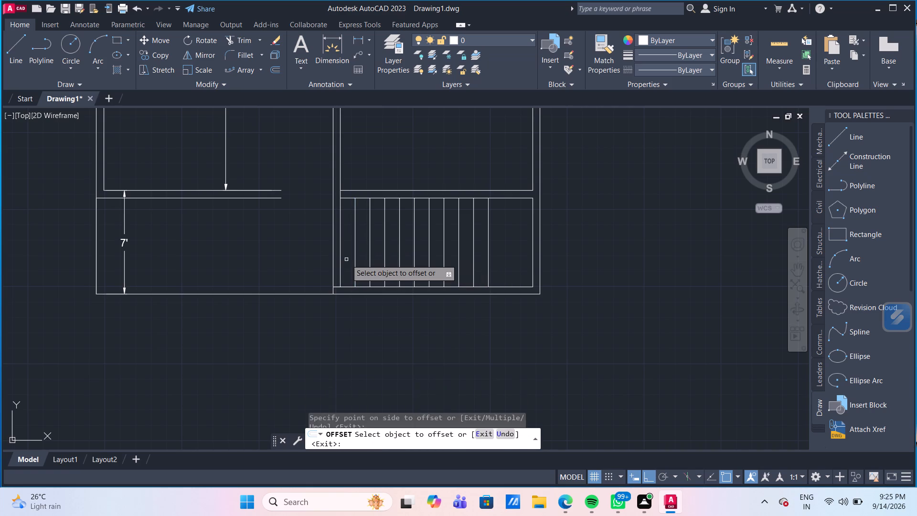
pyautogui.press('Escape')
# Extend the lower line of the lower-right room's upper wall to the central partition's left line.
pyautogui.scroll(-2, 317, 249)
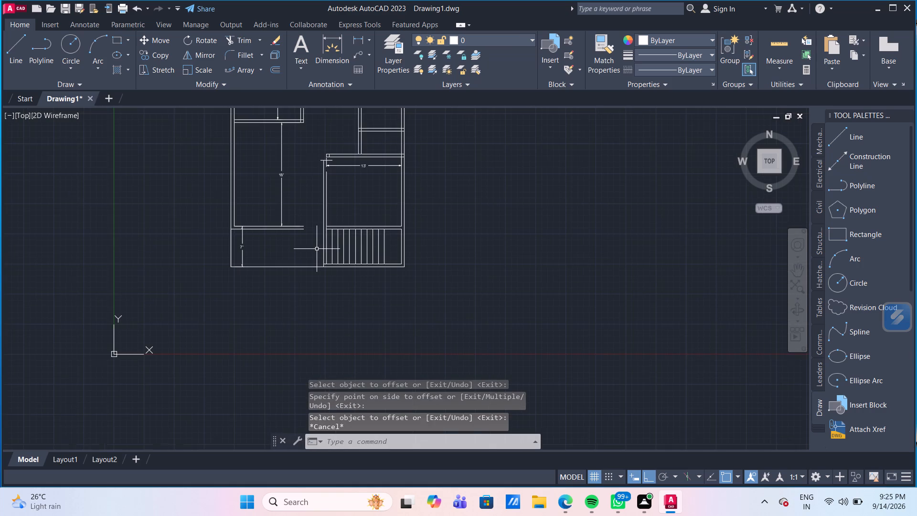
pyautogui.scroll(2, 319, 245)
pyautogui.moveTo(325, 210); pyautogui.dragTo(309, 248, button='middle')
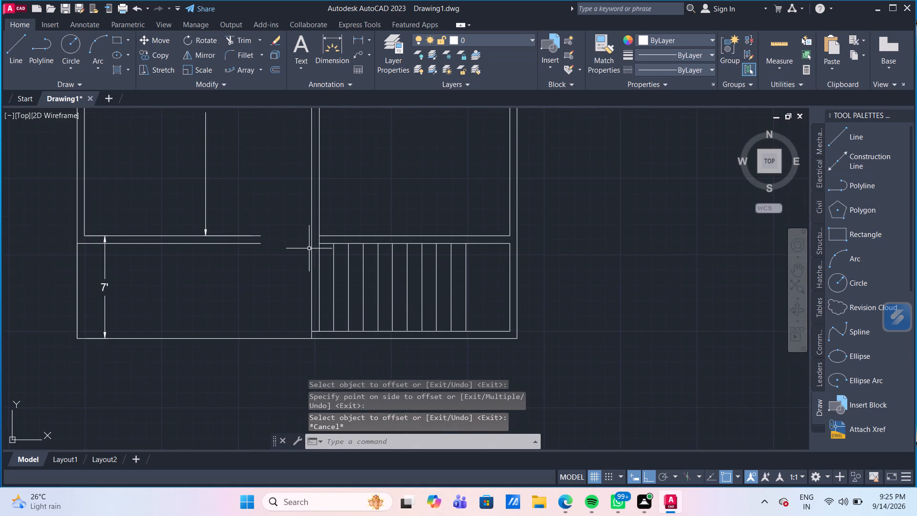
pyautogui.scroll(2, 309, 248)
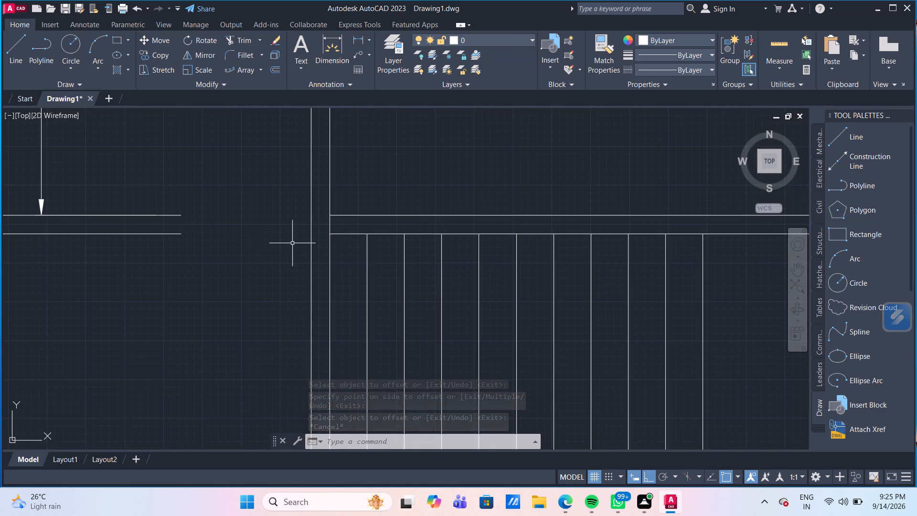
pyautogui.write('EX')
pyautogui.press('Return')
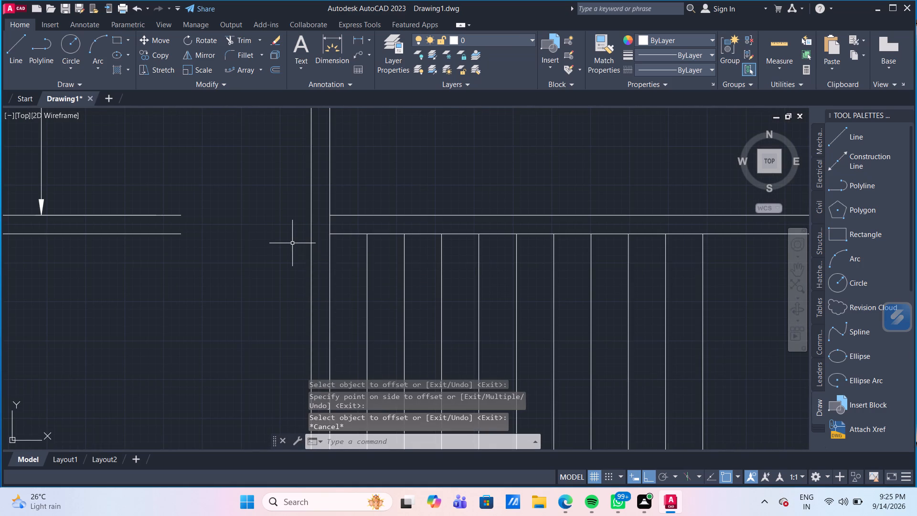
pyautogui.click(340, 235)
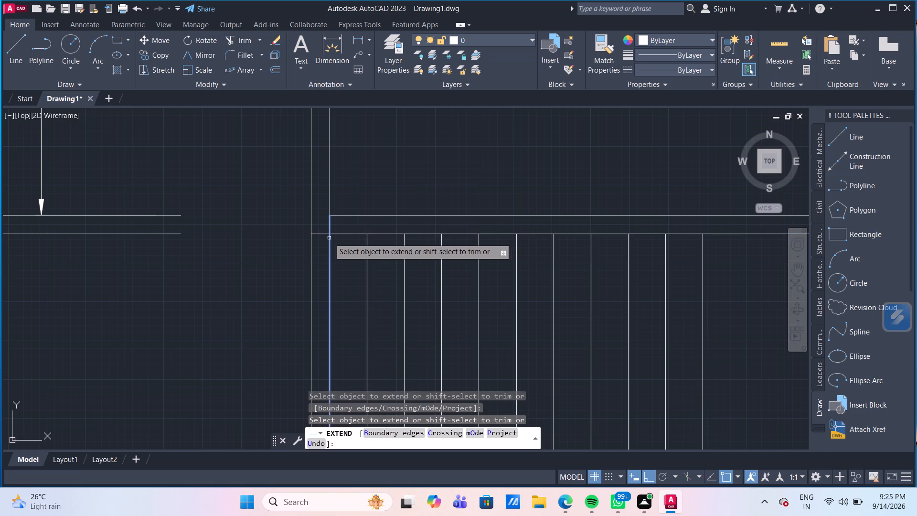
pyautogui.press('Escape')
# Trim the central partition's left line below the lower-right room's upper wall and the right line's piece inside that wall.
pyautogui.write('TR')
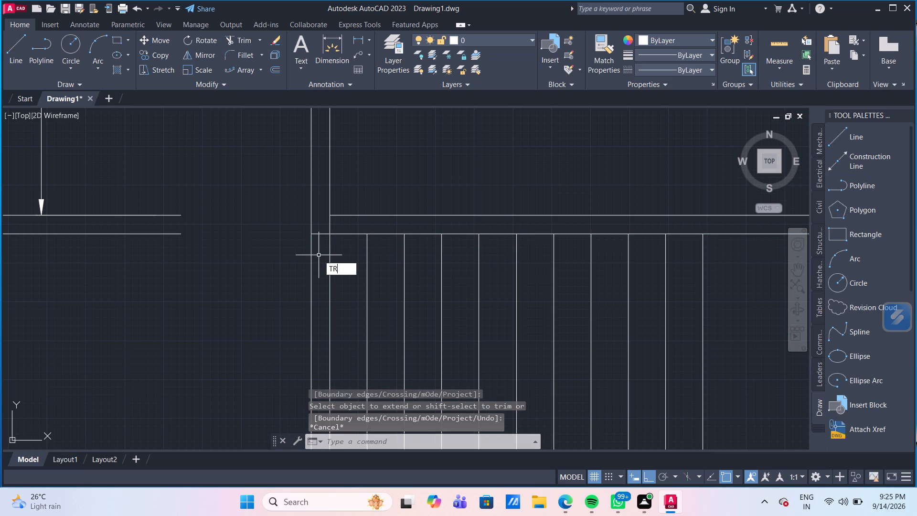
pyautogui.press('Return')
pyautogui.click(310, 255)
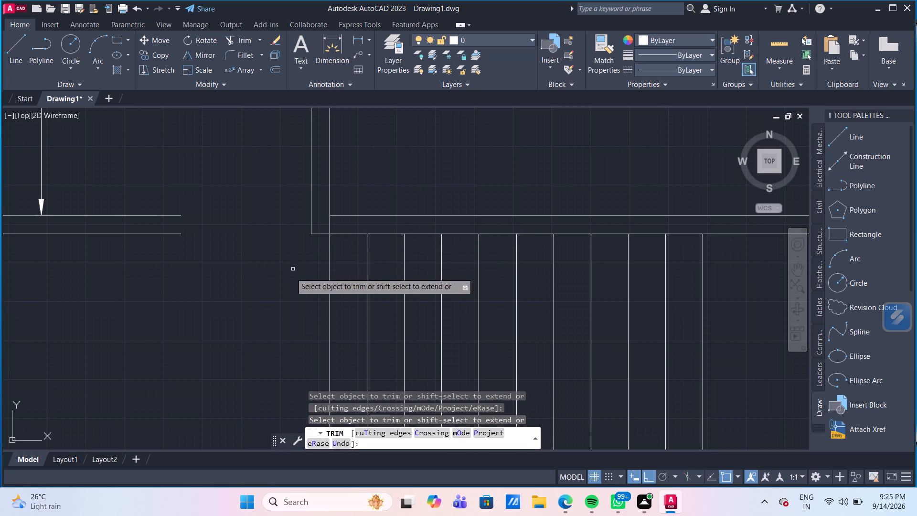
pyautogui.scroll(-2, 293, 290)
pyautogui.scroll(-1, 312, 346)
pyautogui.scroll(2, 300, 339)
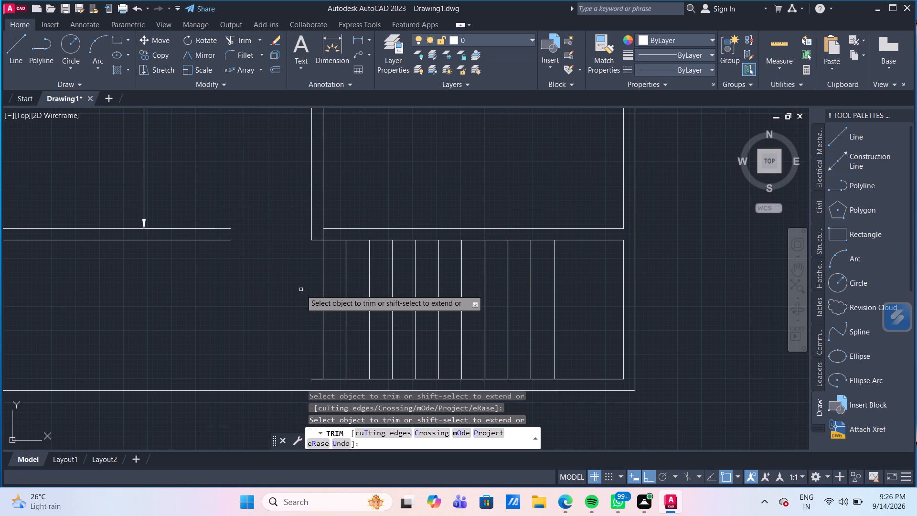
pyautogui.click(323, 235)
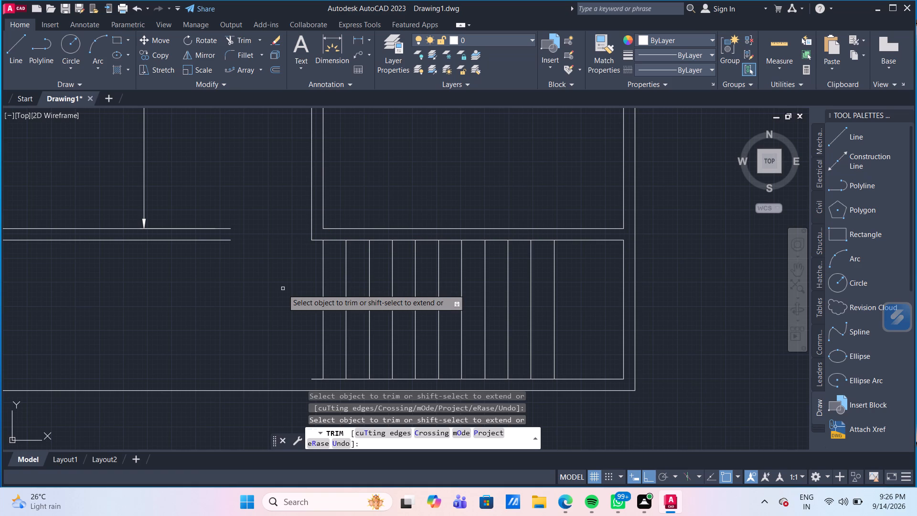
pyautogui.press('Escape')
# Draw a short vertical line closing the left end of the wall below the stairs, down to the outer wall line.
pyautogui.moveTo(286, 333); pyautogui.dragTo(268, 288, button='middle')
pyautogui.moveTo(18, 48); pyautogui.dragTo(23, 63)
pyautogui.moveTo(296, 335); pyautogui.dragTo(297, 345)
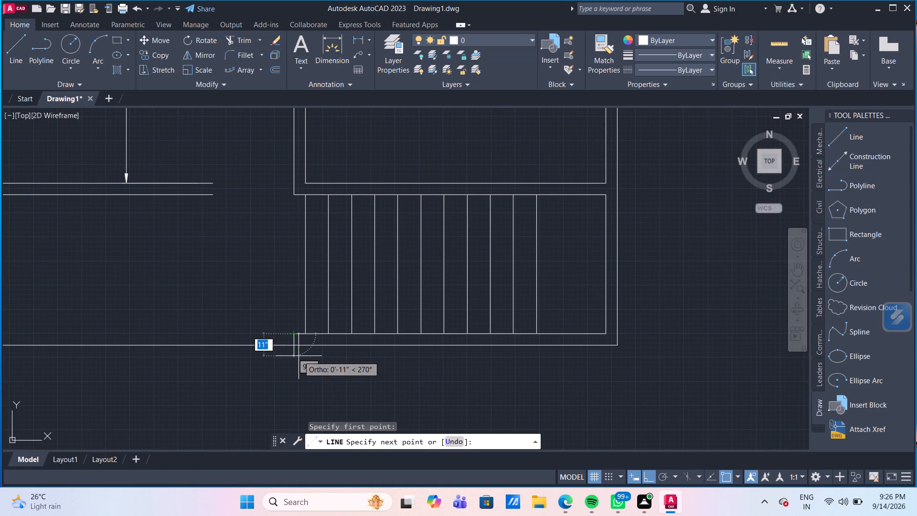
pyautogui.click(296, 347)
pyautogui.press('Return')
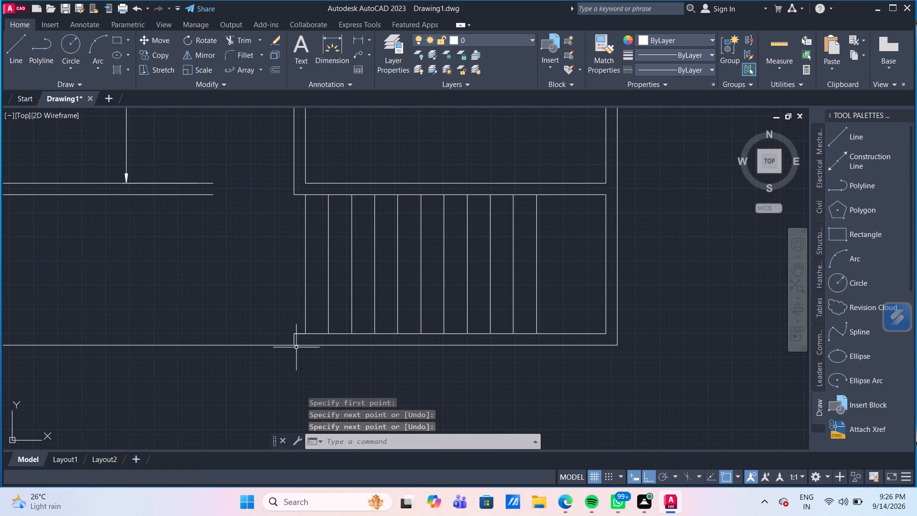
# Extend both lines of the left room's lower wall to the central partition's left line.
pyautogui.write('EX')
pyautogui.press('Return')
pyautogui.click(190, 194)
pyautogui.click(186, 183)
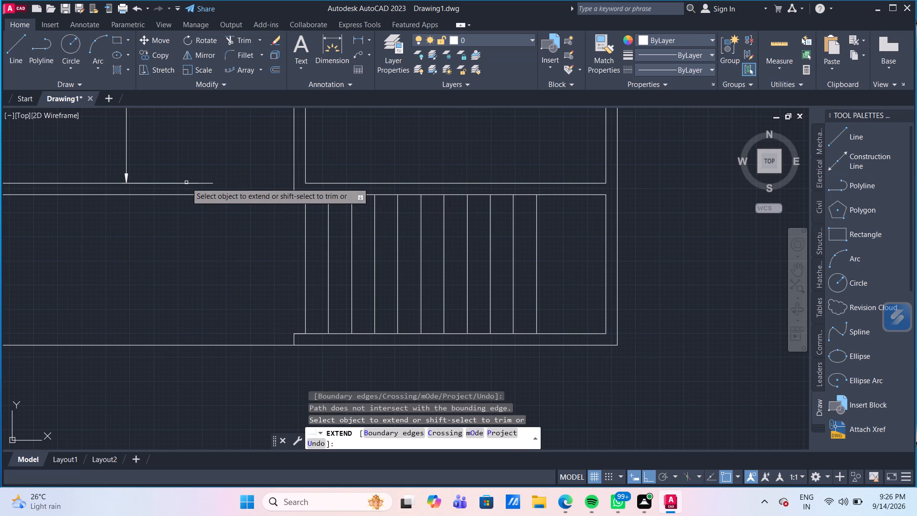
pyautogui.click(211, 183)
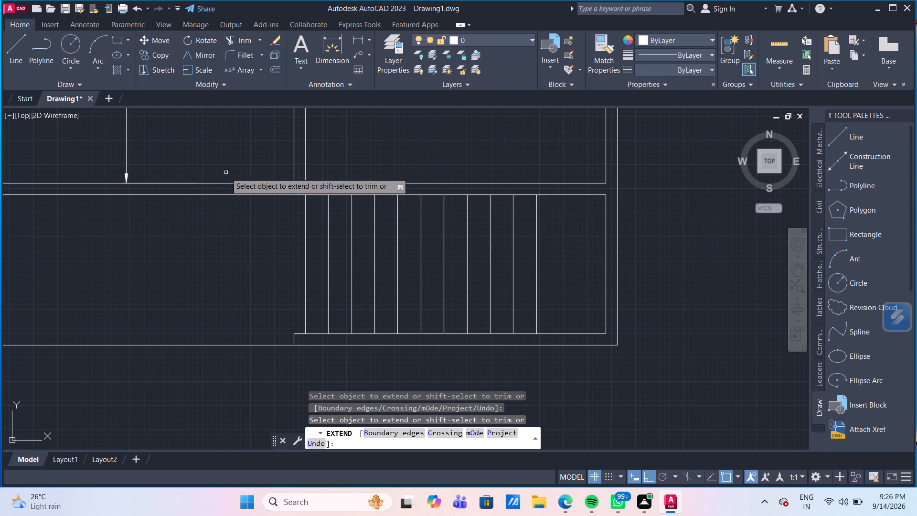
pyautogui.press('Escape')
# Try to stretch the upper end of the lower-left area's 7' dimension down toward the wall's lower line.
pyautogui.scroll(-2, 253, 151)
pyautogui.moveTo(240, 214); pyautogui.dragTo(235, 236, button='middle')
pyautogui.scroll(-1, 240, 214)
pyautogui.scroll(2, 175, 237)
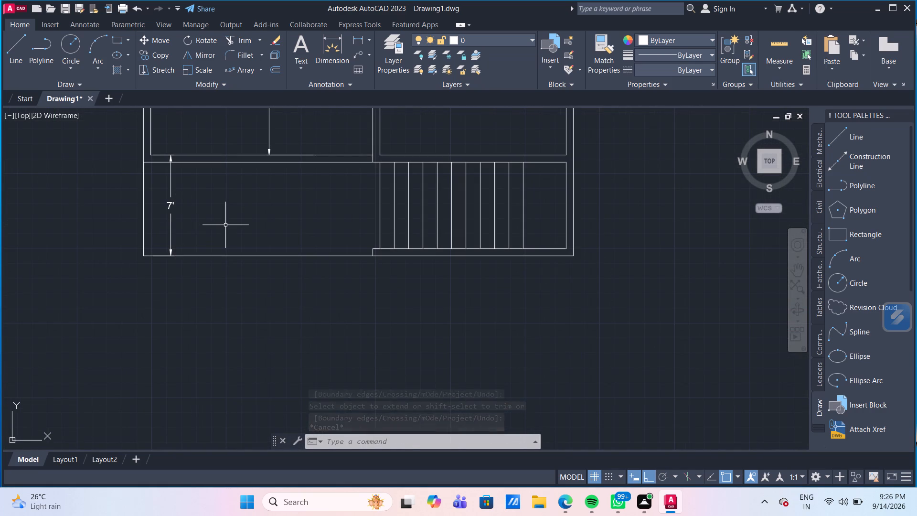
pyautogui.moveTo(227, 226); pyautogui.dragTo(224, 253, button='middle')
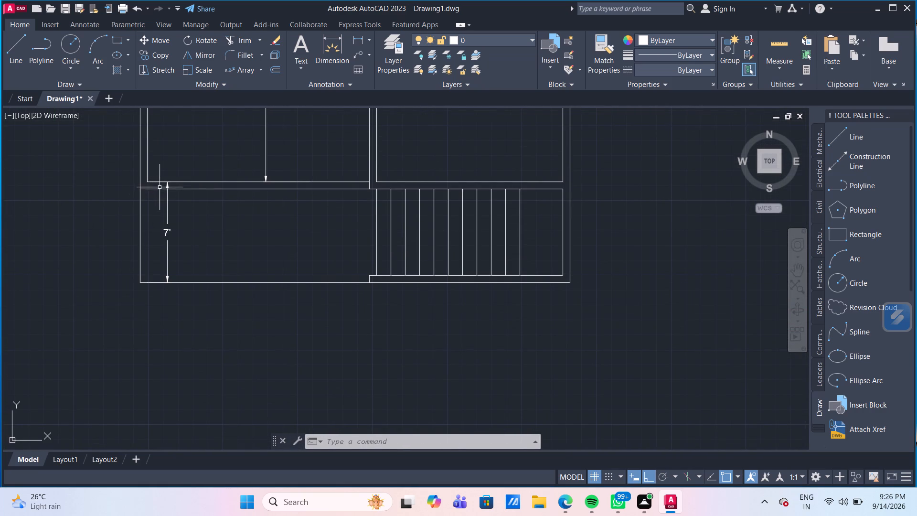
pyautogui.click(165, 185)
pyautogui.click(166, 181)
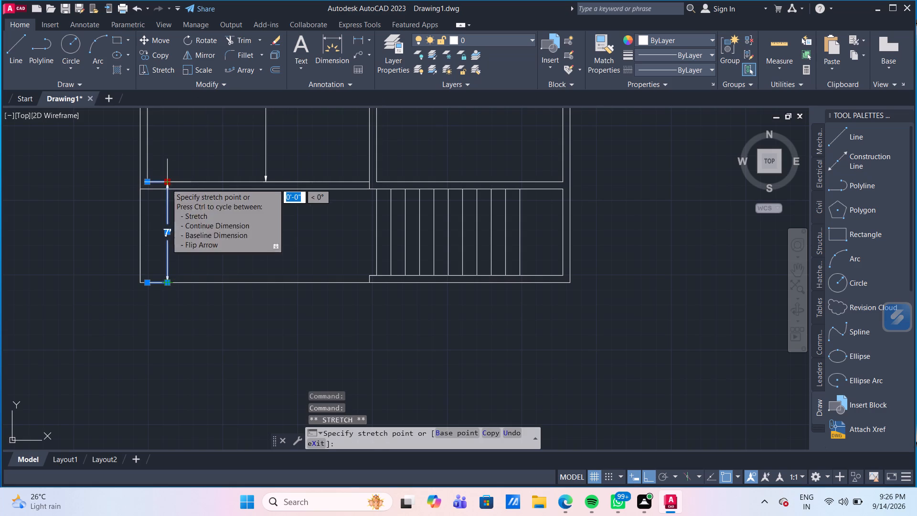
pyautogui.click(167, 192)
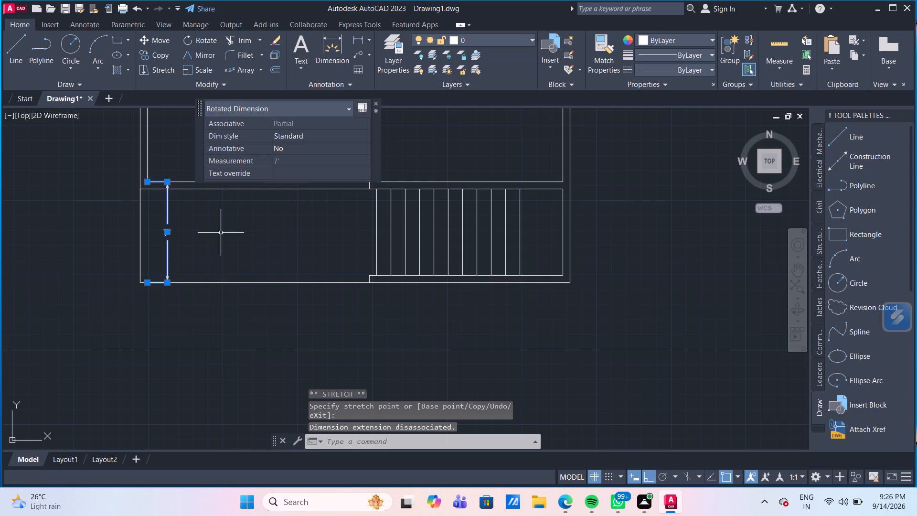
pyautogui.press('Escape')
# Delete the 7' dimension in the lower-left area.
pyautogui.moveTo(196, 234); pyautogui.dragTo(183, 229)
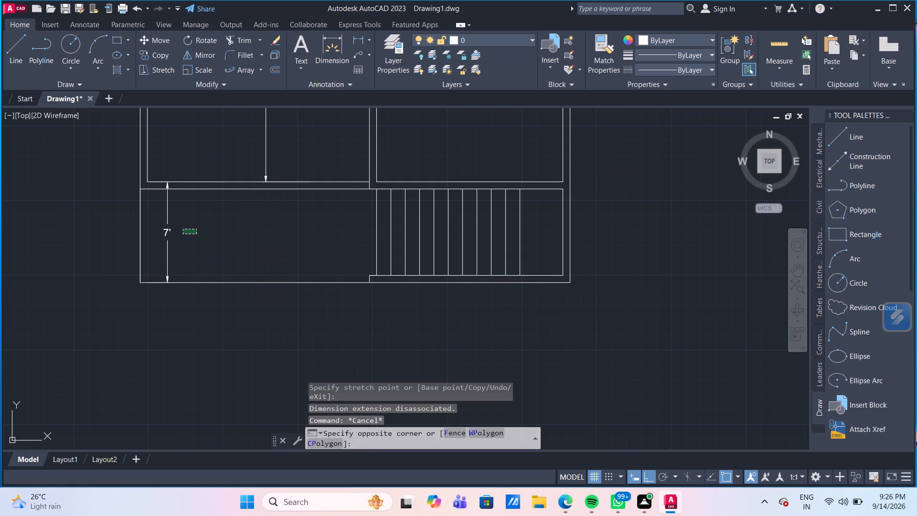
pyautogui.click(161, 218)
pyautogui.press('Delete')
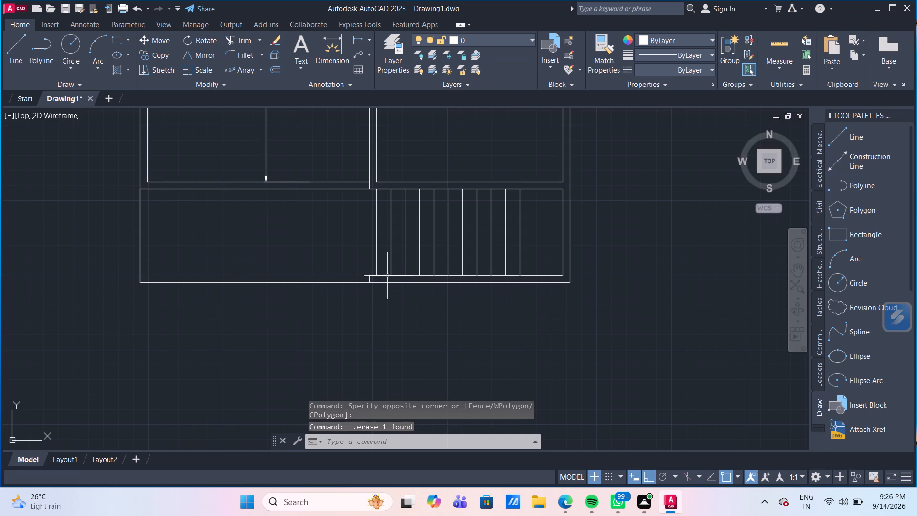
# Draw a horizontal line across the stairs from the leftmost stair line's midpoint to the tenth stair line's midpoint.
pyautogui.click(22, 47)
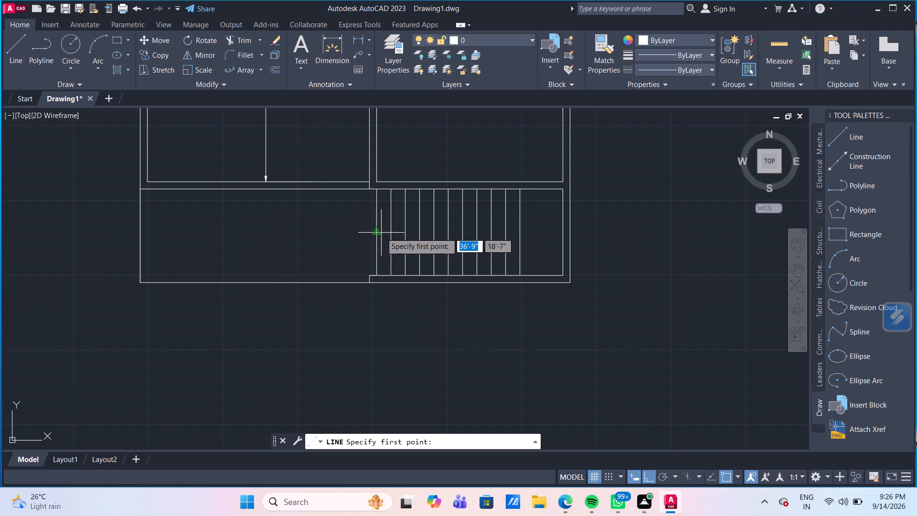
pyautogui.click(376, 234)
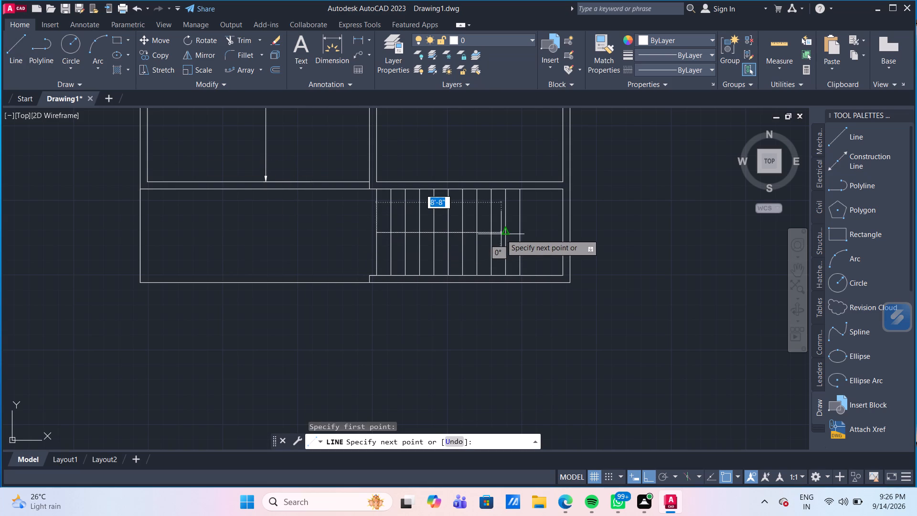
pyautogui.click(505, 234)
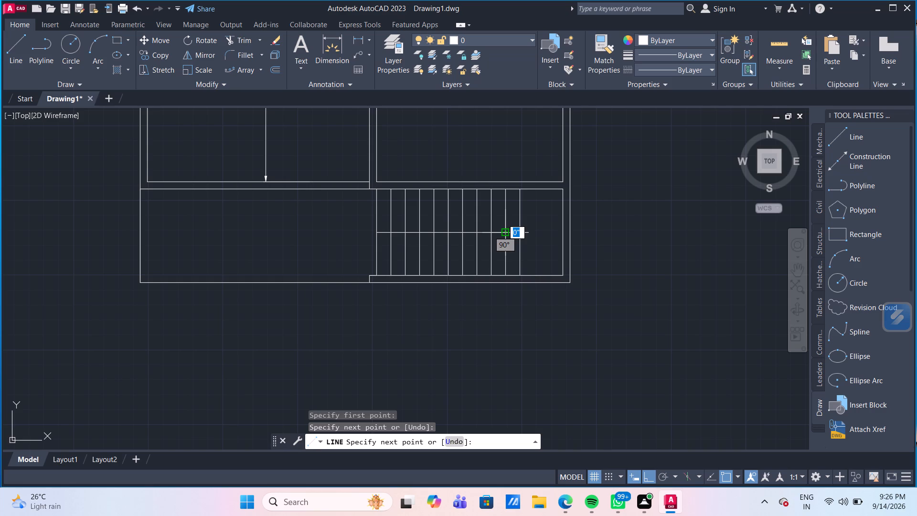
pyautogui.press('Return')
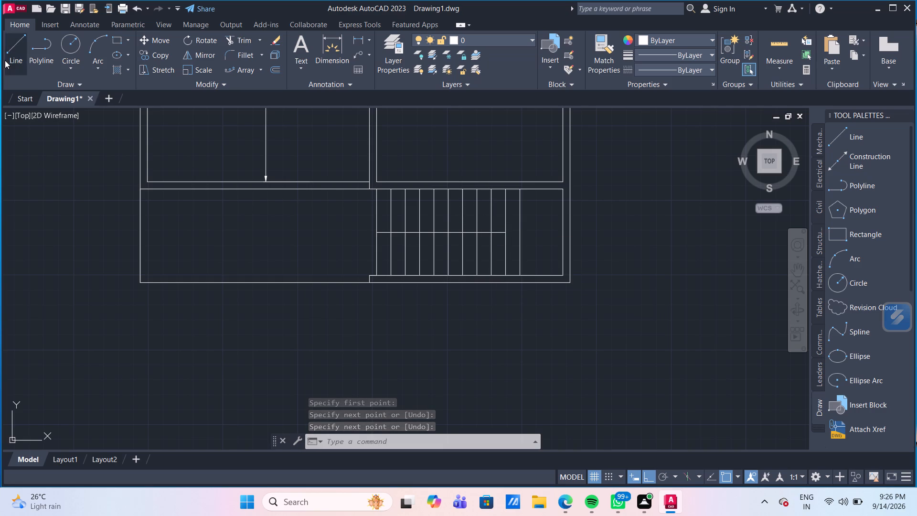
# Draw a U-shaped stair path from the fourth stair line: about 8'-6" right, 2'-11" down, back to that line, then 6" further left.
pyautogui.click(22, 38)
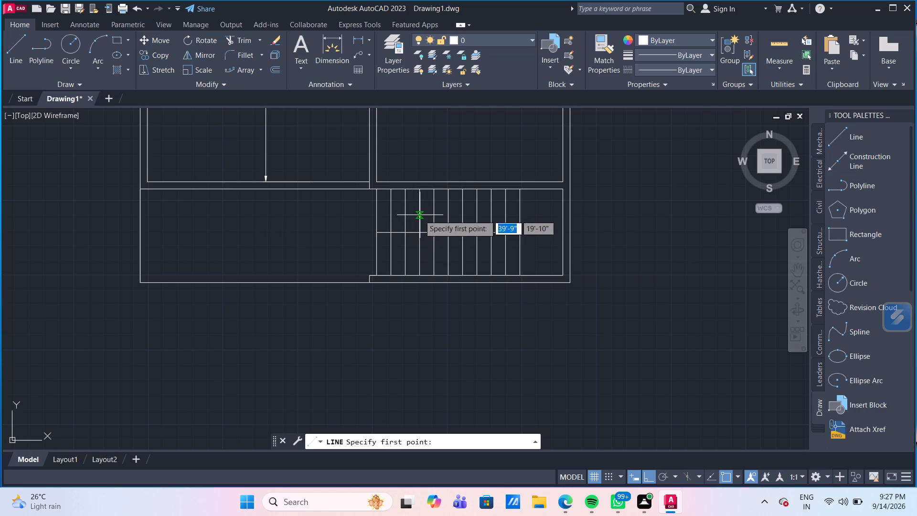
pyautogui.click(420, 212)
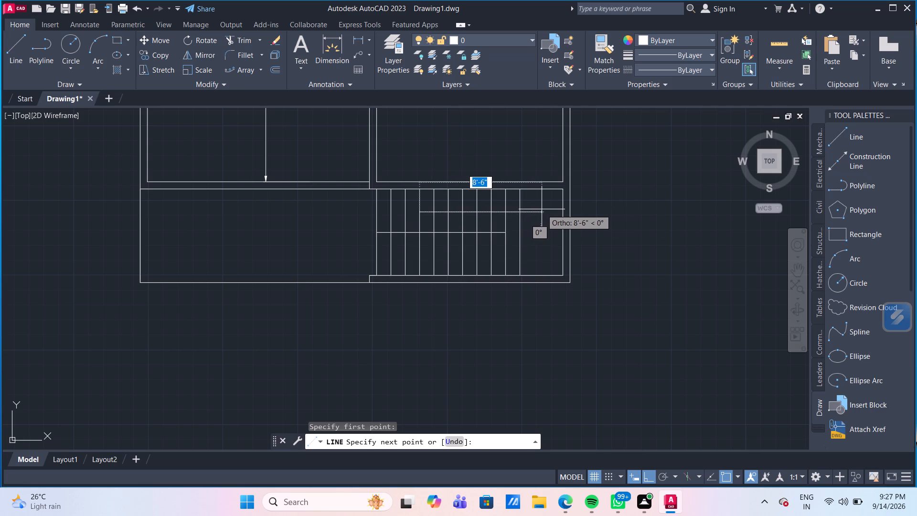
pyautogui.click(541, 210)
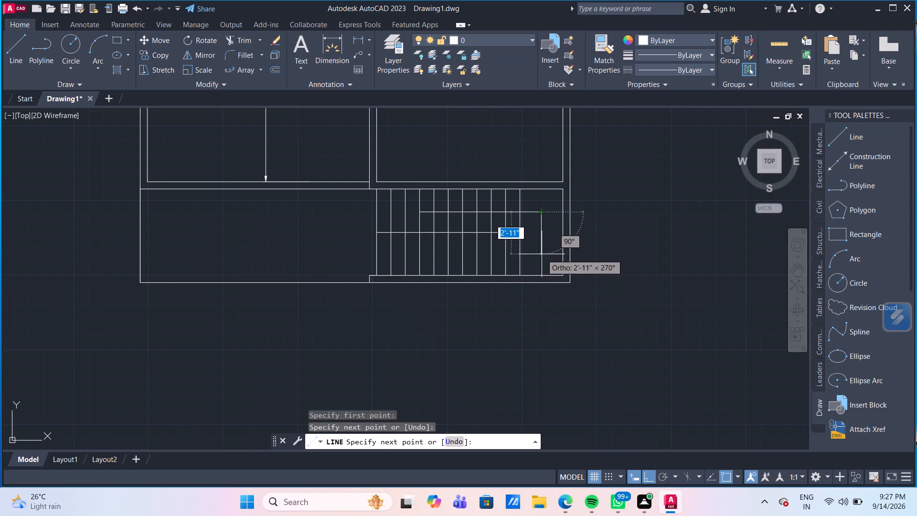
pyautogui.click(546, 255)
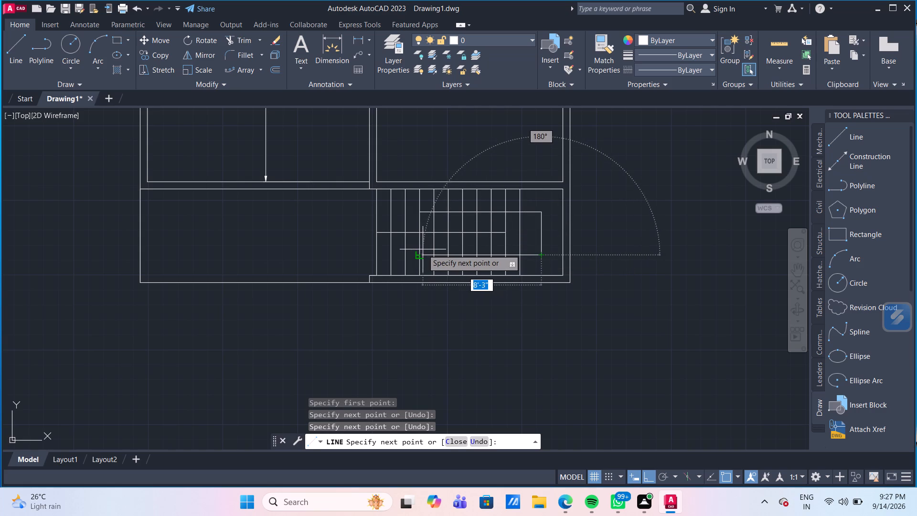
pyautogui.scroll(2, 421, 249)
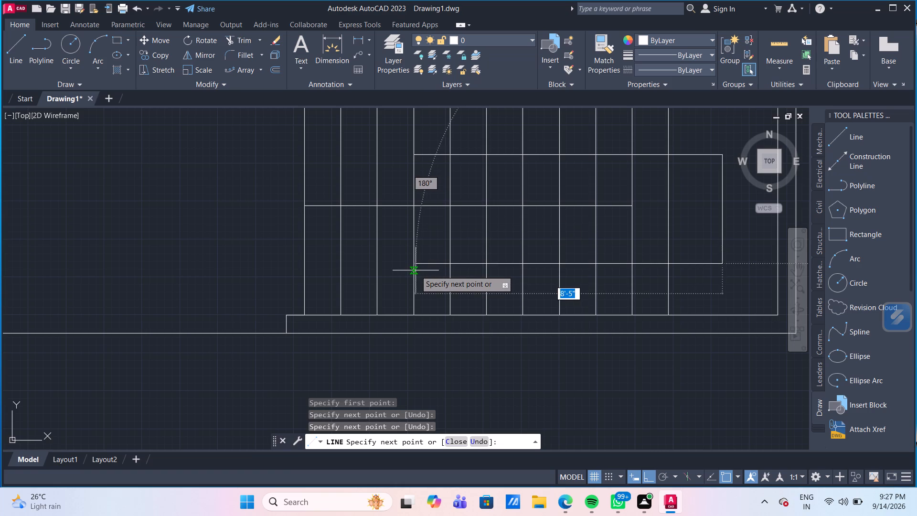
pyautogui.click(415, 264)
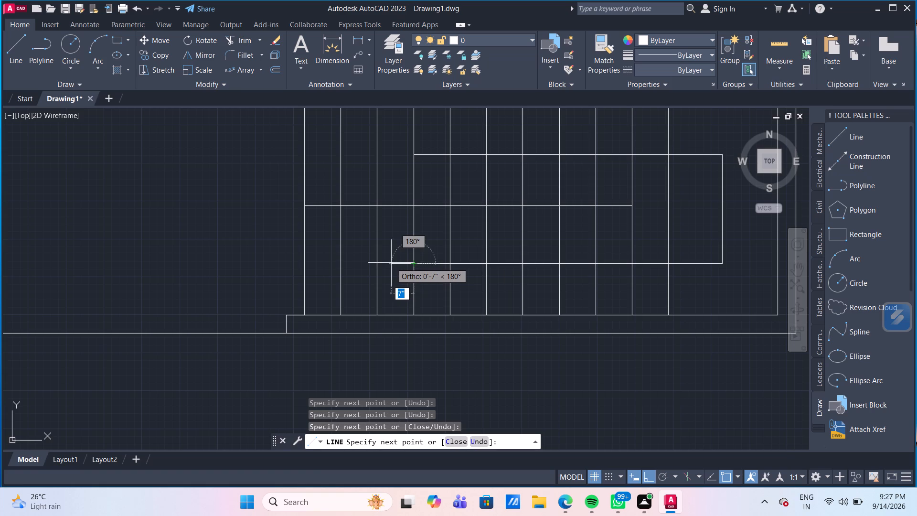
pyautogui.press('6')
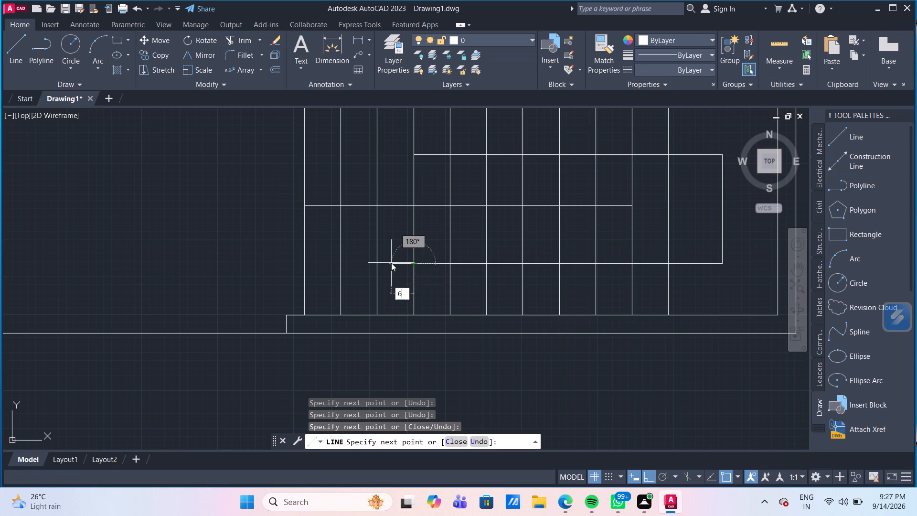
pyautogui.hotkey('shift', '"')
pyautogui.press('Return')
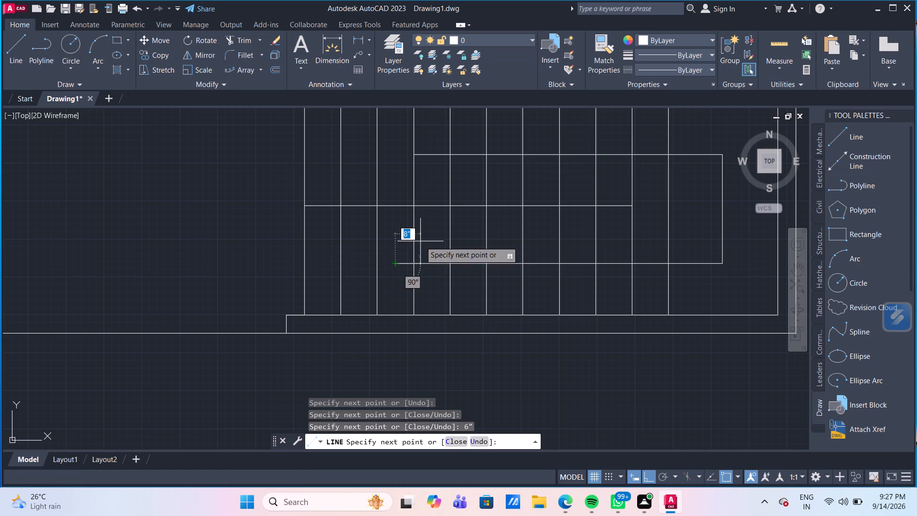
pyautogui.press('Escape')
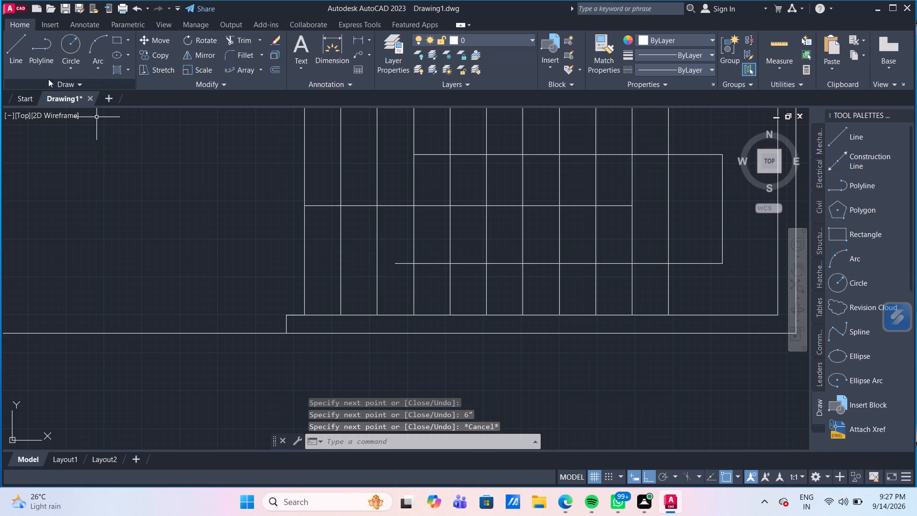
# Draw the arrowhead's upper half: 5" up from the fourth stair line's crossing, then diagonally to the path's left end.
pyautogui.click(20, 48)
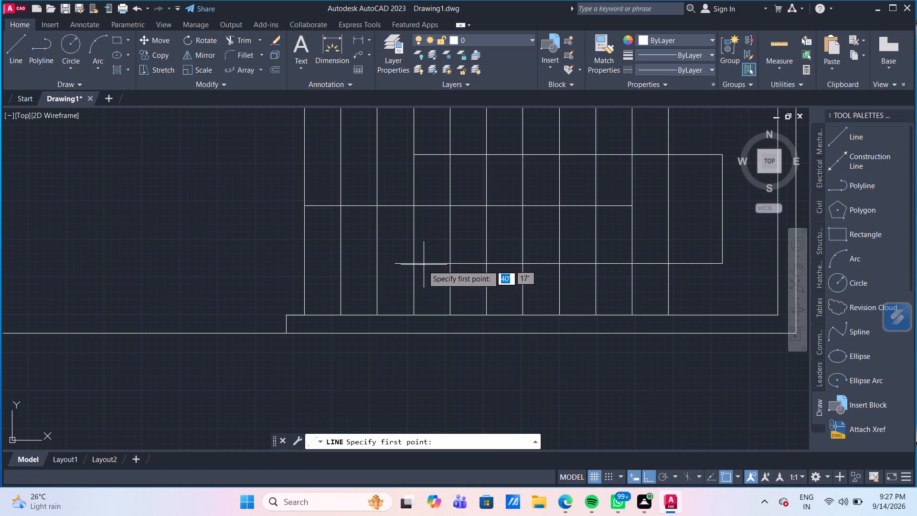
pyautogui.click(415, 266)
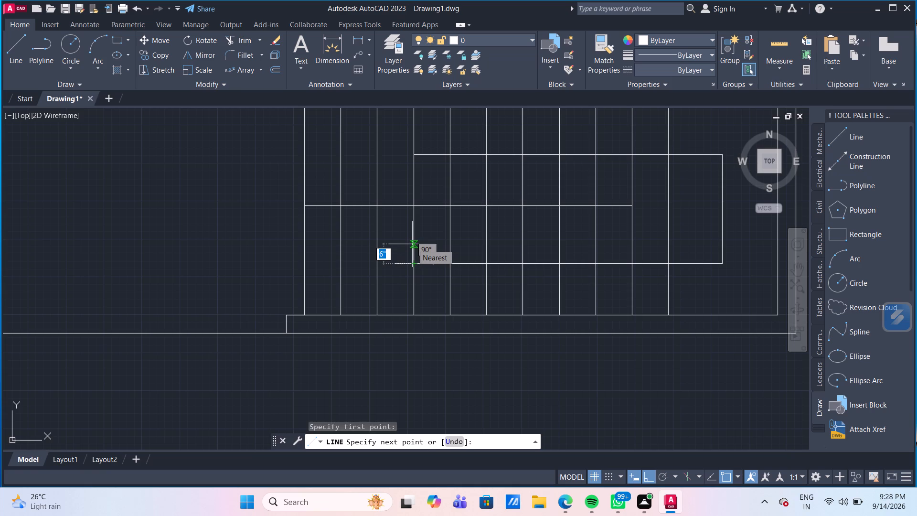
pyautogui.write('5"')
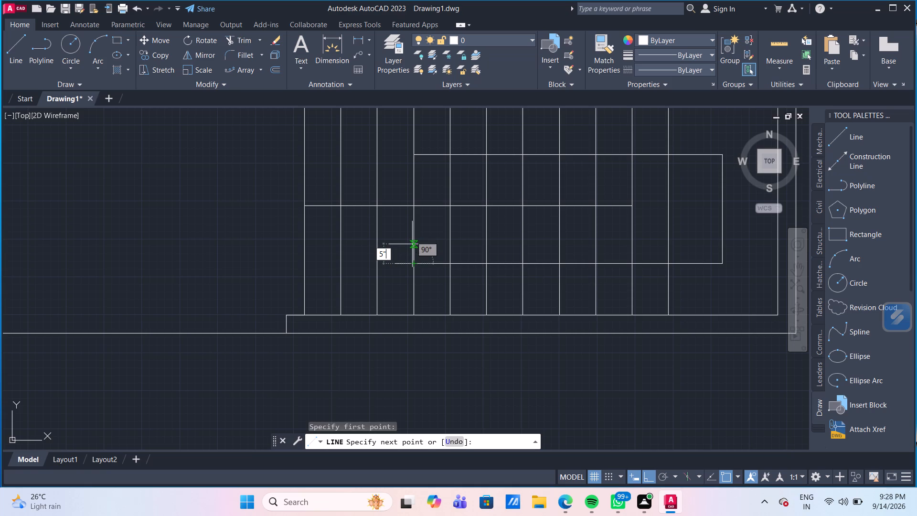
pyautogui.press('Return')
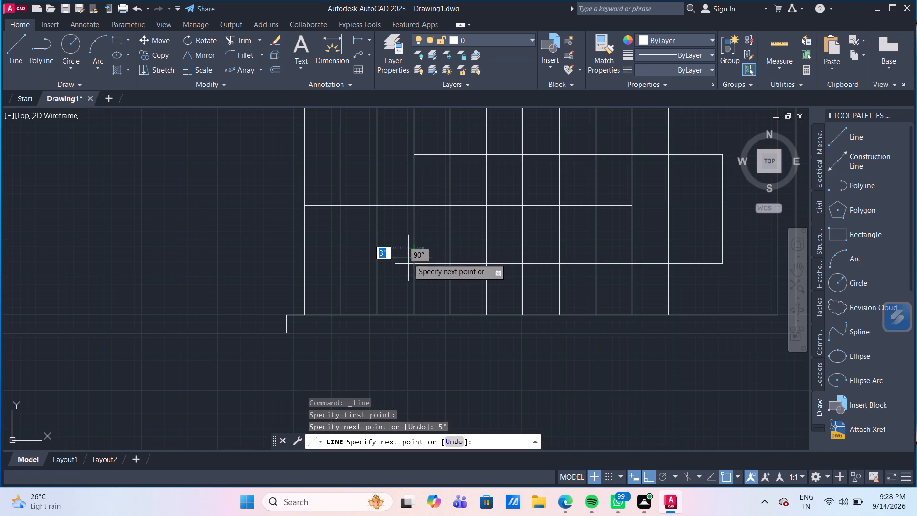
pyautogui.click(394, 264)
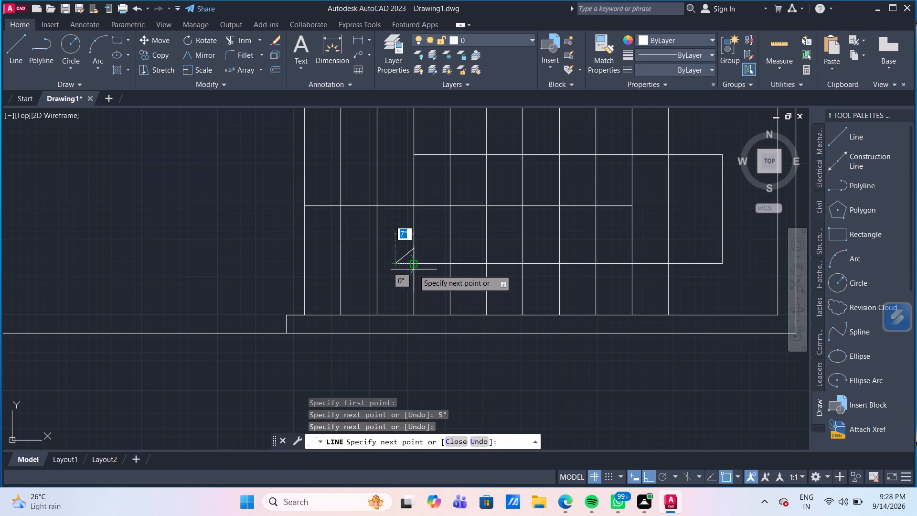
pyautogui.press('Escape')
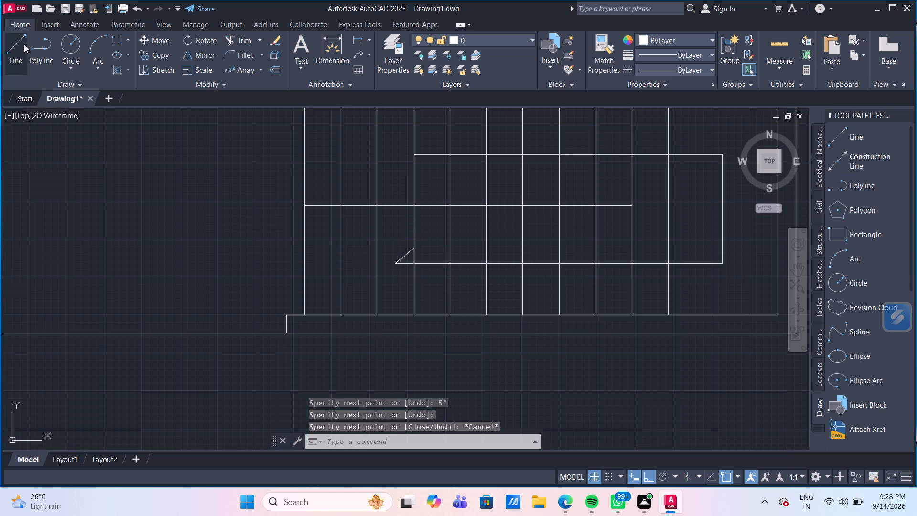
# Draw the arrowhead's lower half: 5" down from the fourth stair line's crossing, then diagonally to the path's left end.
pyautogui.click(24, 44)
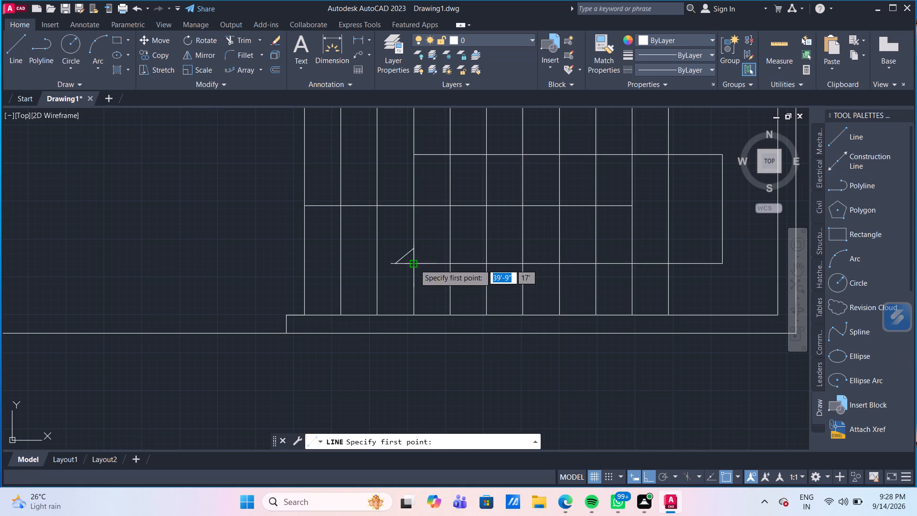
pyautogui.click(415, 264)
pyautogui.write('5"')
pyautogui.press('Return')
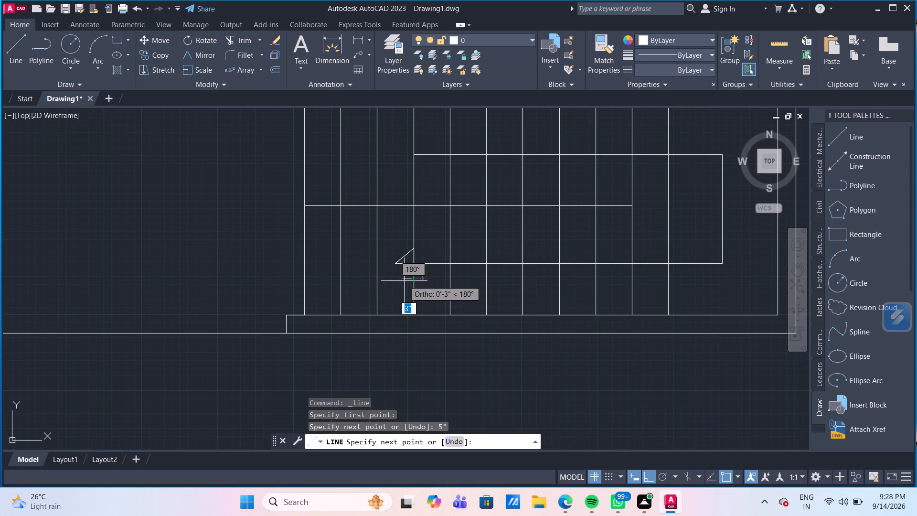
pyautogui.click(396, 269)
pyautogui.press('Escape')
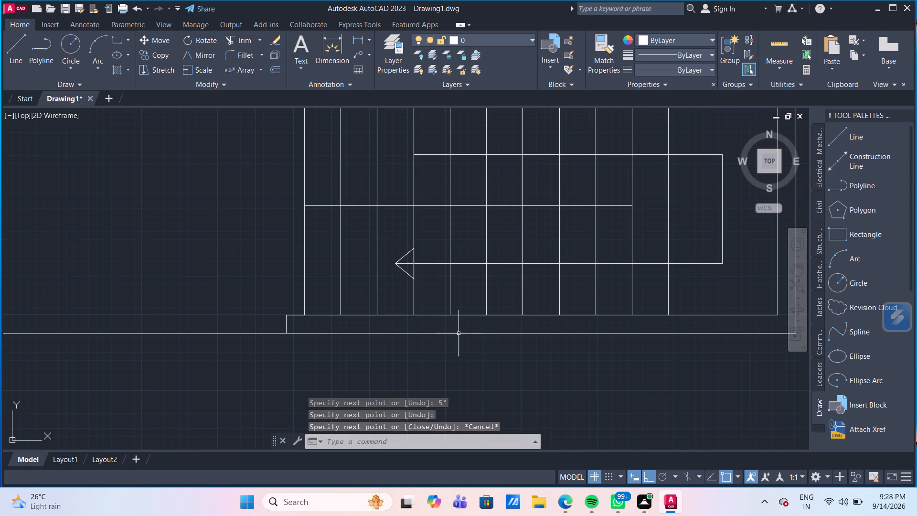
# Fillet the upper and lower right corners of the U-shaped stair path with a 4" radius.
pyautogui.scroll(-2, 473, 301)
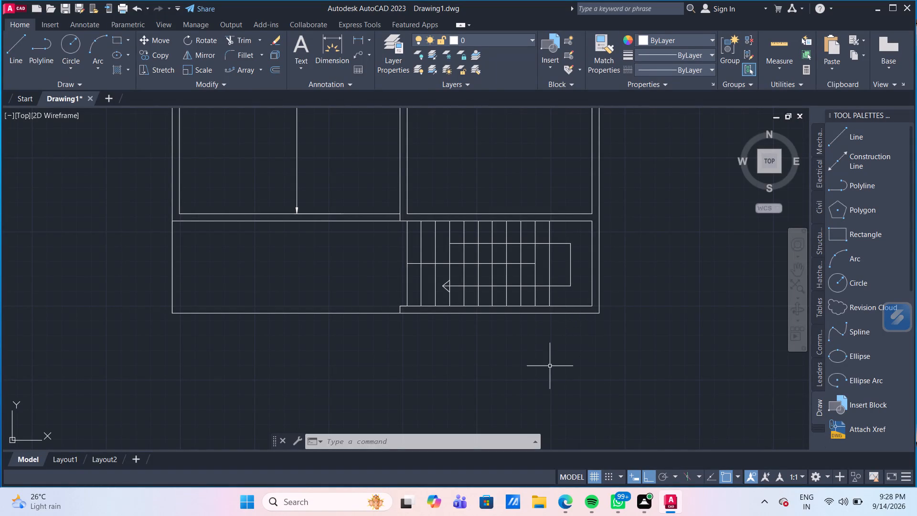
pyautogui.click(246, 54)
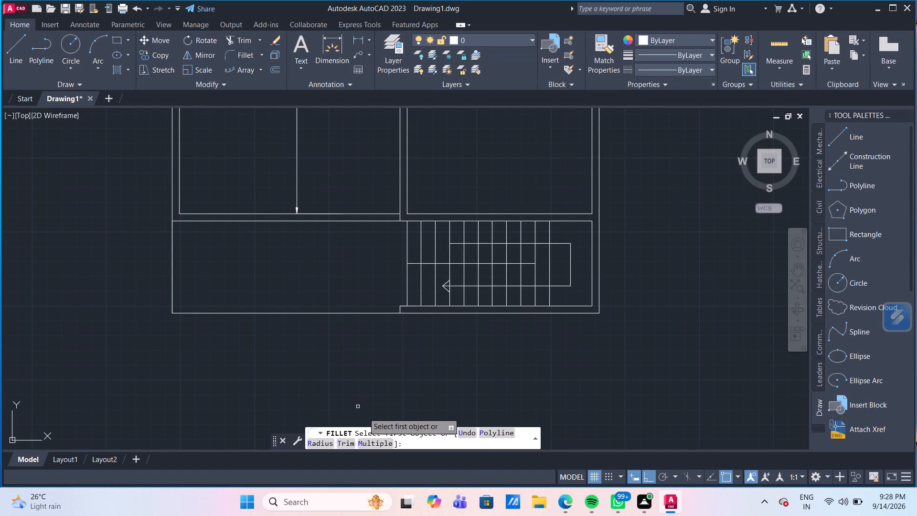
pyautogui.click(322, 442)
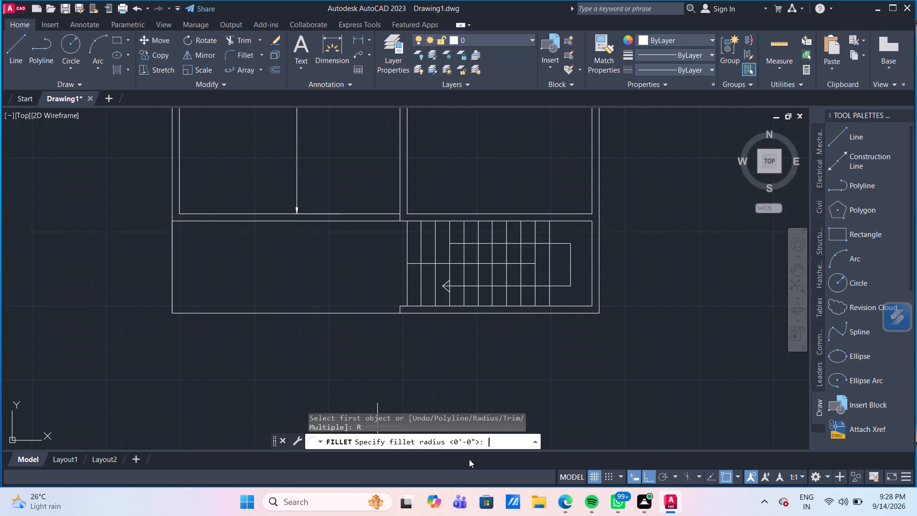
pyautogui.press('4')
pyautogui.hotkey('shift', '"')
pyautogui.press('Return')
pyautogui.scroll(2, 569, 255)
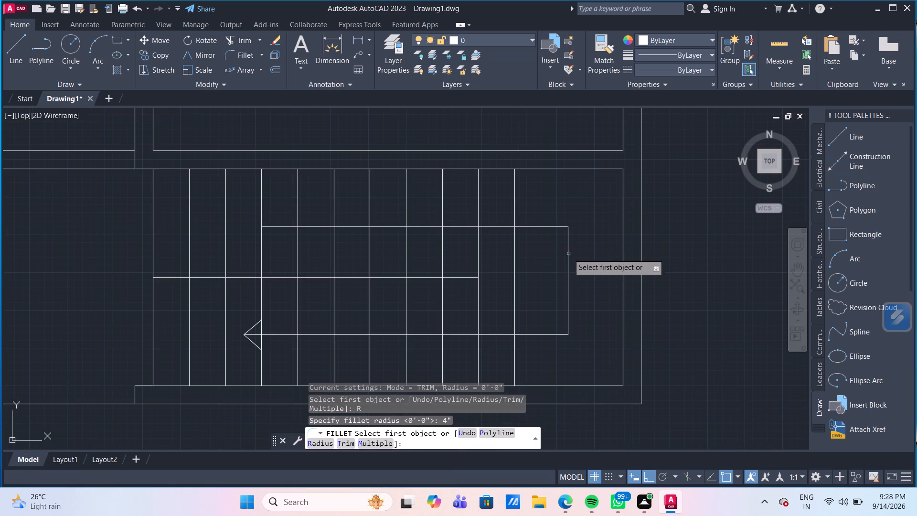
pyautogui.click(568, 244)
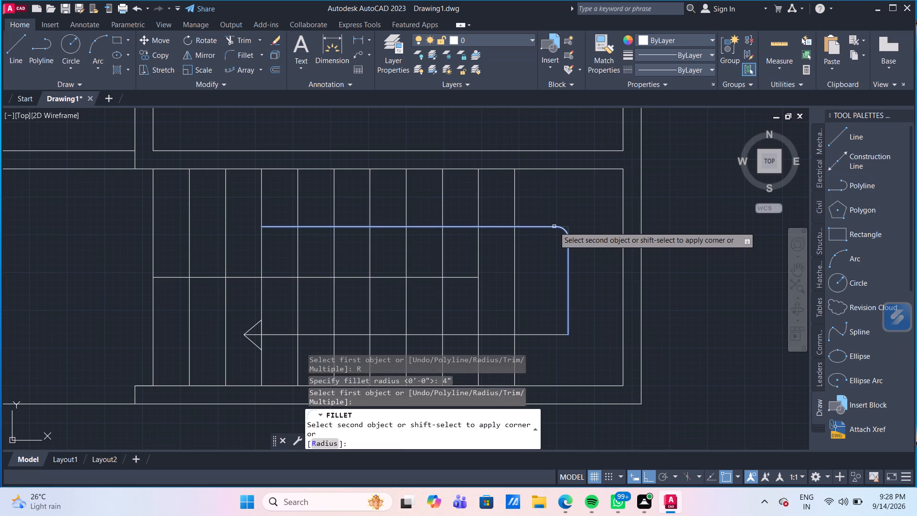
pyautogui.click(554, 226)
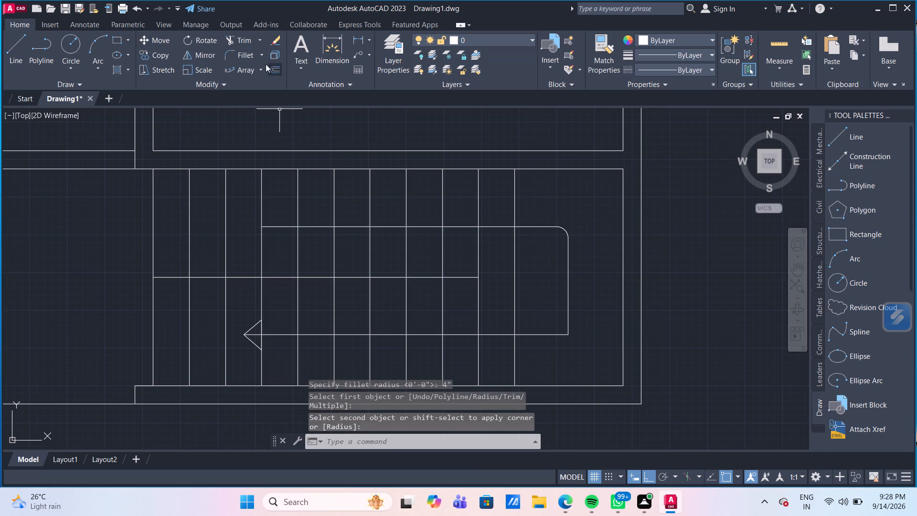
pyautogui.click(243, 54)
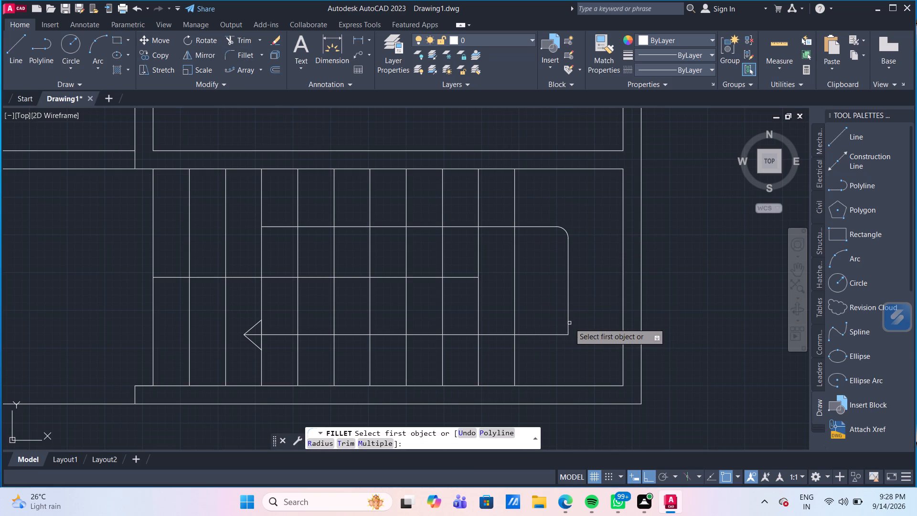
pyautogui.click(567, 323)
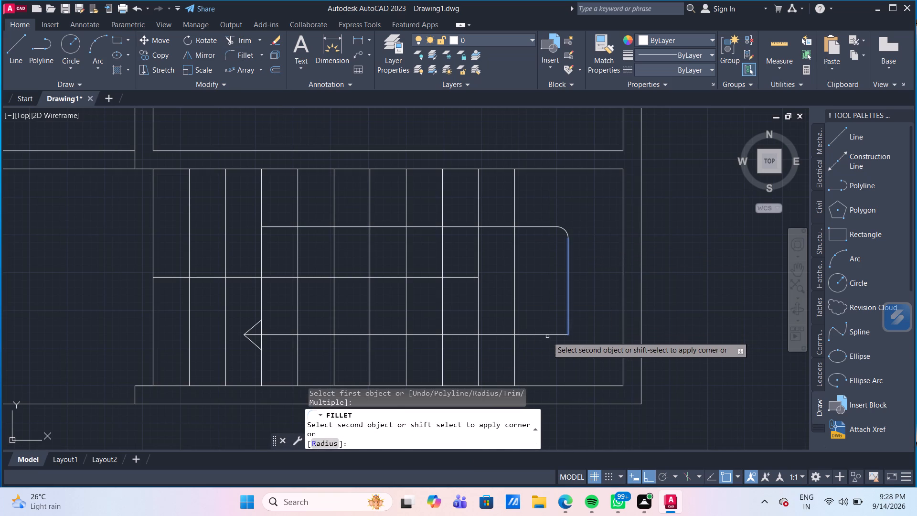
pyautogui.click(548, 336)
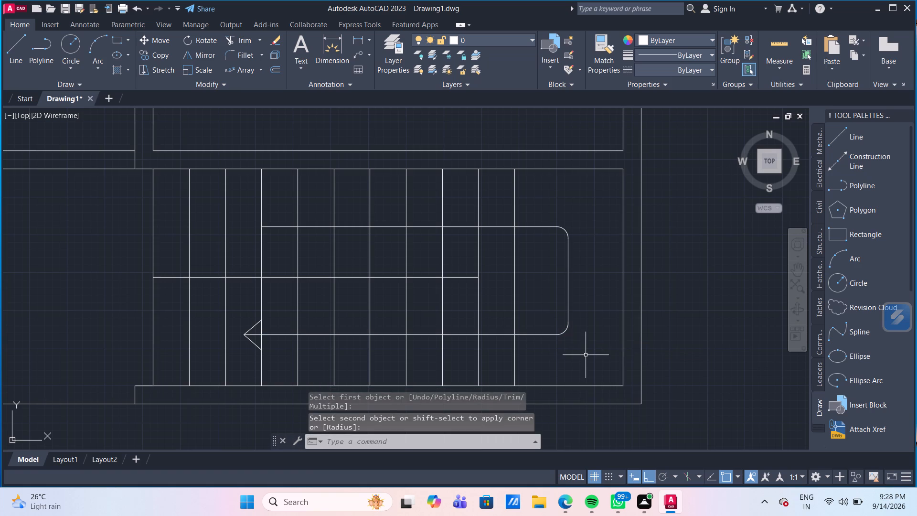
pyautogui.press('Escape')
# Set the lineweight of the whole stair path, including its rounded corners and all arrowhead lines, to 0.30 mm.
pyautogui.scroll(-2, 603, 370)
pyautogui.scroll(1, 600, 370)
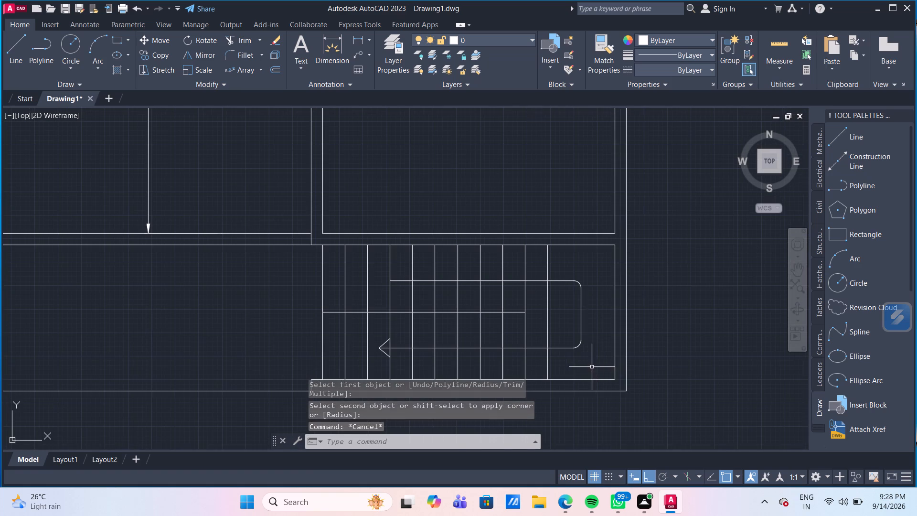
pyautogui.click(581, 341)
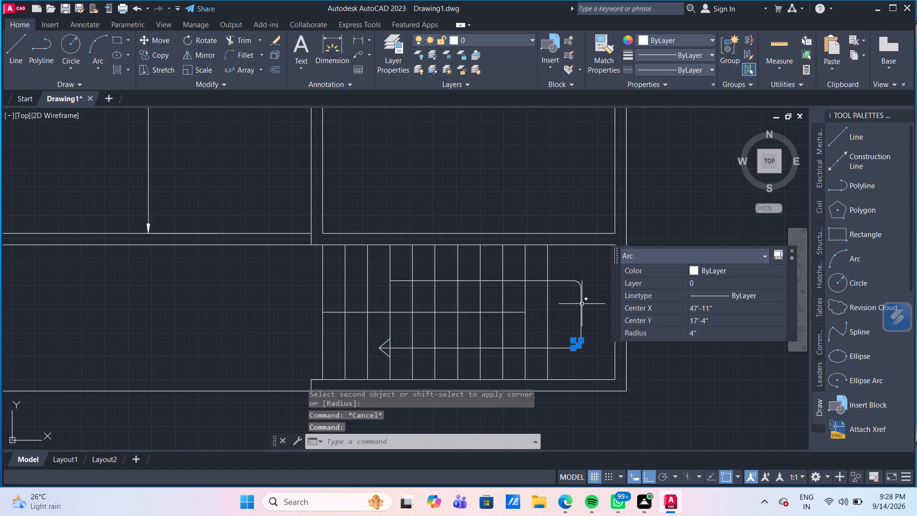
pyautogui.click(582, 302)
pyautogui.click(566, 283)
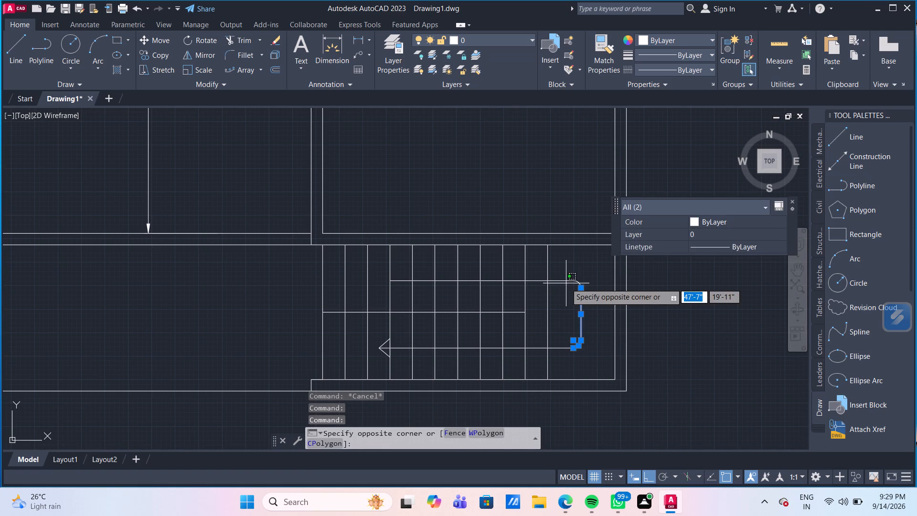
pyautogui.click(580, 278)
pyautogui.click(580, 278)
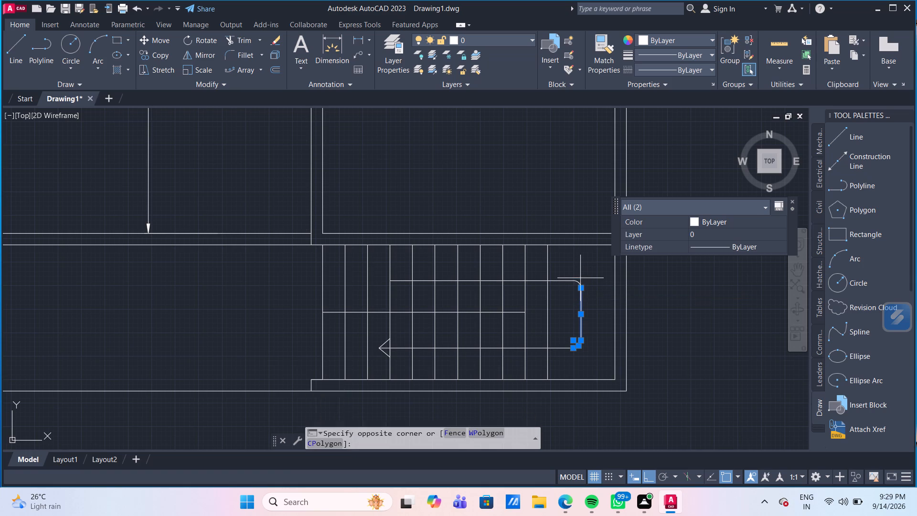
pyautogui.click(563, 297)
pyautogui.click(561, 362)
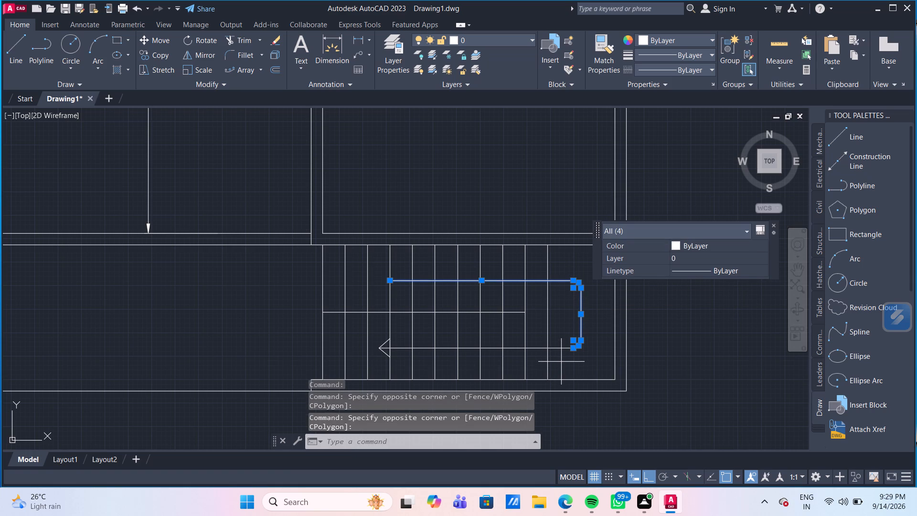
pyautogui.click(557, 338)
pyautogui.scroll(2, 364, 363)
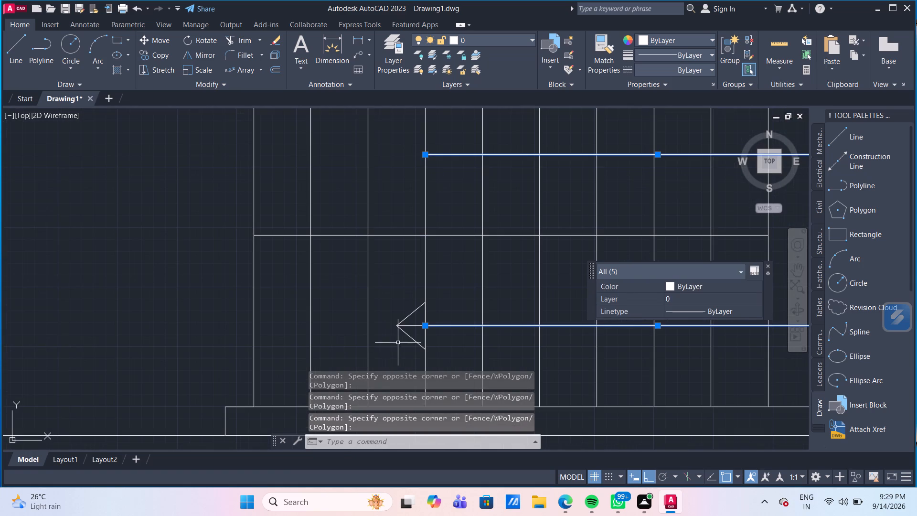
pyautogui.click(408, 326)
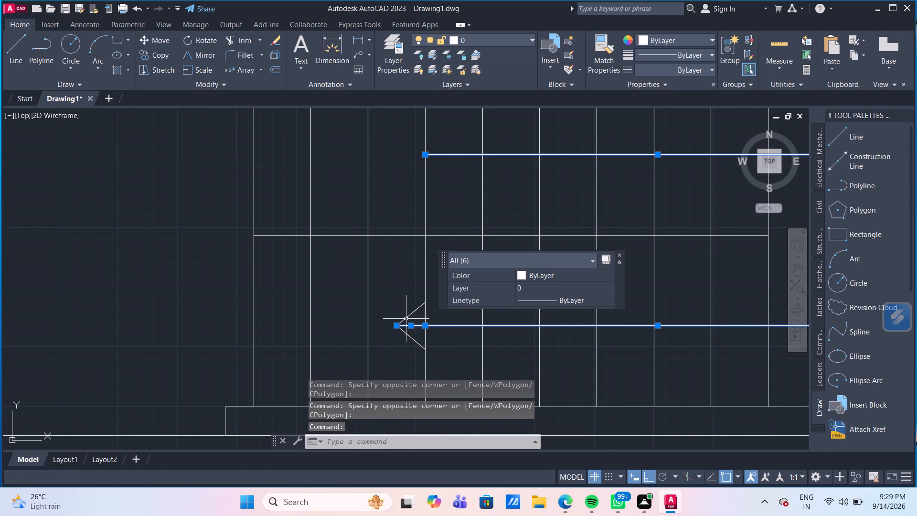
pyautogui.click(406, 319)
pyautogui.click(410, 339)
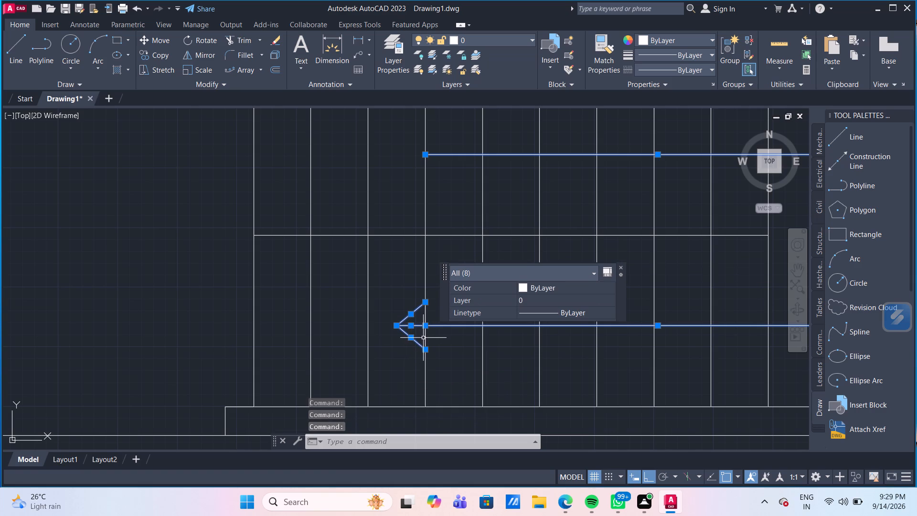
pyautogui.click(424, 338)
pyautogui.click(426, 314)
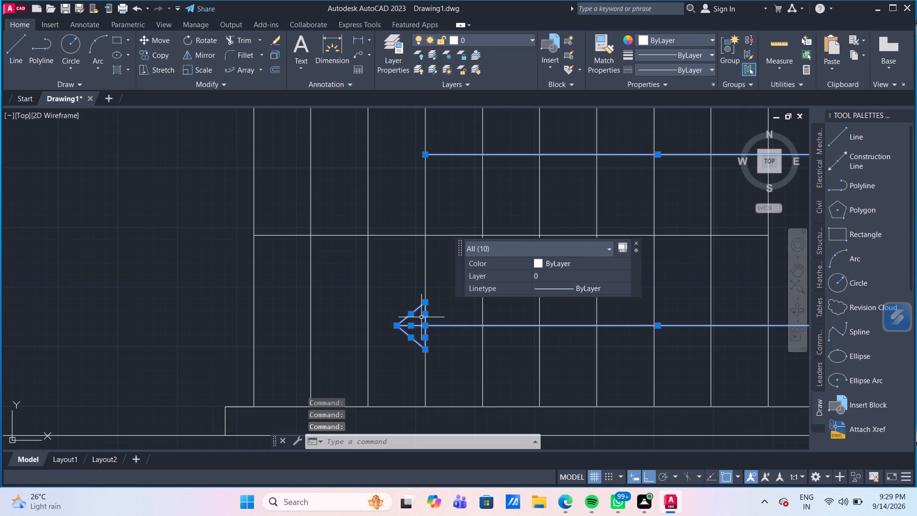
pyautogui.click(708, 58)
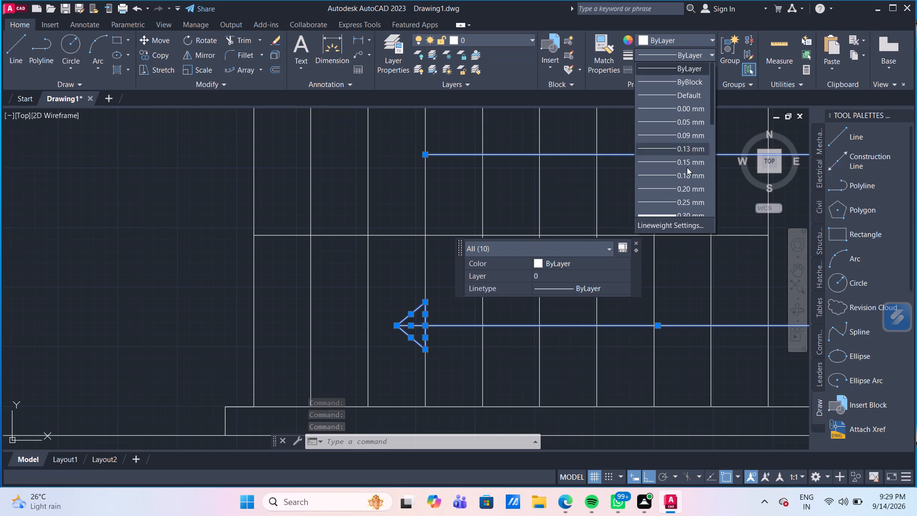
pyautogui.scroll(-2, 683, 203)
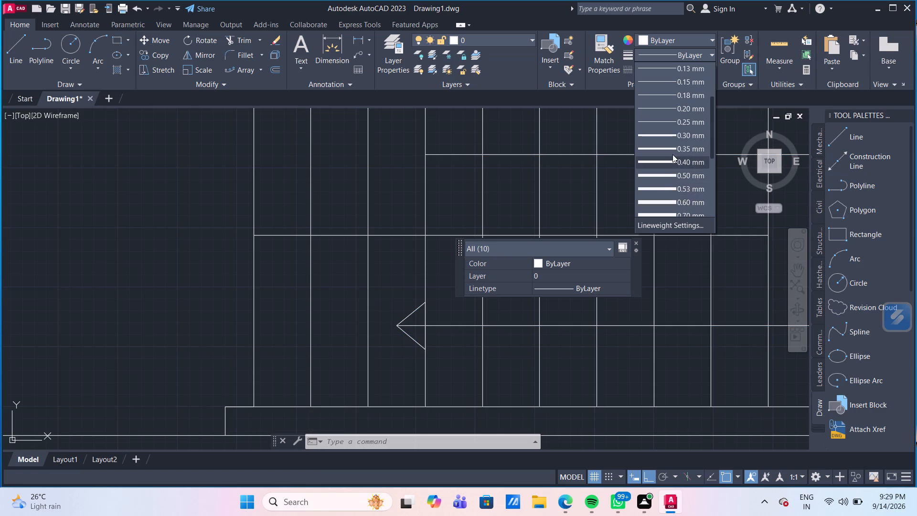
pyautogui.click(675, 136)
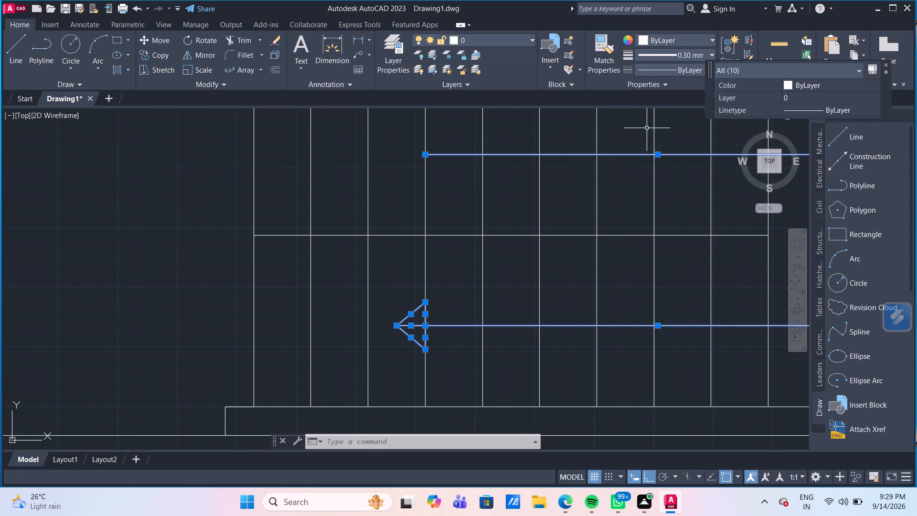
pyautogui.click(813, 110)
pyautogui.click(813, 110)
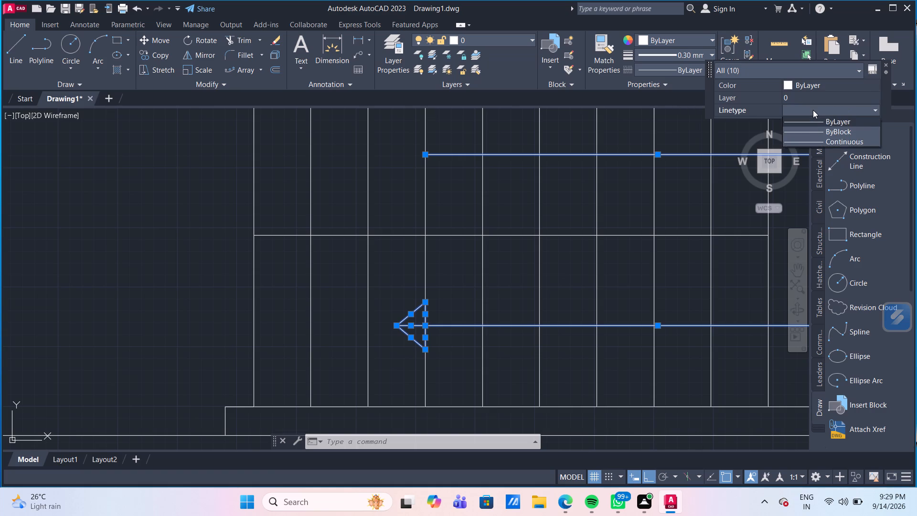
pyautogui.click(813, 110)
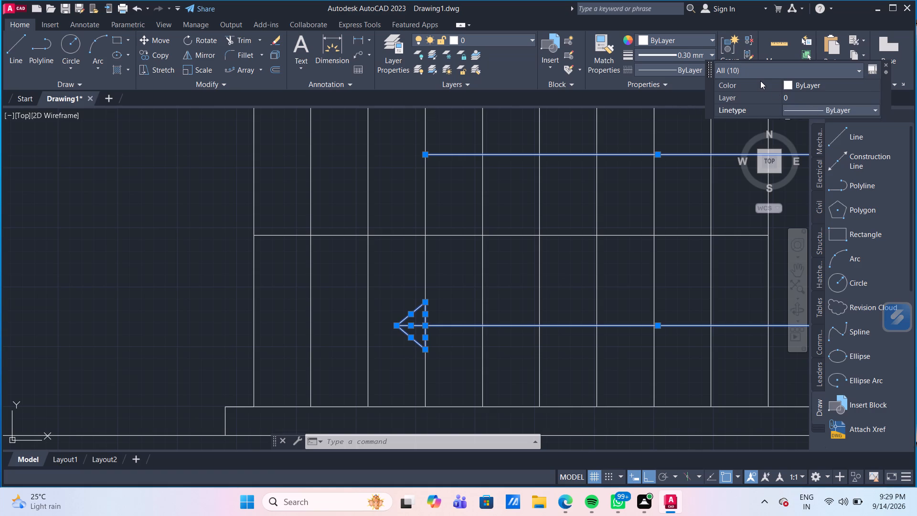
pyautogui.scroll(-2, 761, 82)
# Set the lineweight of the selected stair path and arrowhead to 0.60 mm.
pyautogui.click(682, 54)
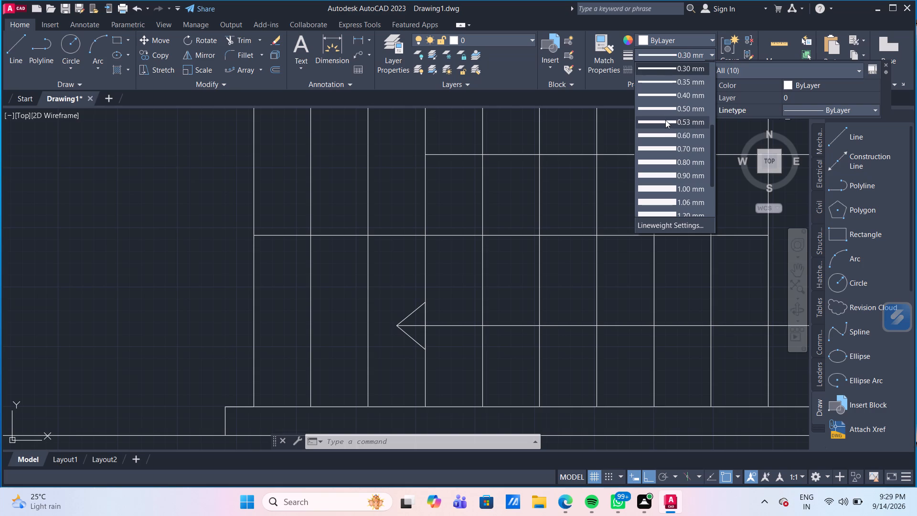
pyautogui.click(668, 135)
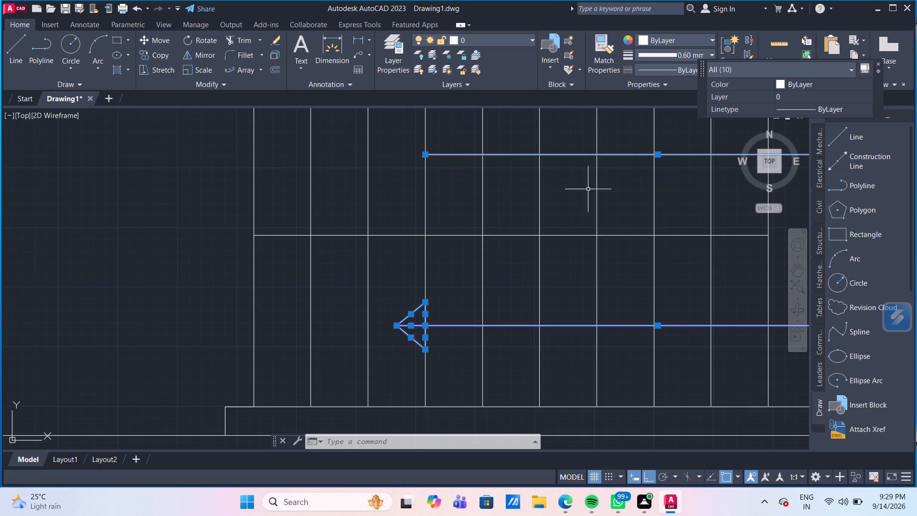
pyautogui.moveTo(583, 209); pyautogui.dragTo(385, 199, button='middle')
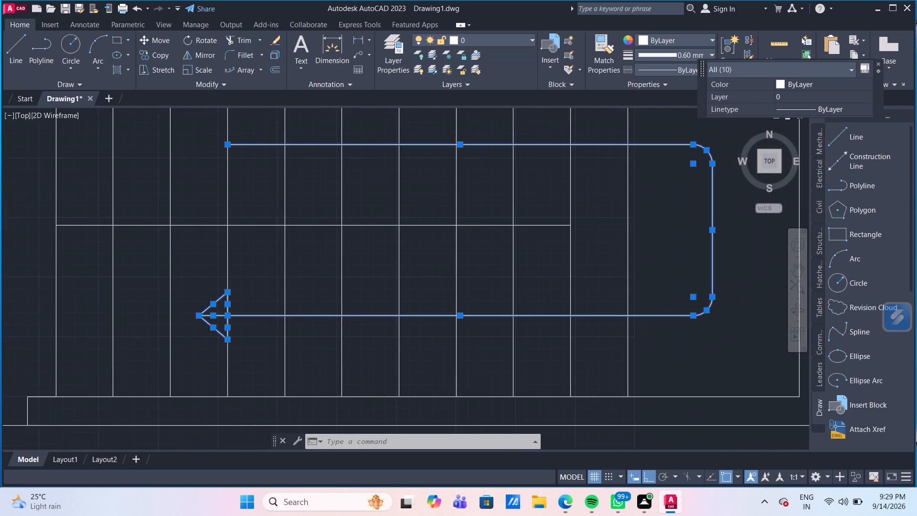
pyautogui.press('Return')
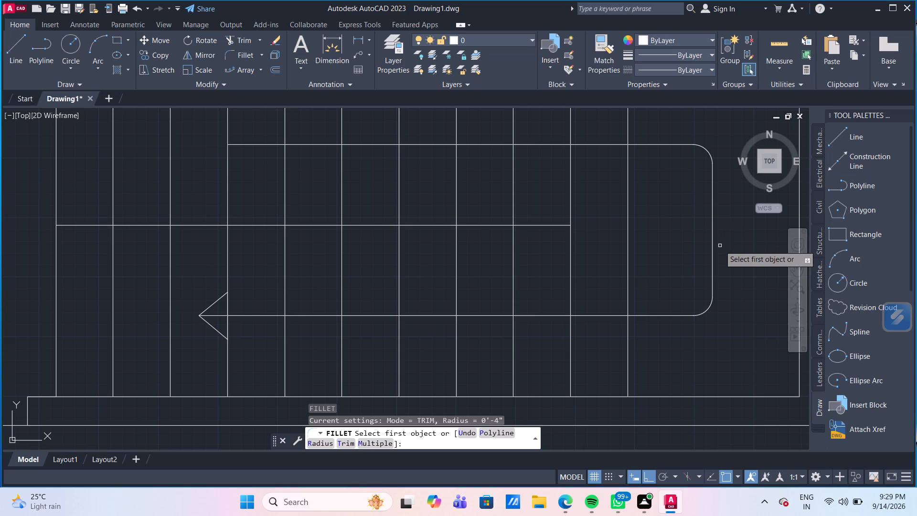
pyautogui.press('Escape')
# Group the U-shaped stair path, its rounded corners and all the arrowhead lines into a single object.
pyautogui.moveTo(727, 353); pyautogui.dragTo(714, 309)
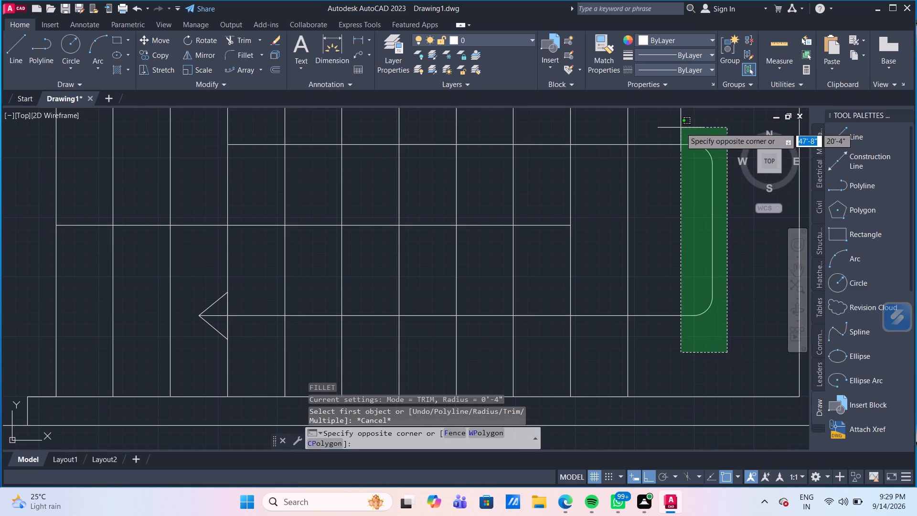
pyautogui.click(681, 128)
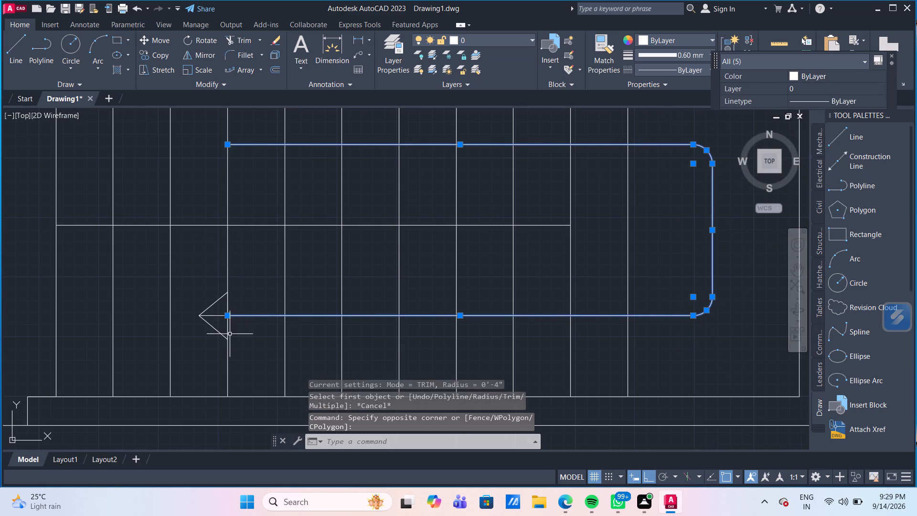
pyautogui.moveTo(218, 343); pyautogui.dragTo(211, 326)
pyautogui.click(196, 283)
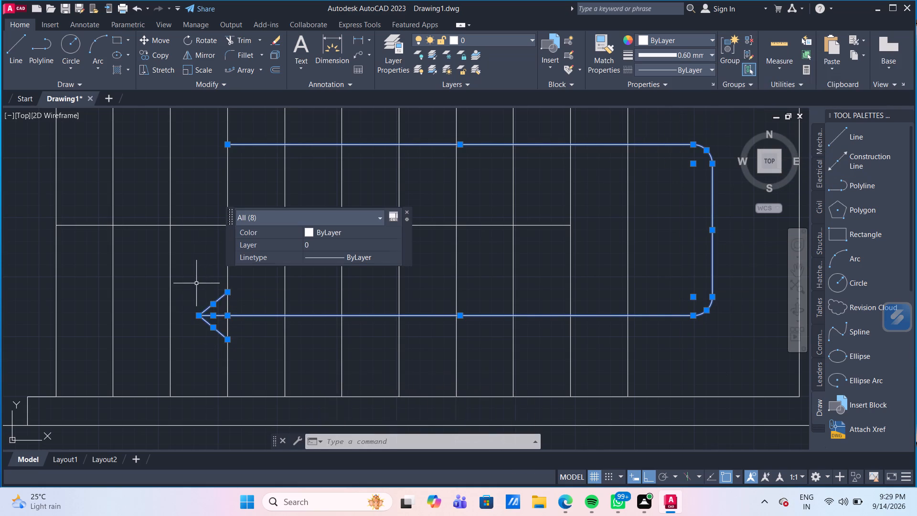
pyautogui.click(226, 327)
pyautogui.click(227, 306)
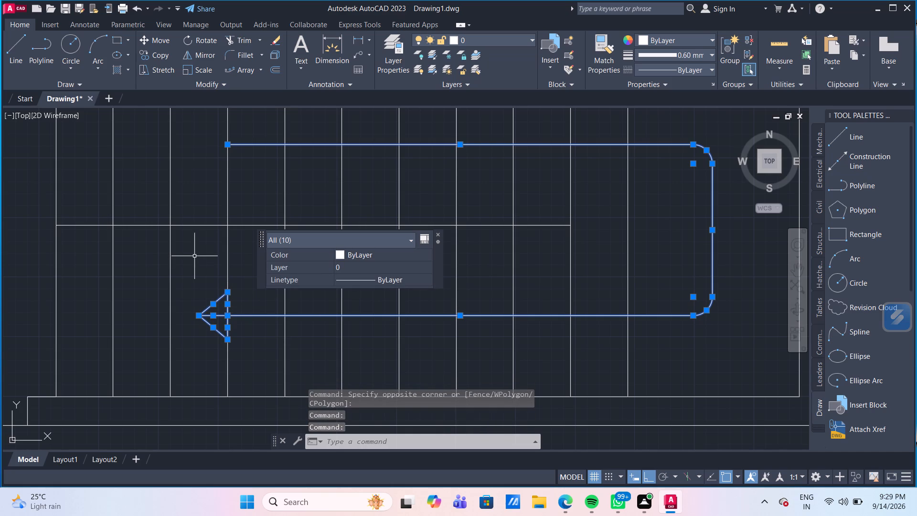
pyautogui.press('g')
pyautogui.press('Return')
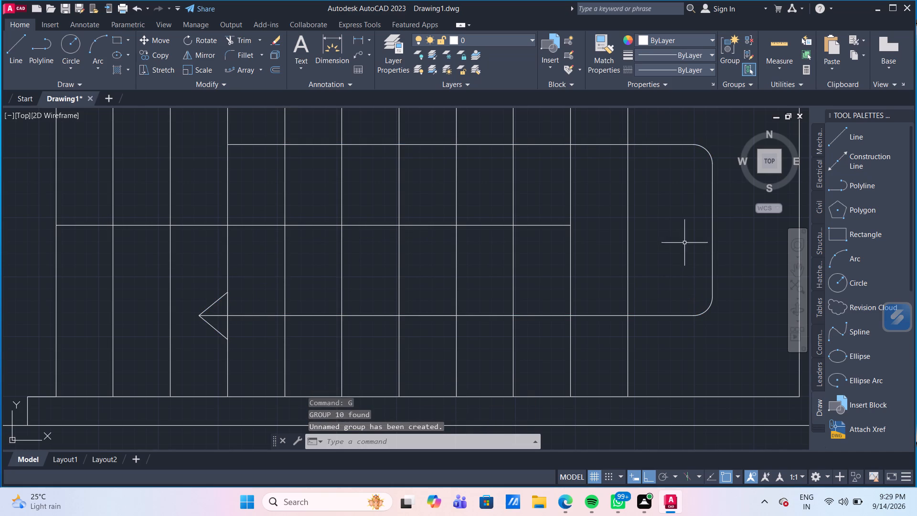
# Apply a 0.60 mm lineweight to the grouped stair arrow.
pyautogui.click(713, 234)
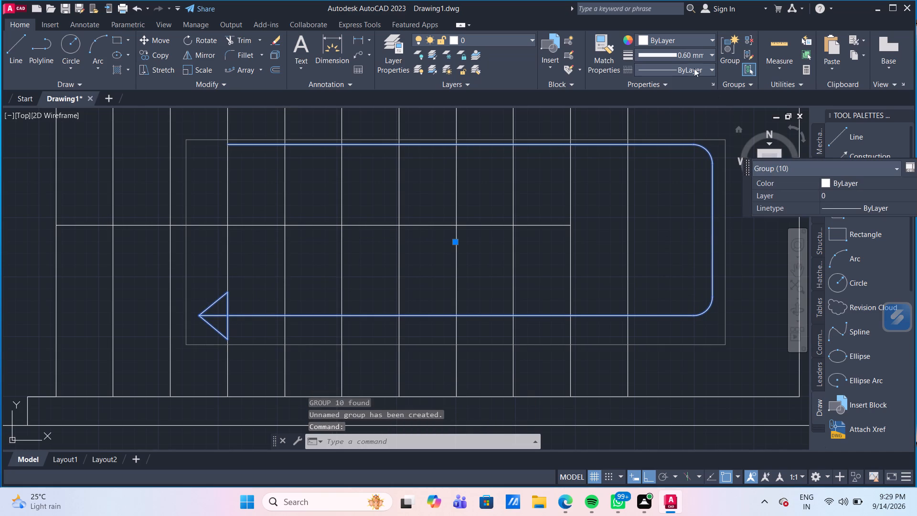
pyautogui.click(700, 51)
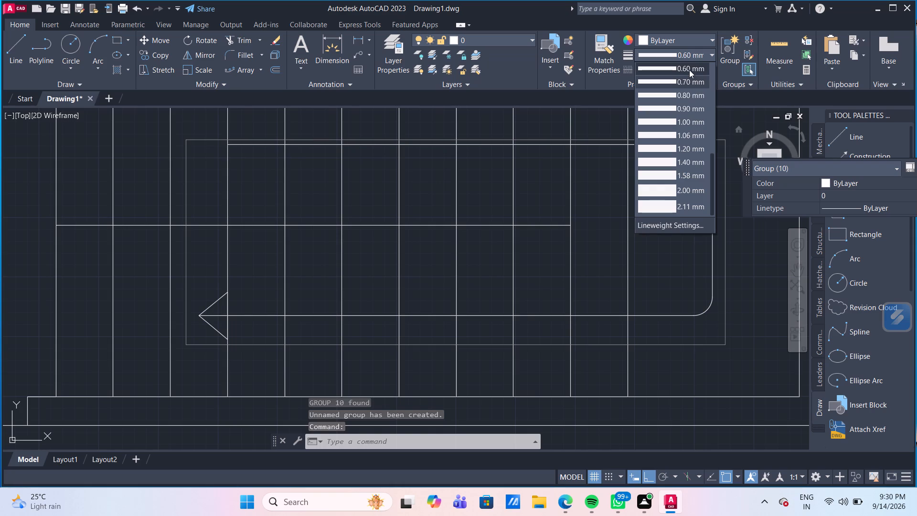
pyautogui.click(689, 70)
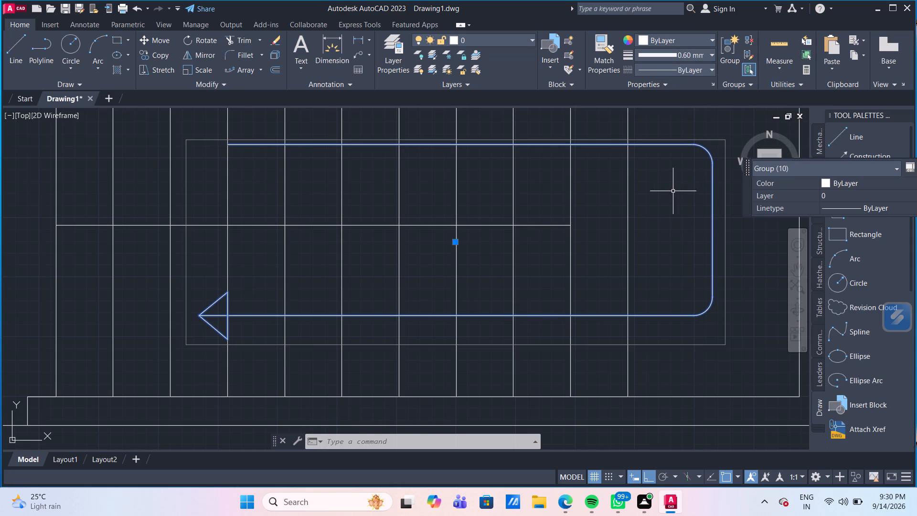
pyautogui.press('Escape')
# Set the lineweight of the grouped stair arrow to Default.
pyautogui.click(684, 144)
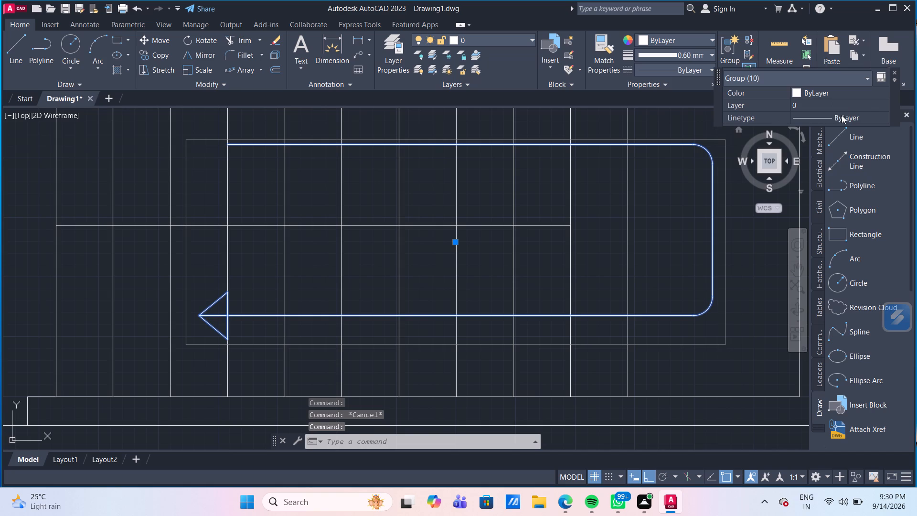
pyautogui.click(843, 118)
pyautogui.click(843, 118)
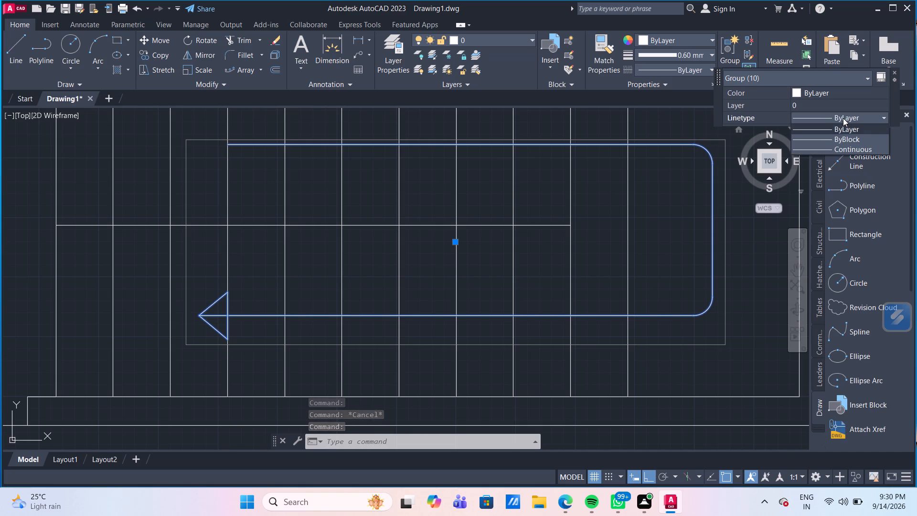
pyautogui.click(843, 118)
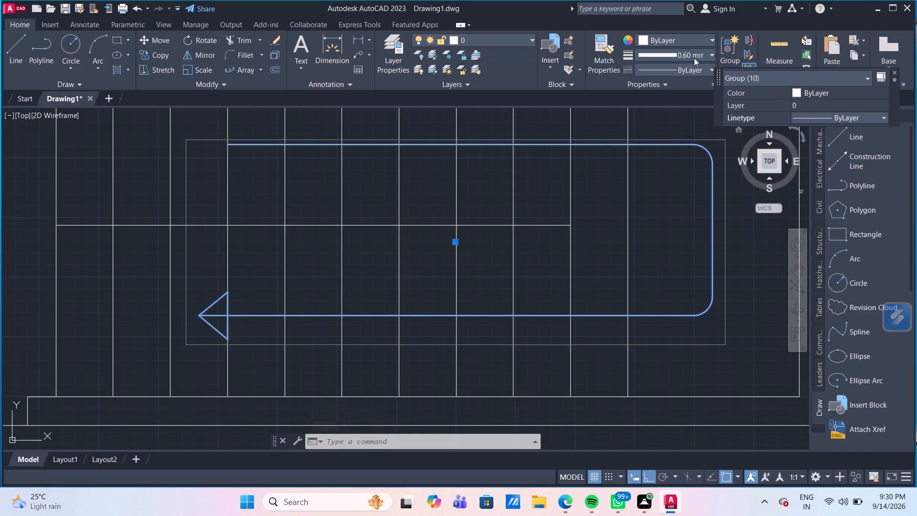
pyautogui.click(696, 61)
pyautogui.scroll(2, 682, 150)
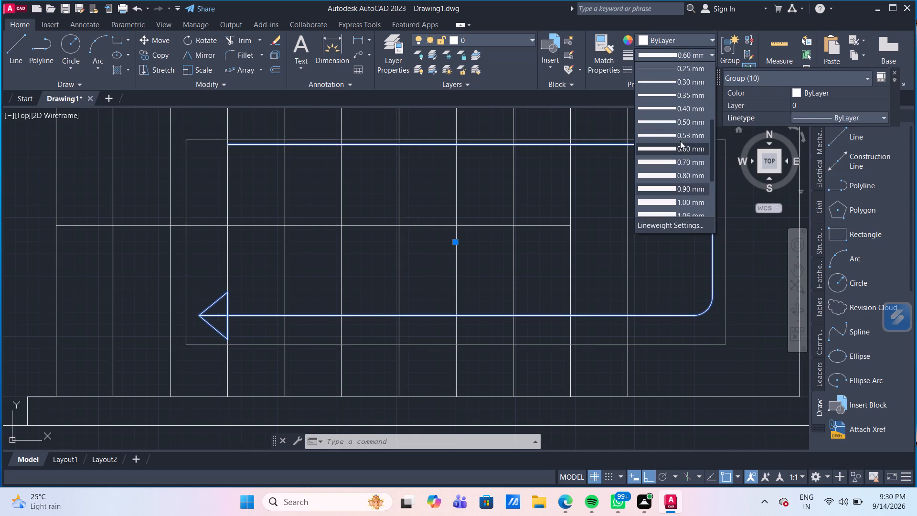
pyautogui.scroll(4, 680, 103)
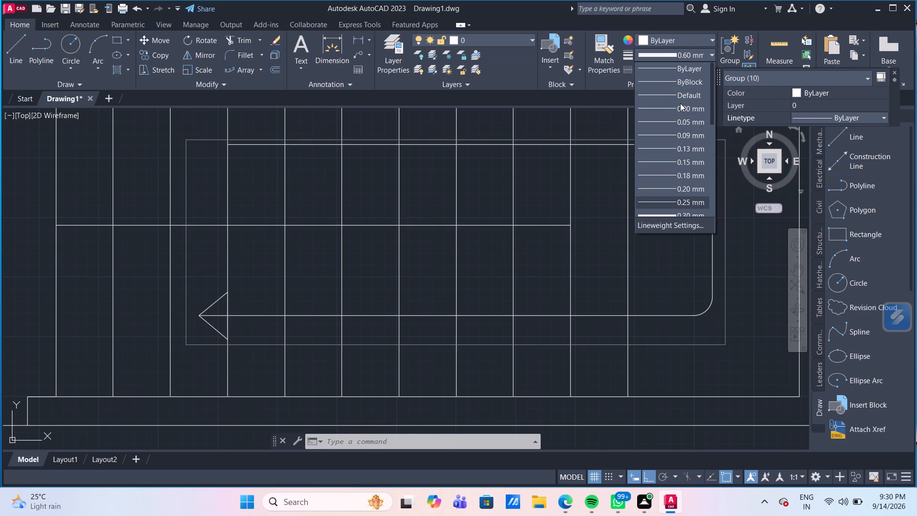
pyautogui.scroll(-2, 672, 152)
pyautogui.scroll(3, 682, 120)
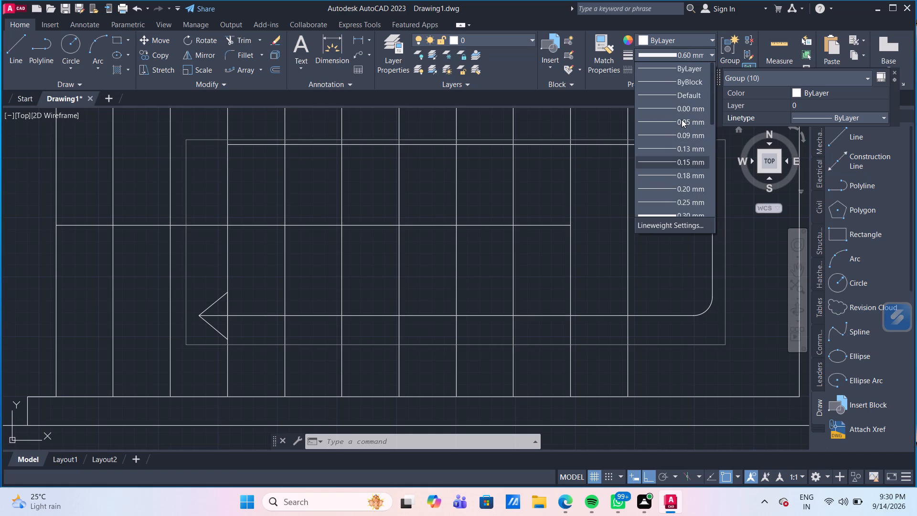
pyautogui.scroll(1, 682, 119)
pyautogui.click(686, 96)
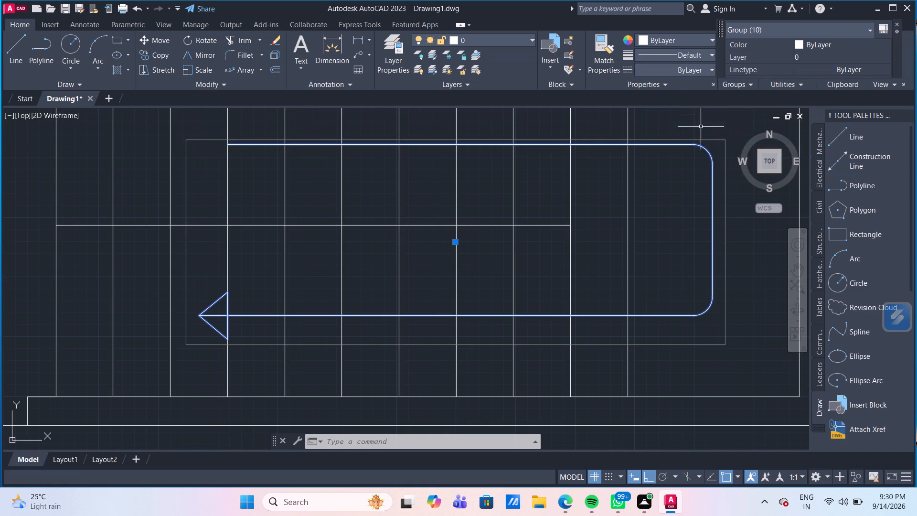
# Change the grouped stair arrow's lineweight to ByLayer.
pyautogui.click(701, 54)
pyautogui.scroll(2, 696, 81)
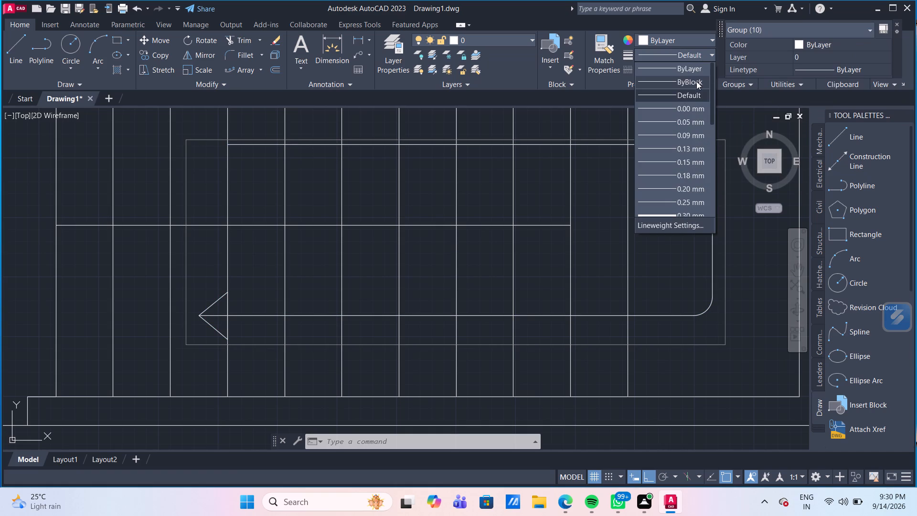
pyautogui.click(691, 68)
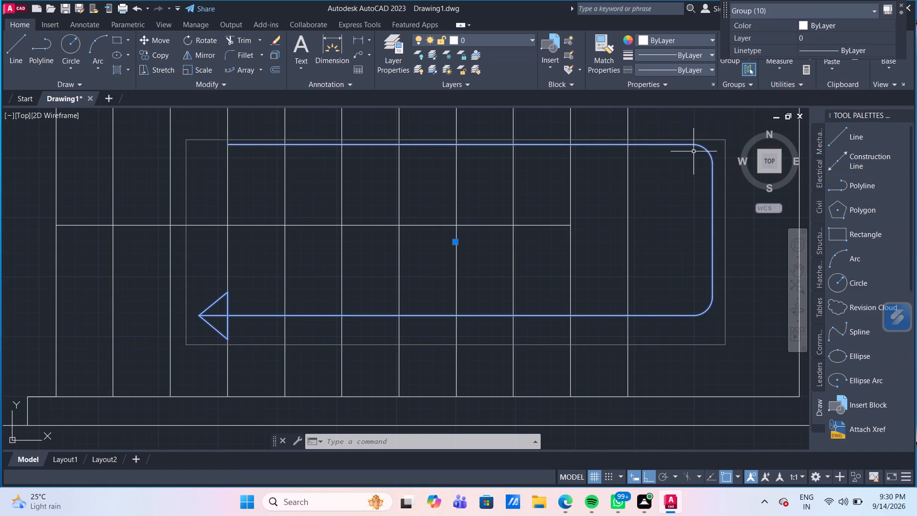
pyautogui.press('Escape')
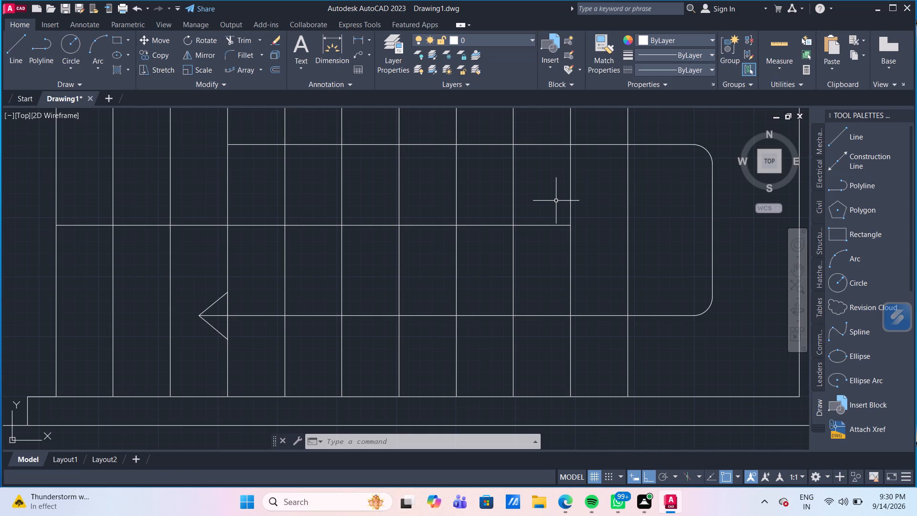
# Set the lineweight of the whole stair arrow group to 0.60 mm.
pyautogui.click(682, 146)
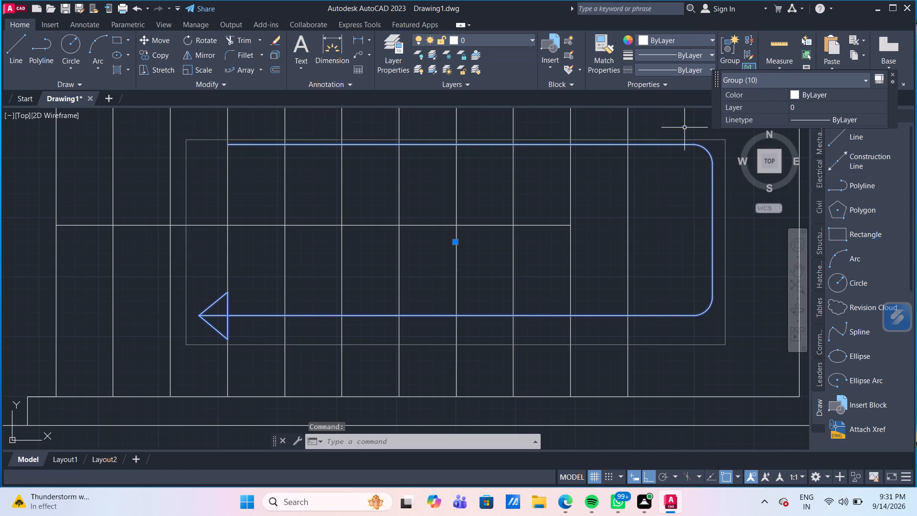
pyautogui.click(694, 56)
pyautogui.click(694, 56)
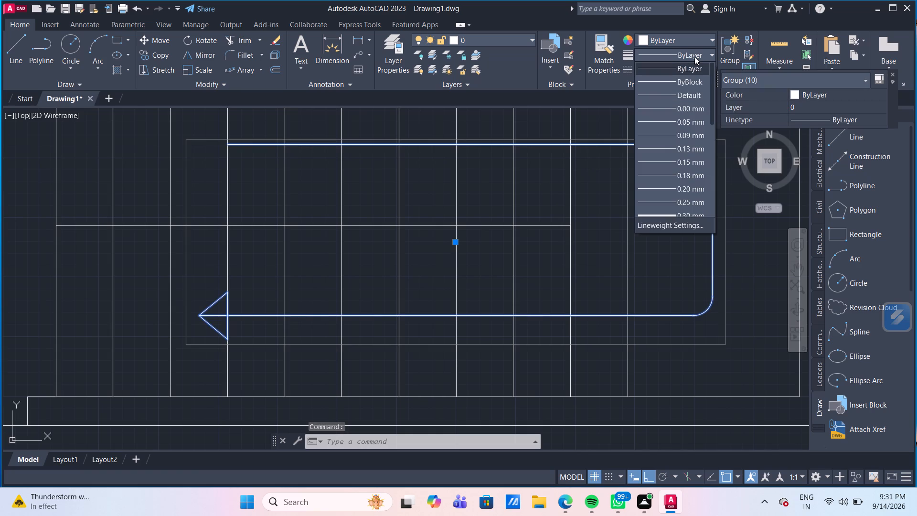
pyautogui.click(698, 69)
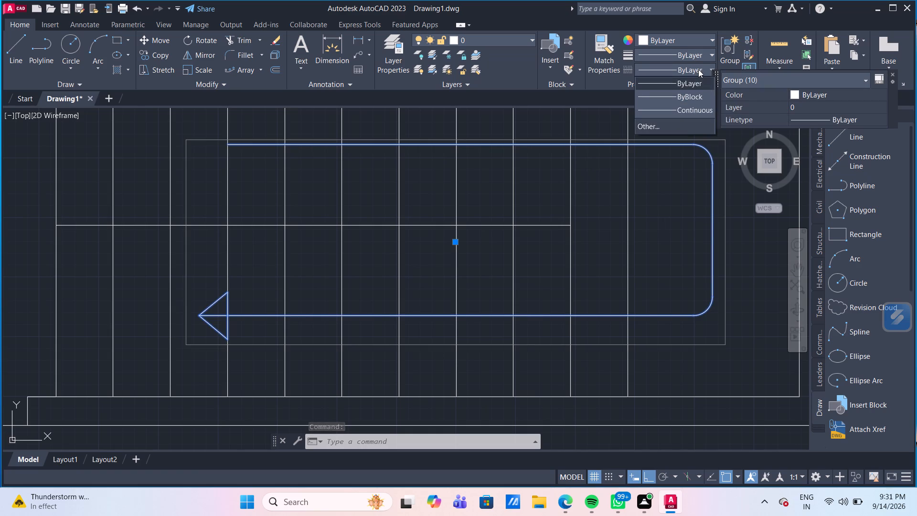
pyautogui.click(698, 69)
pyautogui.click(696, 54)
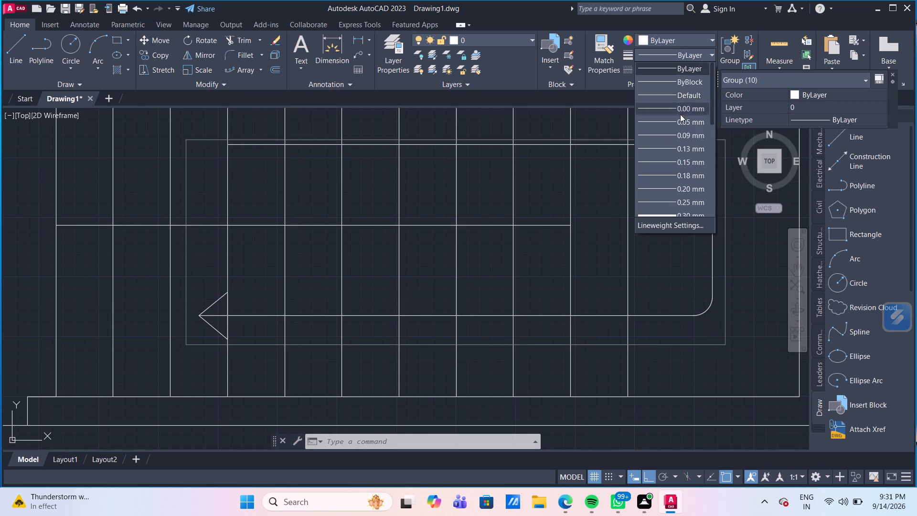
pyautogui.scroll(-2, 688, 168)
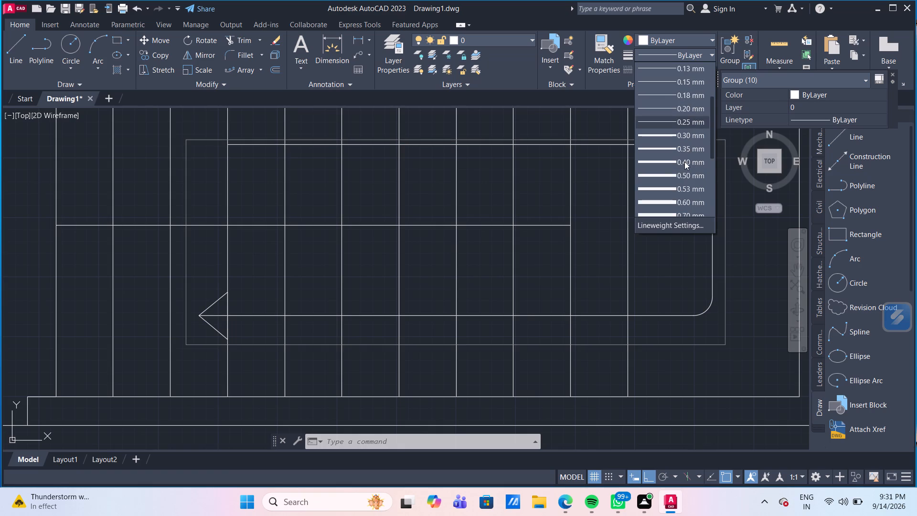
pyautogui.scroll(-1, 684, 161)
pyautogui.click(670, 162)
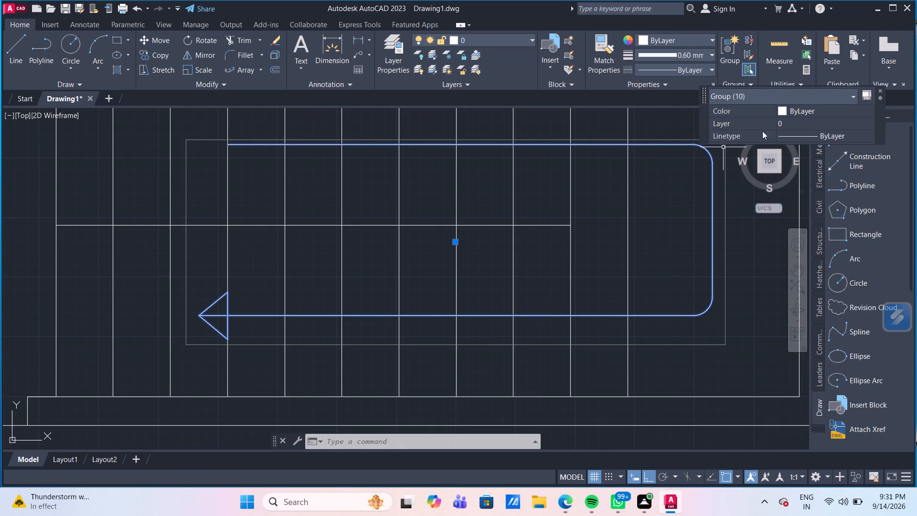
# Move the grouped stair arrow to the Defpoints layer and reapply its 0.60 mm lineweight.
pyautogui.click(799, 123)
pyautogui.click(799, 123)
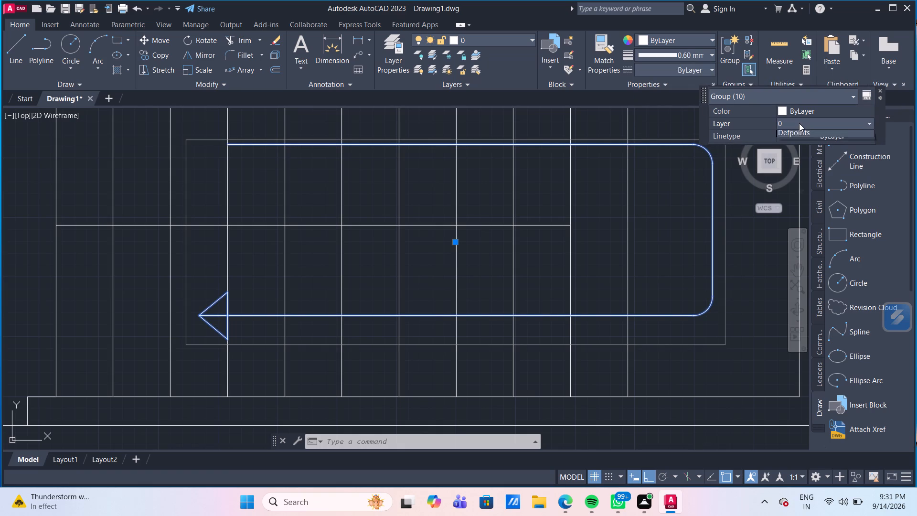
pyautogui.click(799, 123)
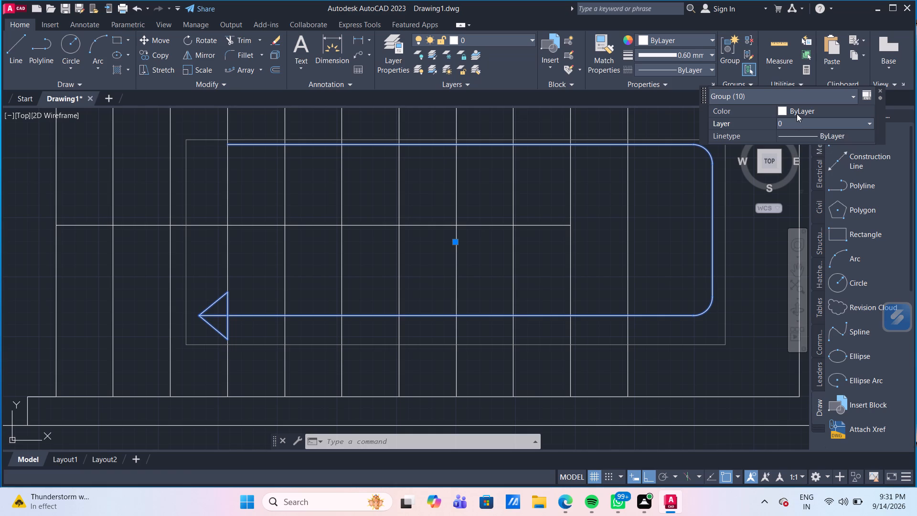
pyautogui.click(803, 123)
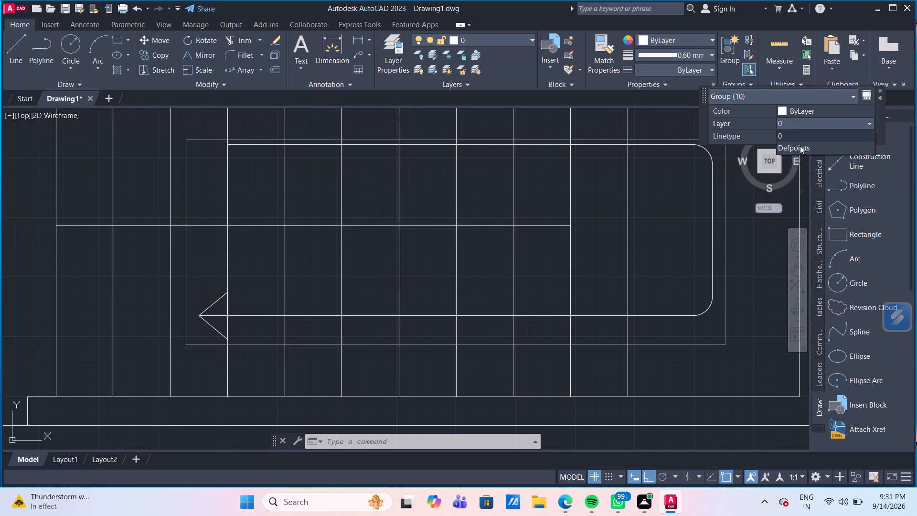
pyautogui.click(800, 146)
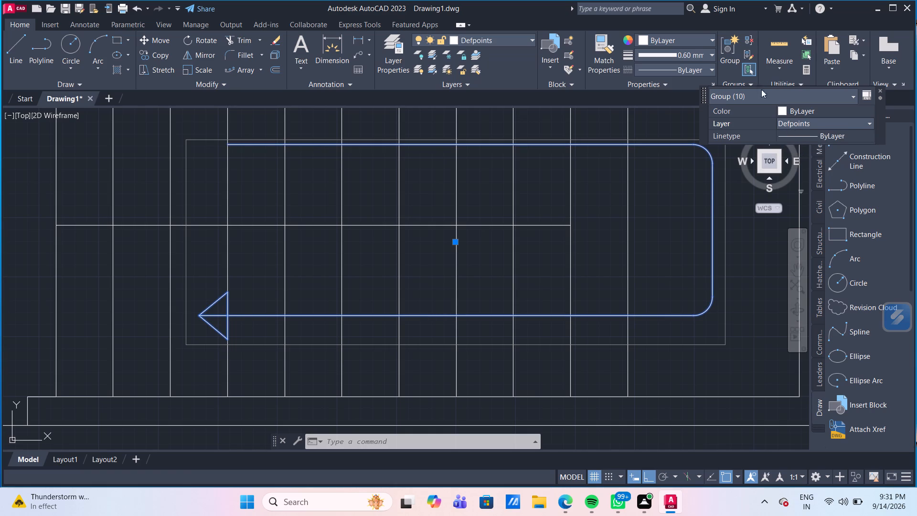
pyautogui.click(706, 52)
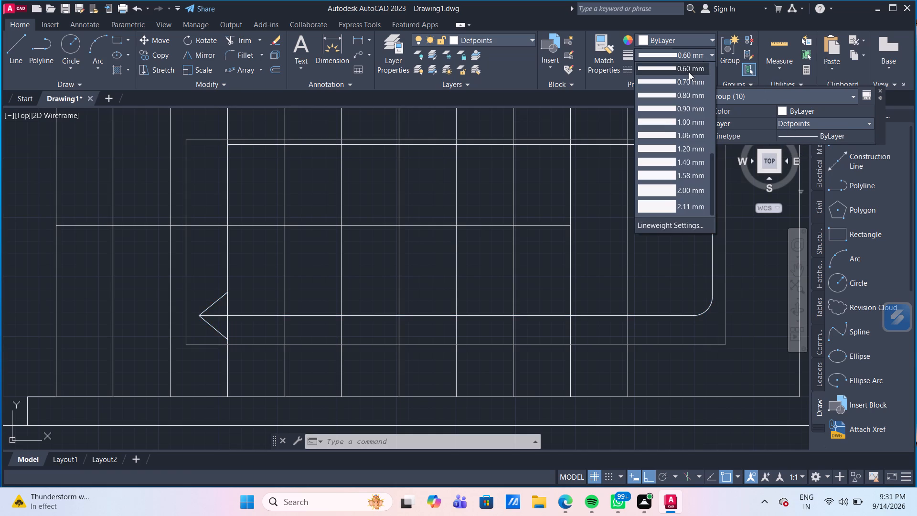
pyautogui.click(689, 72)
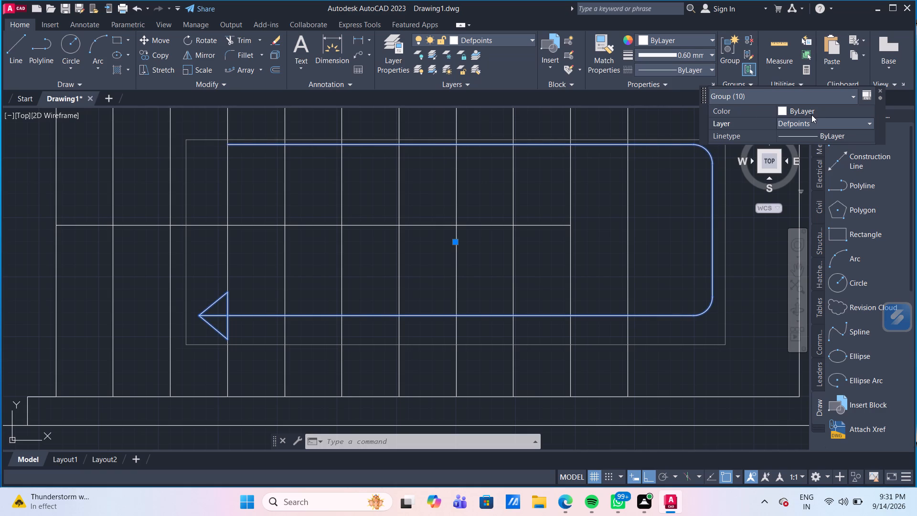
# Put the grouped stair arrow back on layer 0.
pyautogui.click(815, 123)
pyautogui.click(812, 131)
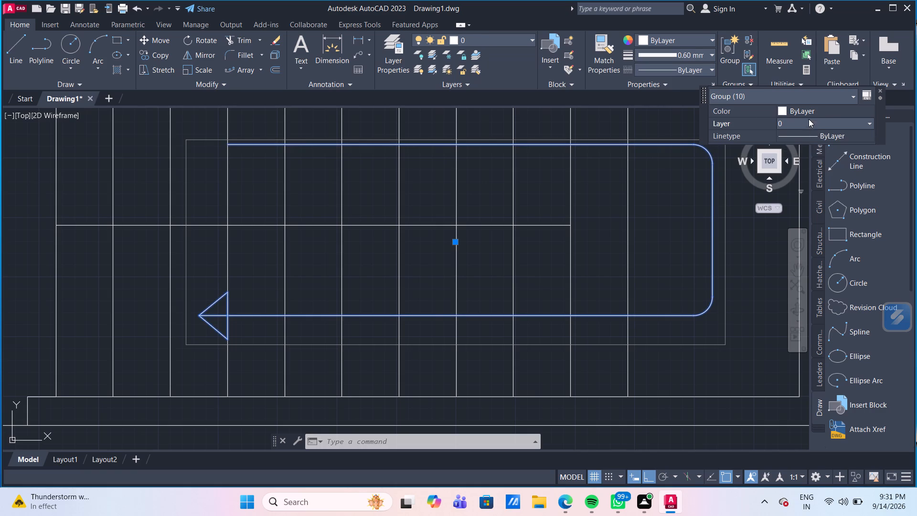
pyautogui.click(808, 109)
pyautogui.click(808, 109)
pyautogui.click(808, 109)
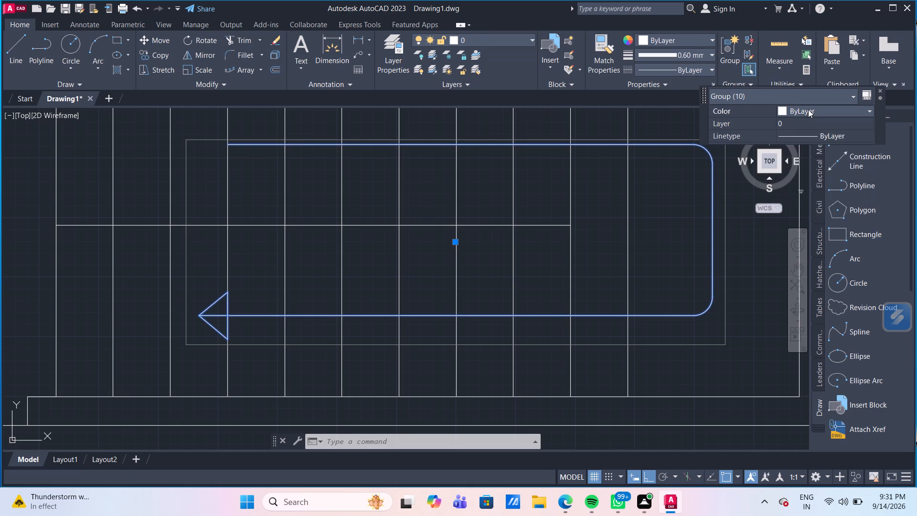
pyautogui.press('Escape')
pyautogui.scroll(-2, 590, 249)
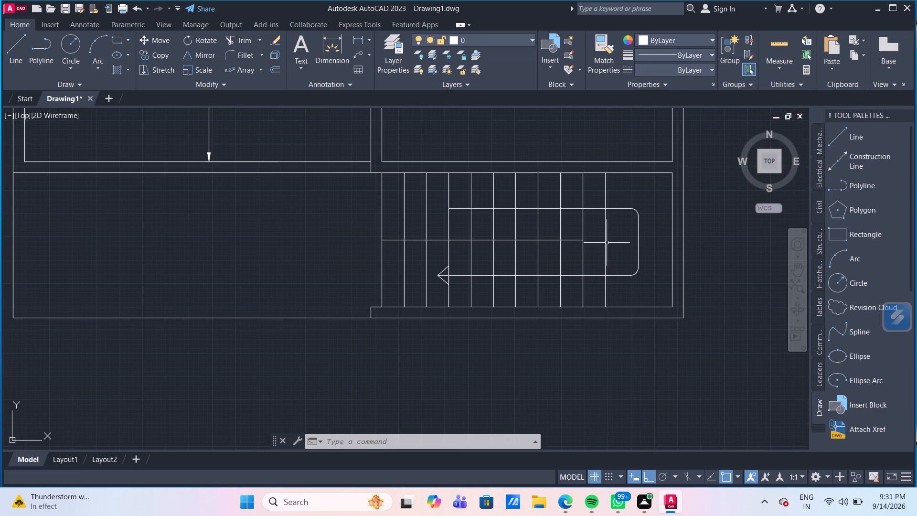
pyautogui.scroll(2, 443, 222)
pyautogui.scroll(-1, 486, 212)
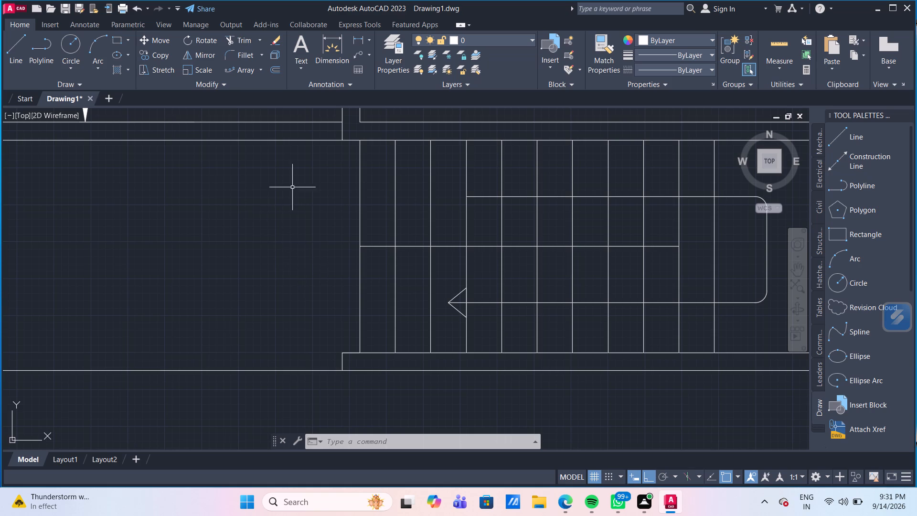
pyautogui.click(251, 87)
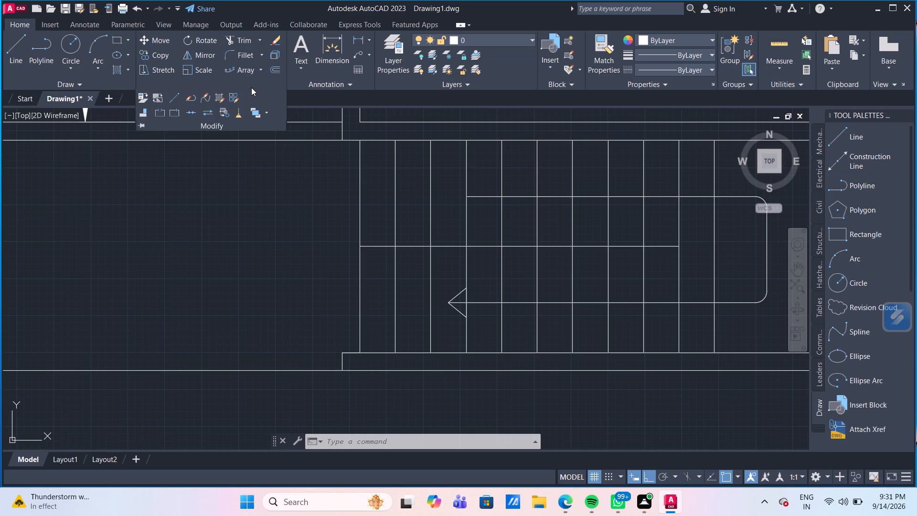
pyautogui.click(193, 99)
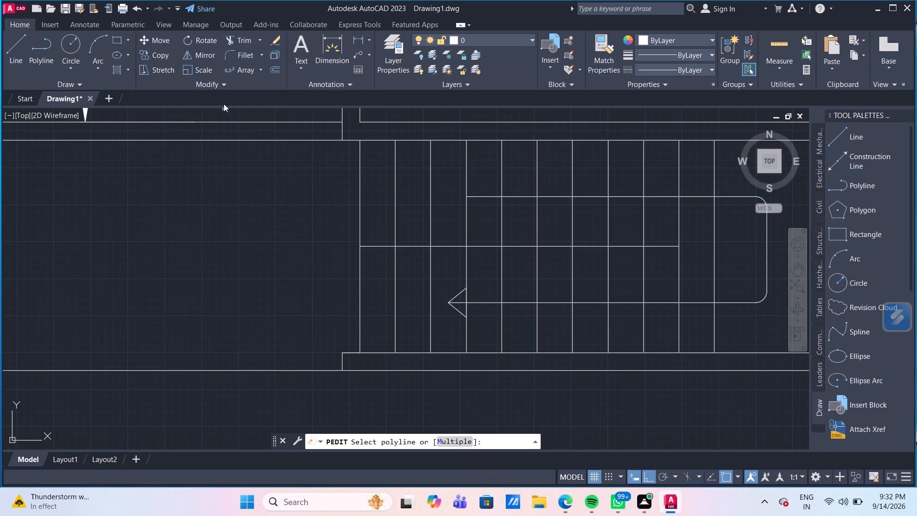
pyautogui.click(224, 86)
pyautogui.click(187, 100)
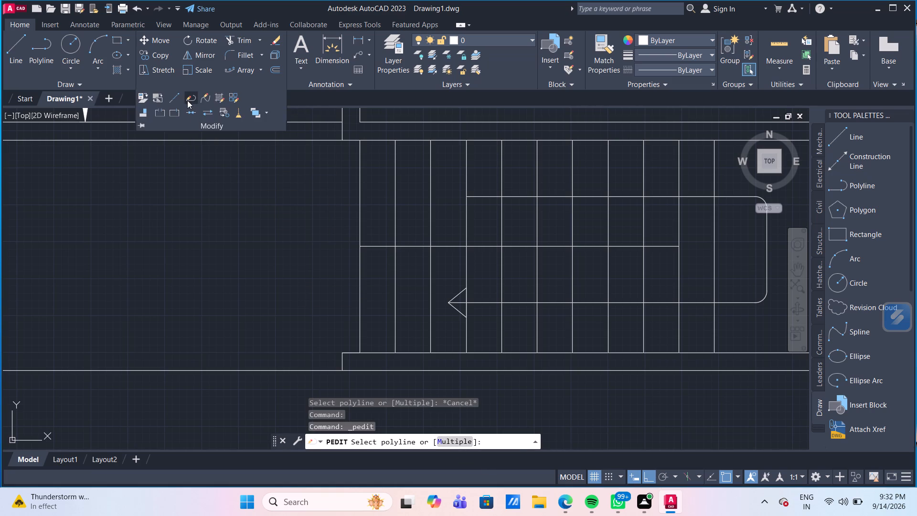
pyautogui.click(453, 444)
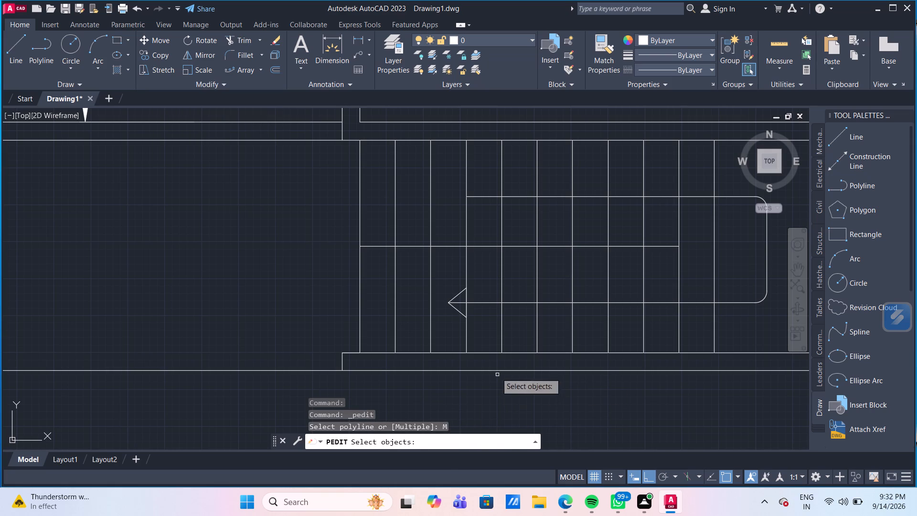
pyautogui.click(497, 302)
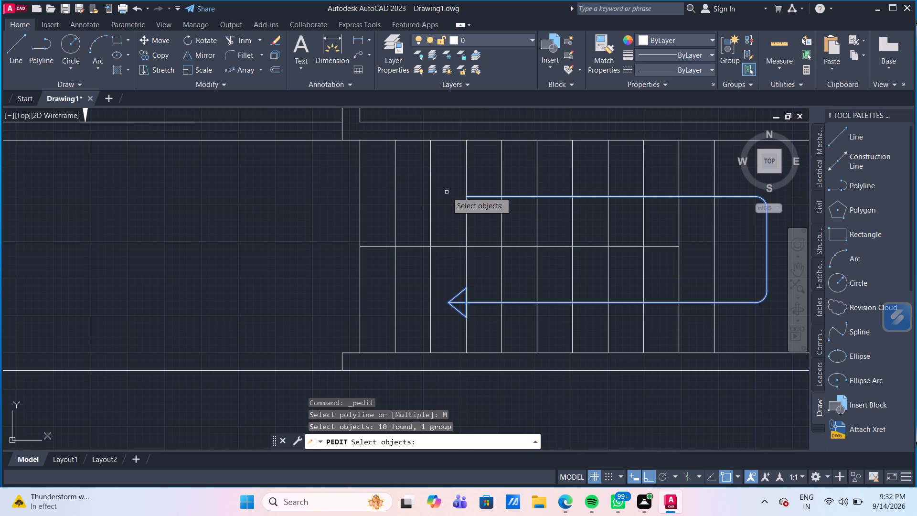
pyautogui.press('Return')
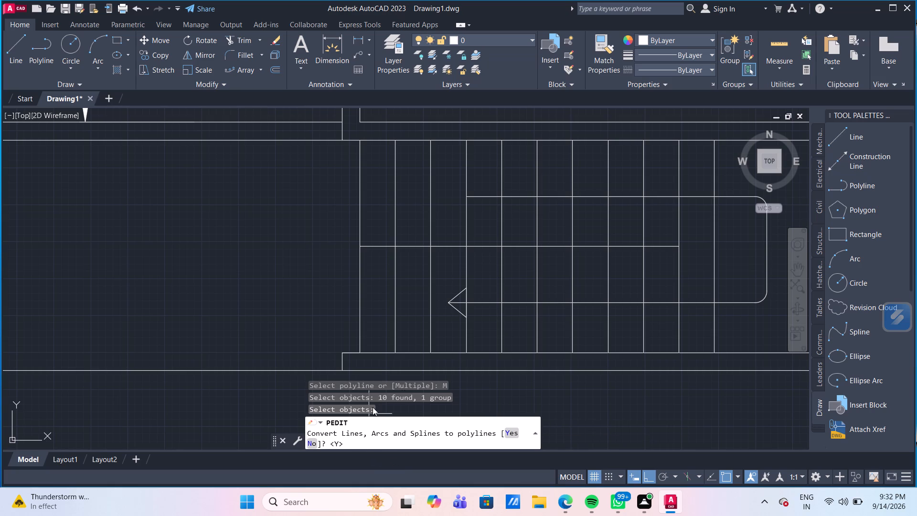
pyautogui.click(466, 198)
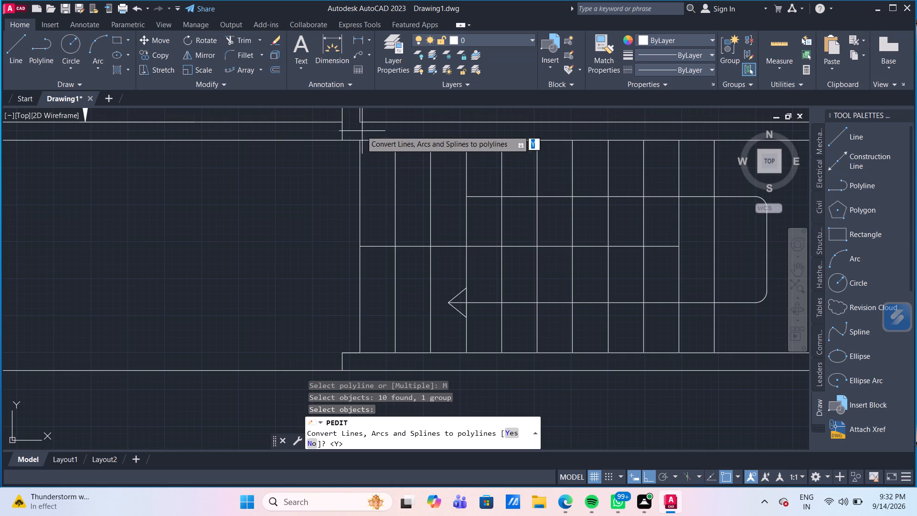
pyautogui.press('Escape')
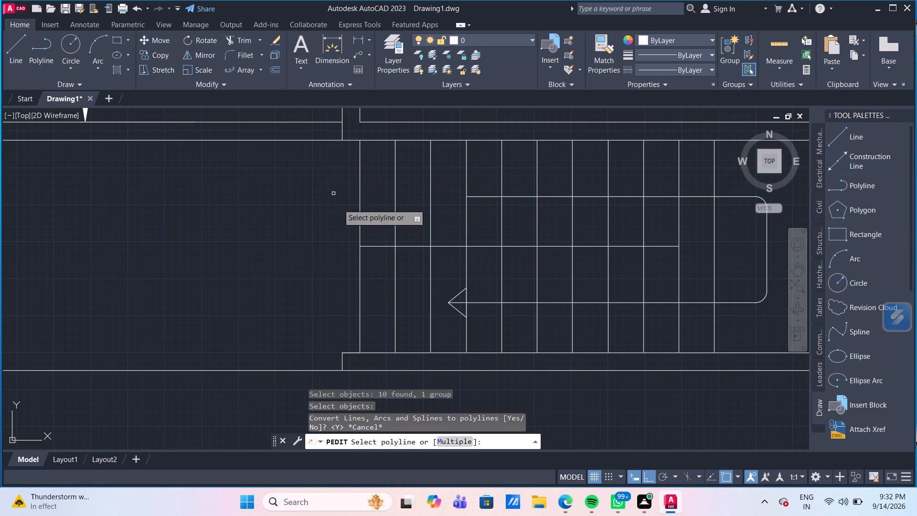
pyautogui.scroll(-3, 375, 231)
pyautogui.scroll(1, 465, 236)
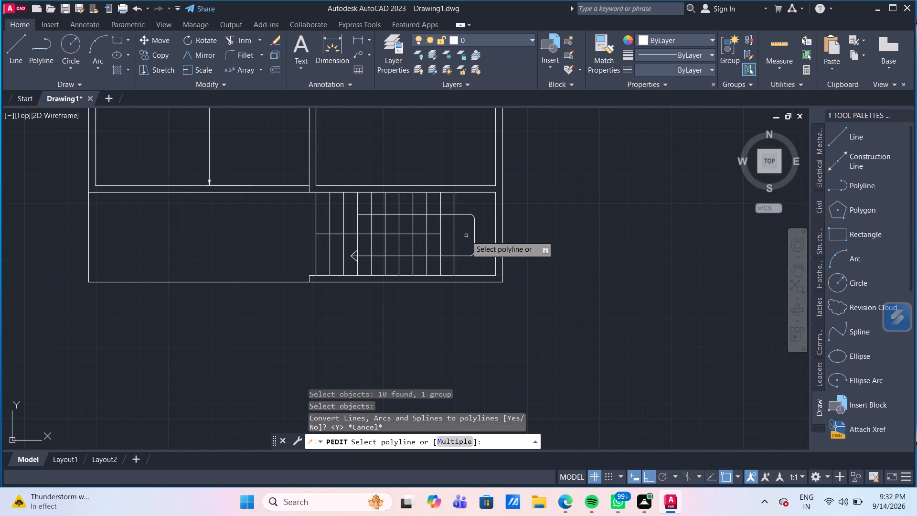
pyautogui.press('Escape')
# Erase the 13' and 18' room dimensions and the vertical dimension in the upper-left room.
pyautogui.moveTo(557, 220); pyautogui.dragTo(567, 317, button='middle')
pyautogui.scroll(-2, 559, 293)
pyautogui.scroll(2, 478, 236)
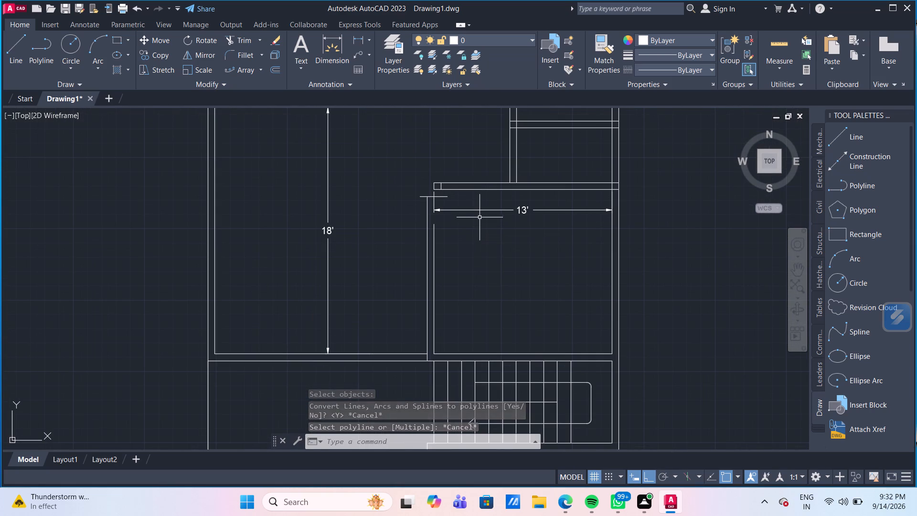
pyautogui.click(480, 211)
pyautogui.press('Delete')
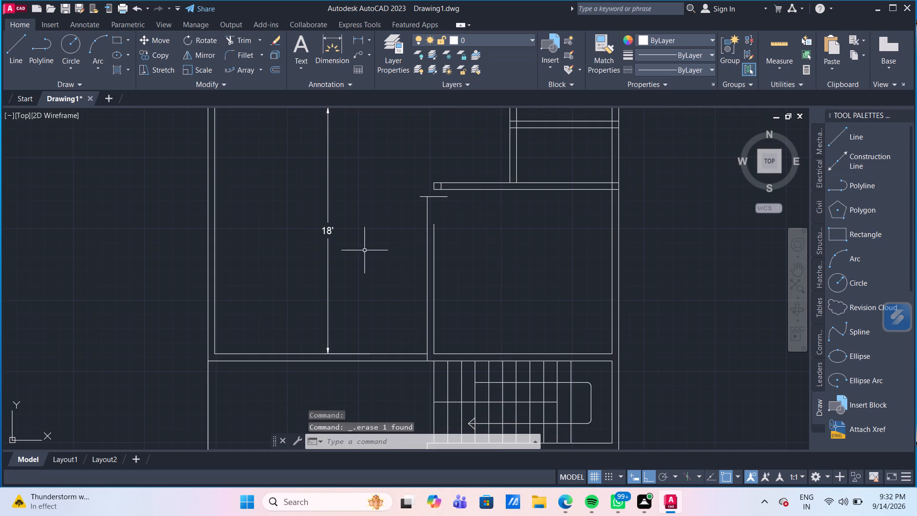
pyautogui.moveTo(351, 249); pyautogui.dragTo(294, 194)
pyautogui.click(272, 172)
pyautogui.press('Delete')
pyautogui.scroll(-1, 383, 279)
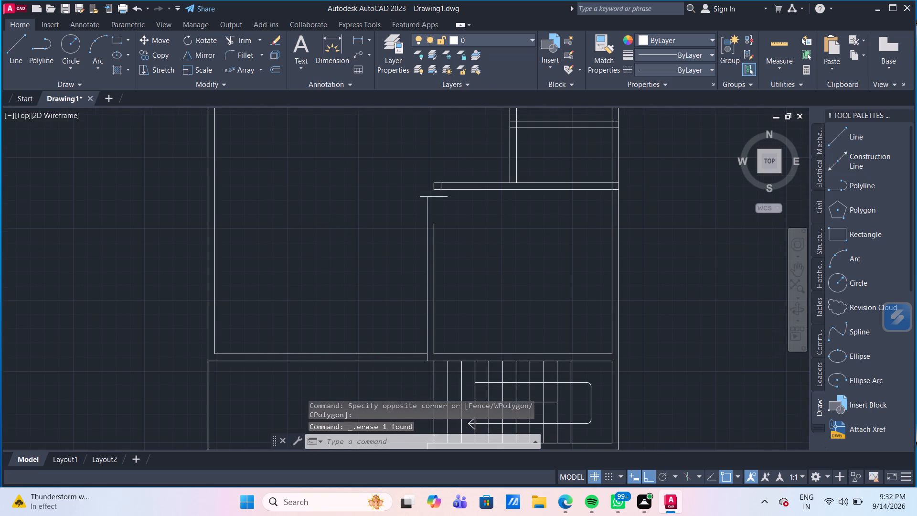
pyautogui.scroll(-1, 383, 279)
pyautogui.scroll(1, 362, 176)
pyautogui.click(362, 176)
pyautogui.click(330, 148)
pyautogui.press('Delete')
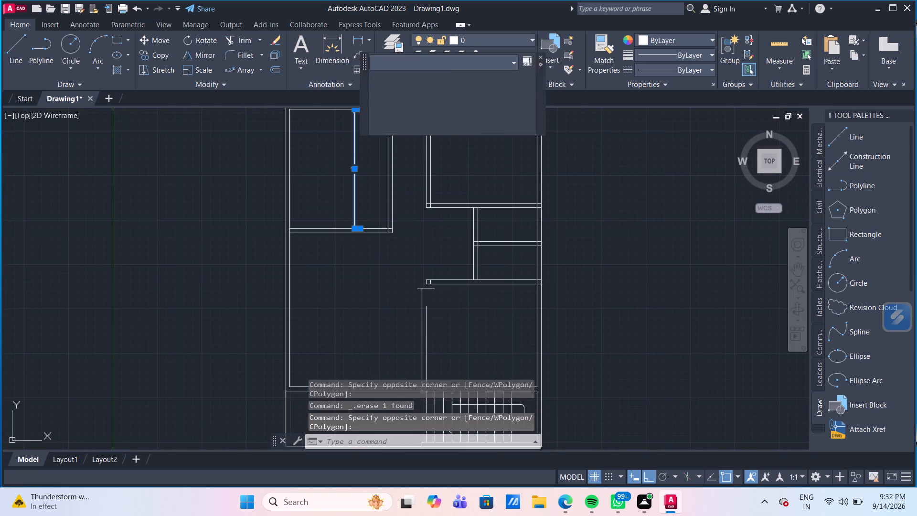
# Move the short 2' horizontal line capping the wall between the lower rooms straight up, beyond the double-line partition above it.
pyautogui.scroll(-1, 396, 301)
pyautogui.moveTo(455, 318); pyautogui.dragTo(417, 279, button='middle')
pyautogui.scroll(2, 429, 294)
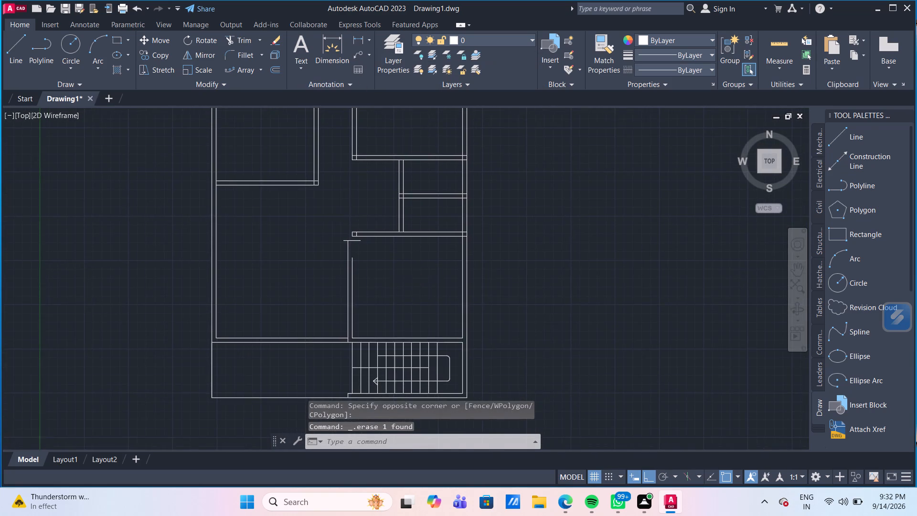
pyautogui.scroll(1, 417, 279)
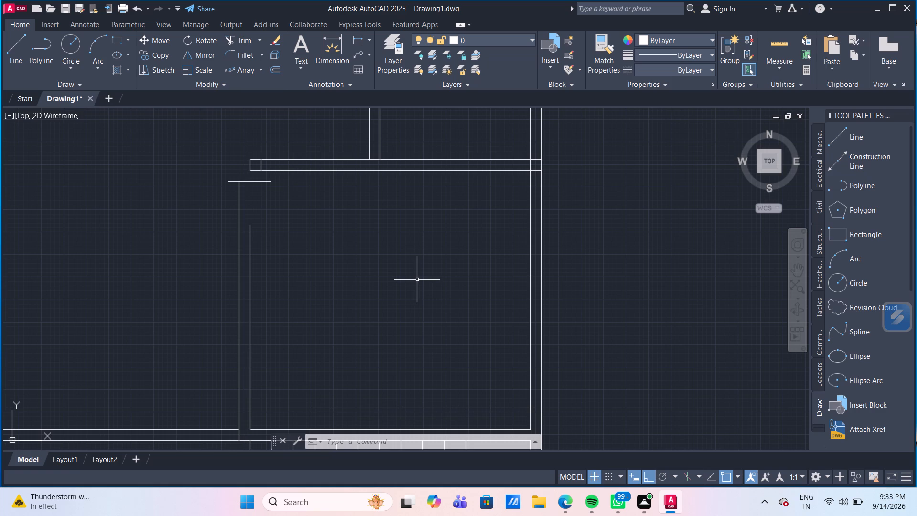
pyautogui.click(262, 182)
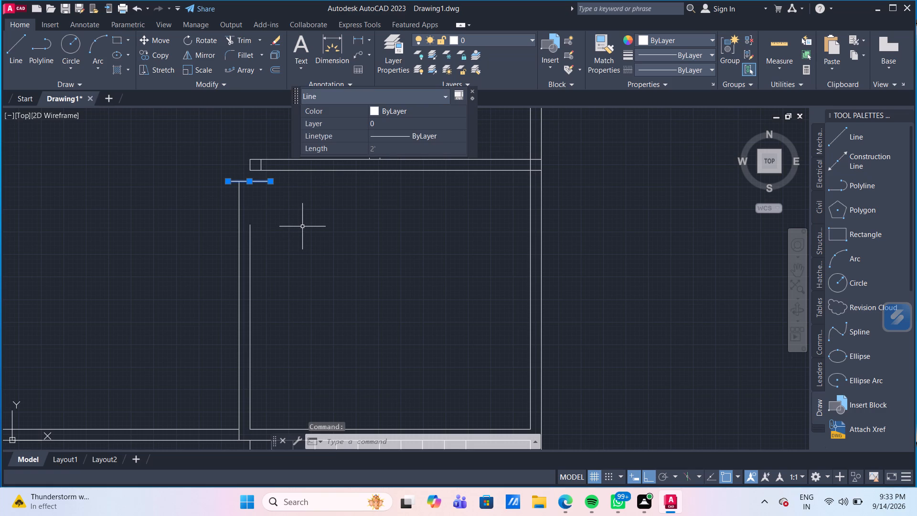
pyautogui.press('m')
pyautogui.press('Return')
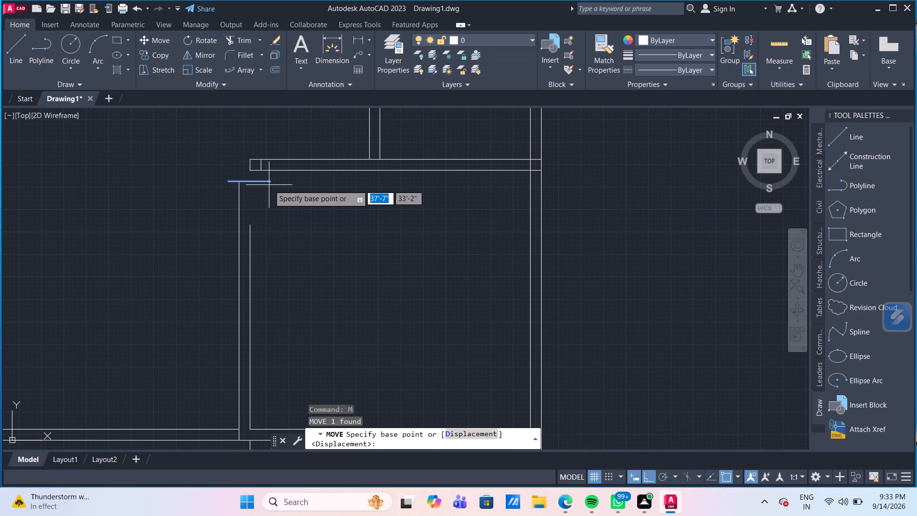
pyautogui.click(270, 184)
pyautogui.click(268, 124)
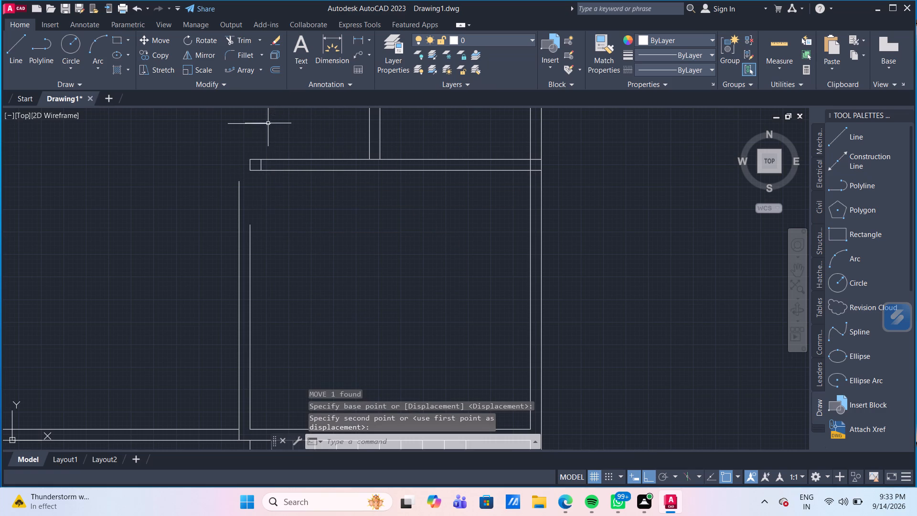
# Extend both vertical lines of the wall between the lower rooms upward, the outer to the relocated short line, the inner to the partition.
pyautogui.write('EX')
pyautogui.press('Return')
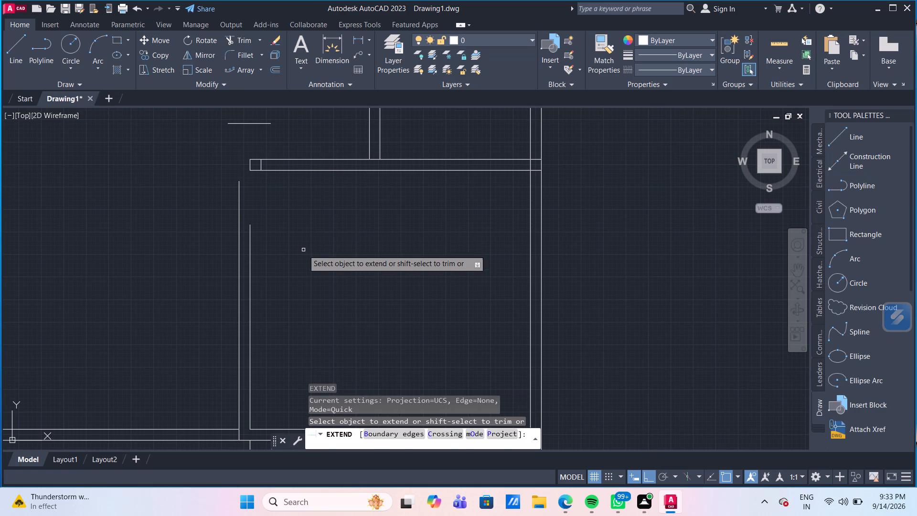
pyautogui.click(306, 268)
pyautogui.click(234, 223)
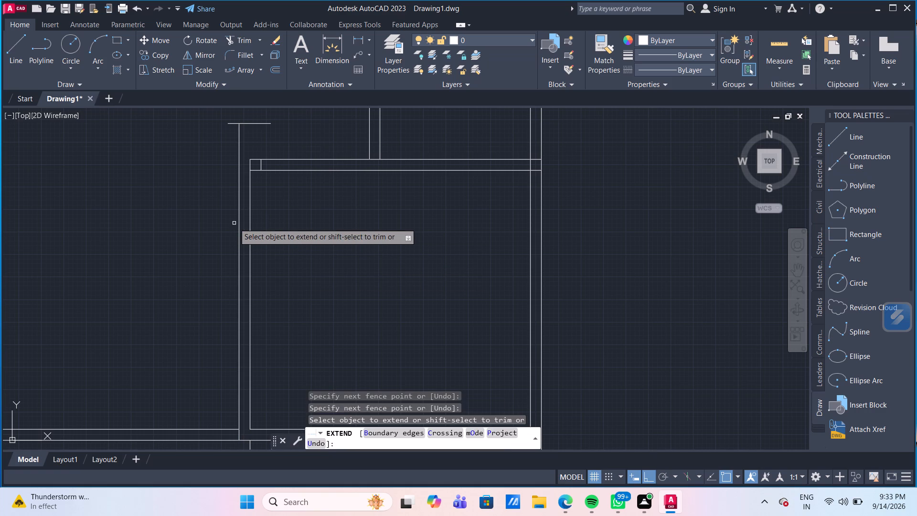
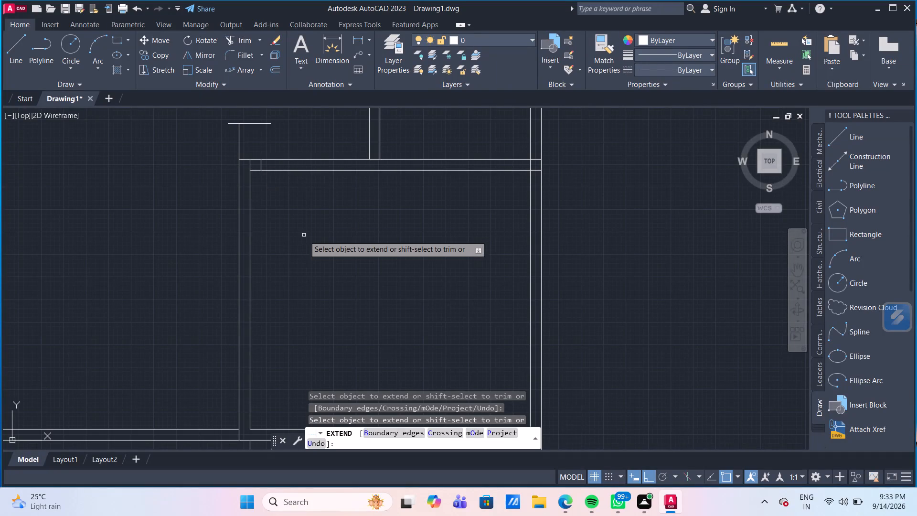
# Trim off the outer wall line above the partition, the short cap line, and the inner line crossing the partition at the corner.
pyautogui.press('Escape')
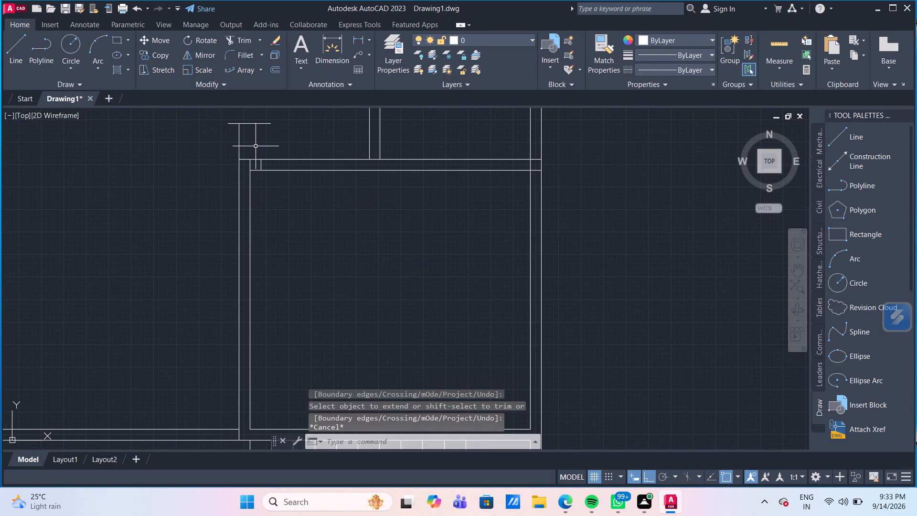
pyautogui.write('TR')
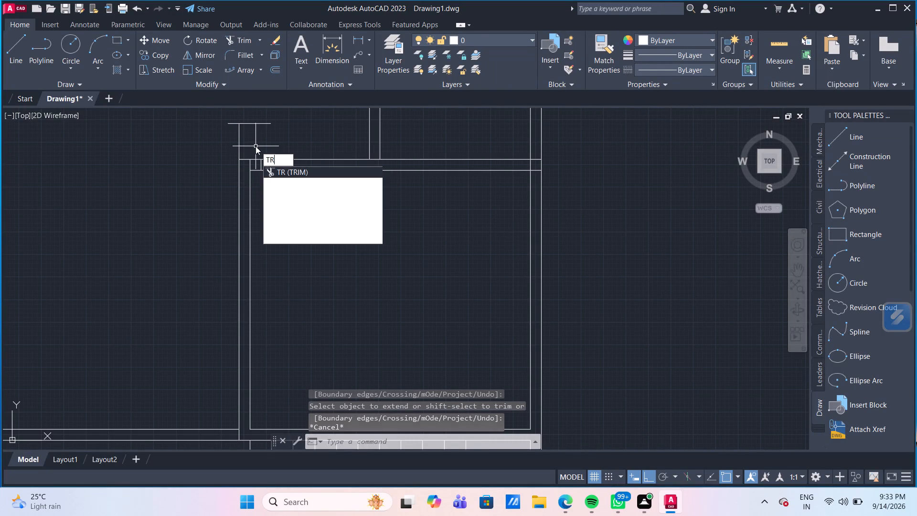
pyautogui.press('Return')
pyautogui.click(256, 146)
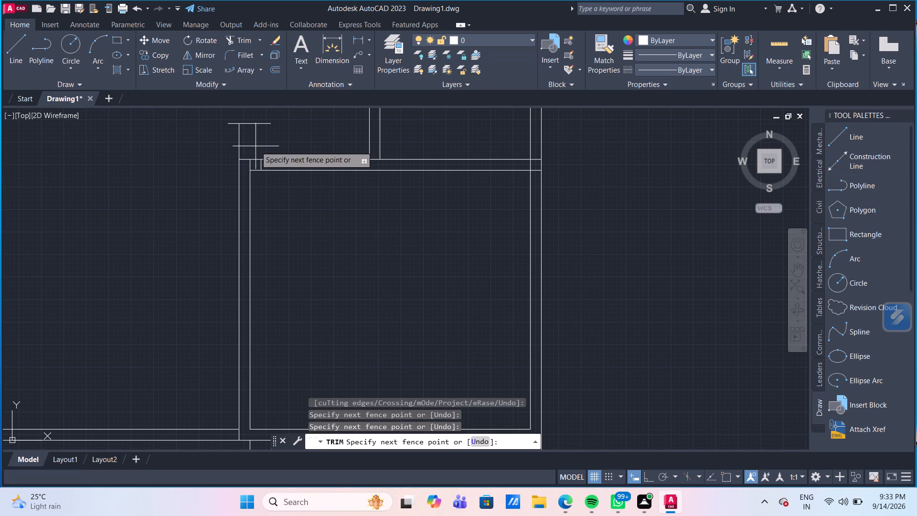
pyautogui.click(223, 140)
pyautogui.click(247, 124)
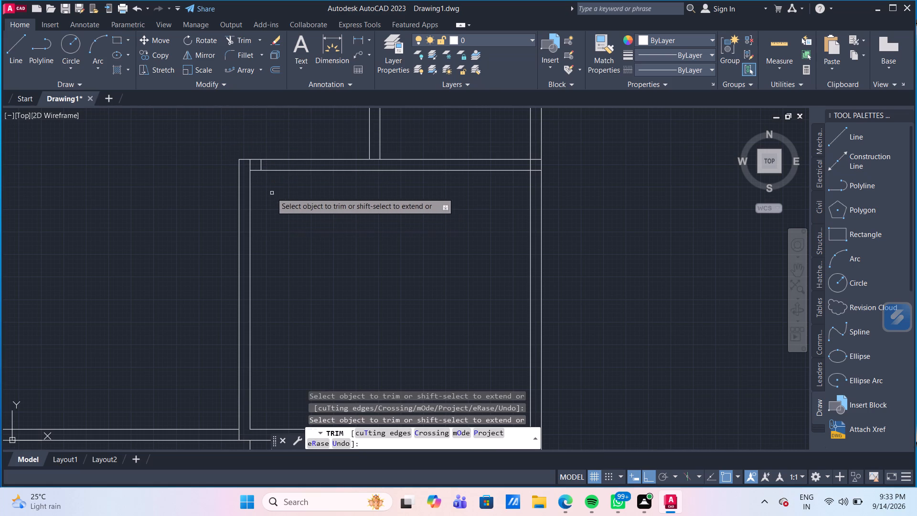
pyautogui.click(249, 163)
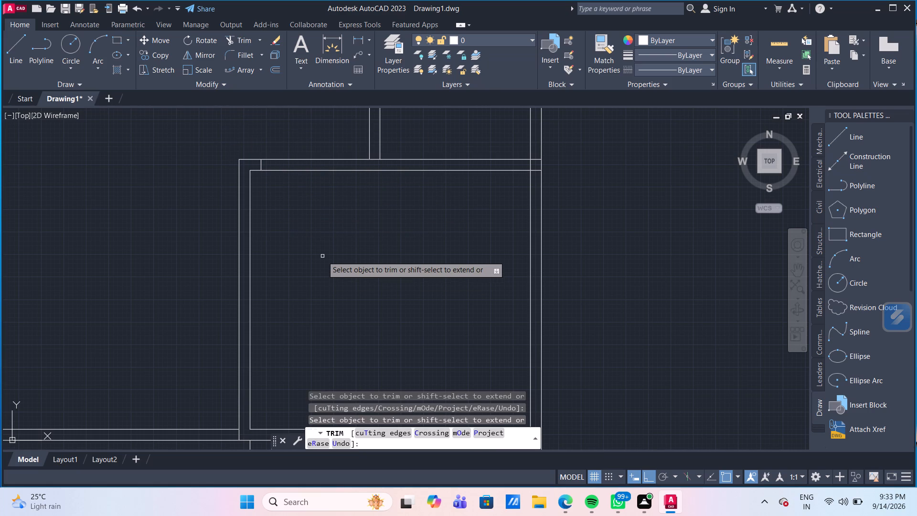
pyautogui.press('Escape')
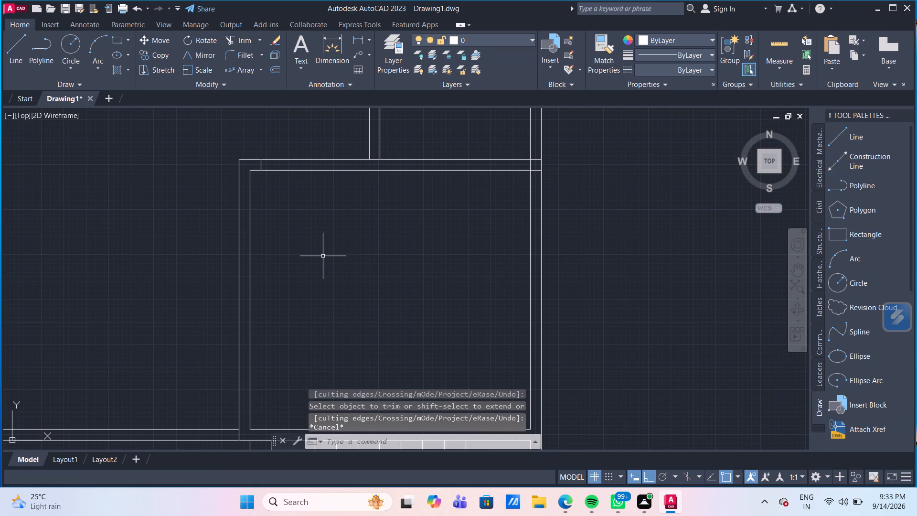
# Offset the short jamb line near the partition's left corner 3' to the right to mark a door opening.
pyautogui.press('o')
pyautogui.press('Return')
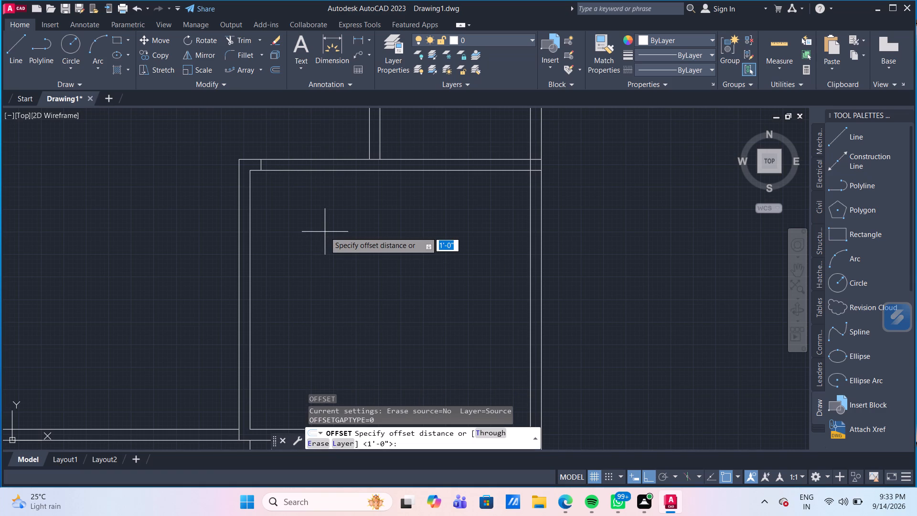
pyautogui.click(490, 433)
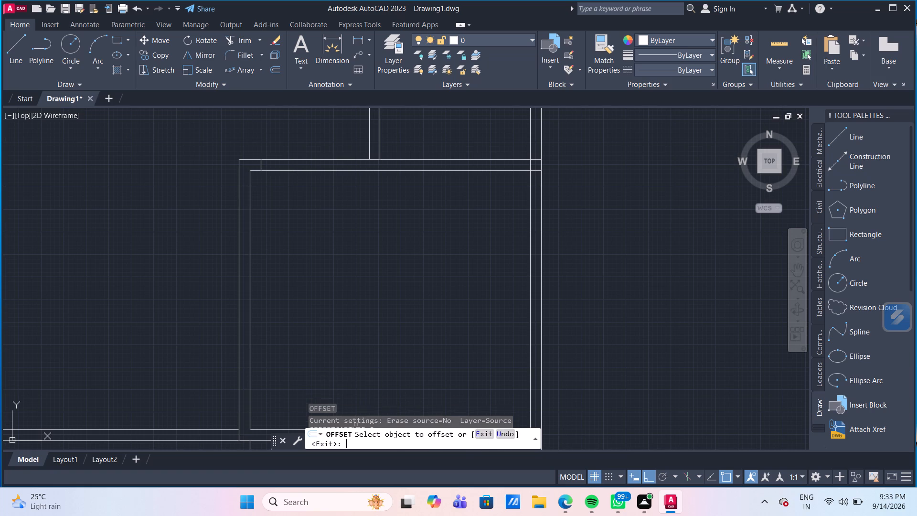
pyautogui.click(261, 165)
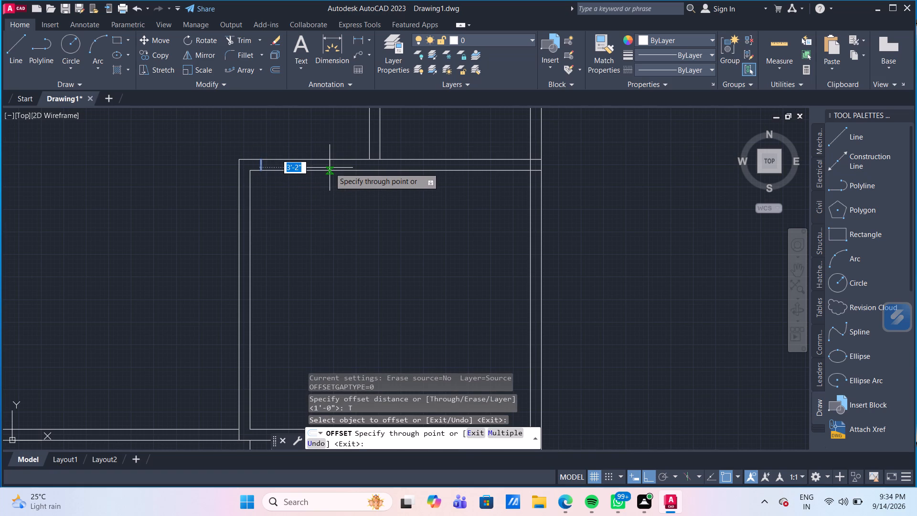
pyautogui.write("3'")
pyautogui.press('Return')
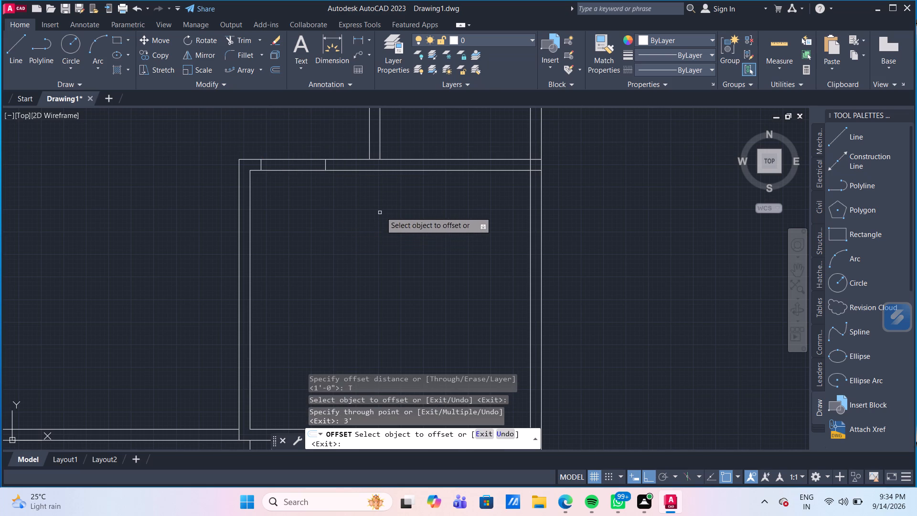
# Offset the jamb line to the right face of the vertical wall above, and from there a further 6" and 2'6" to the right.
pyautogui.moveTo(381, 210); pyautogui.dragTo(323, 232, button='middle')
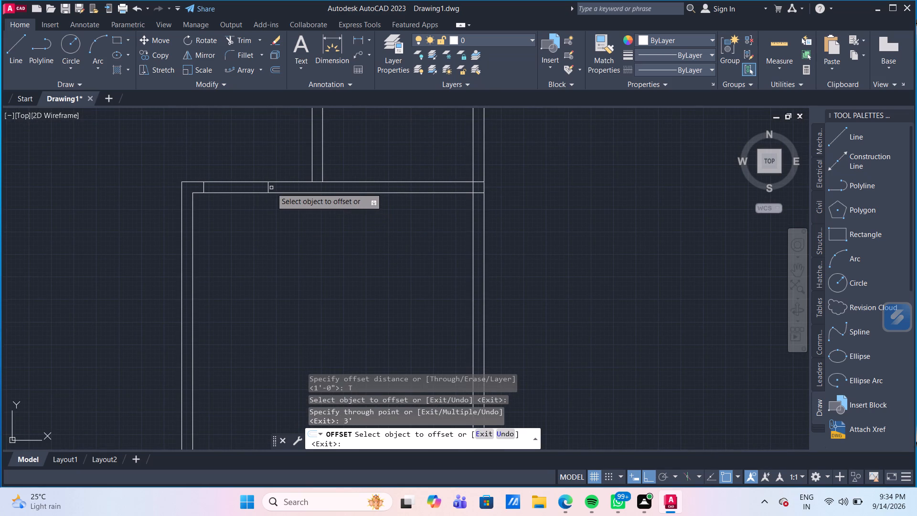
pyautogui.click(268, 186)
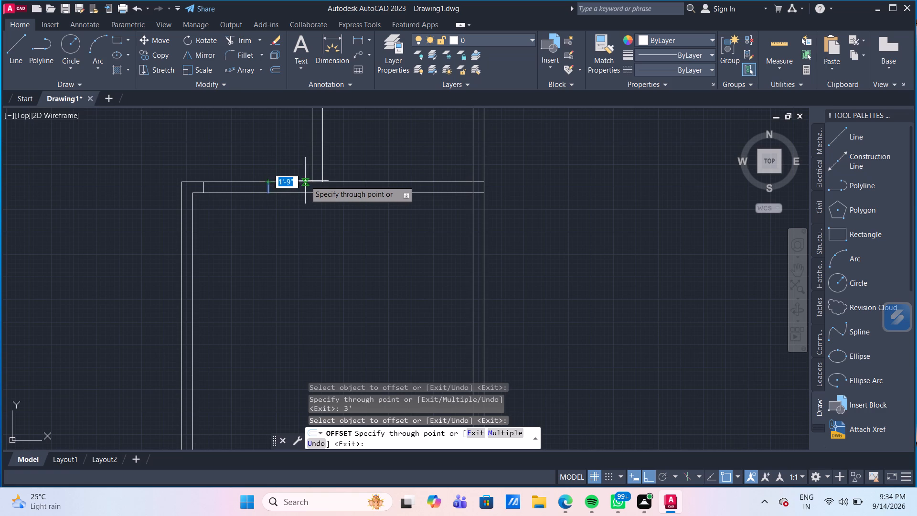
pyautogui.click(322, 181)
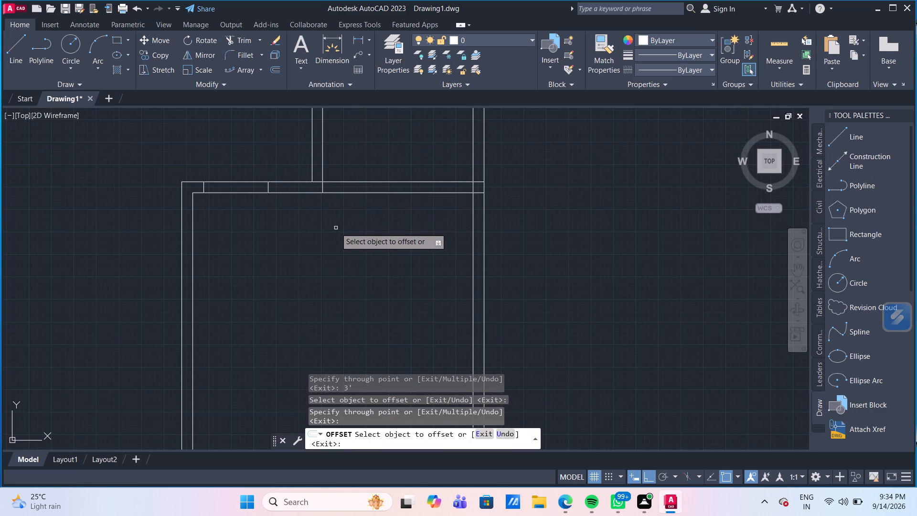
pyautogui.moveTo(335, 228); pyautogui.dragTo(272, 280, button='middle')
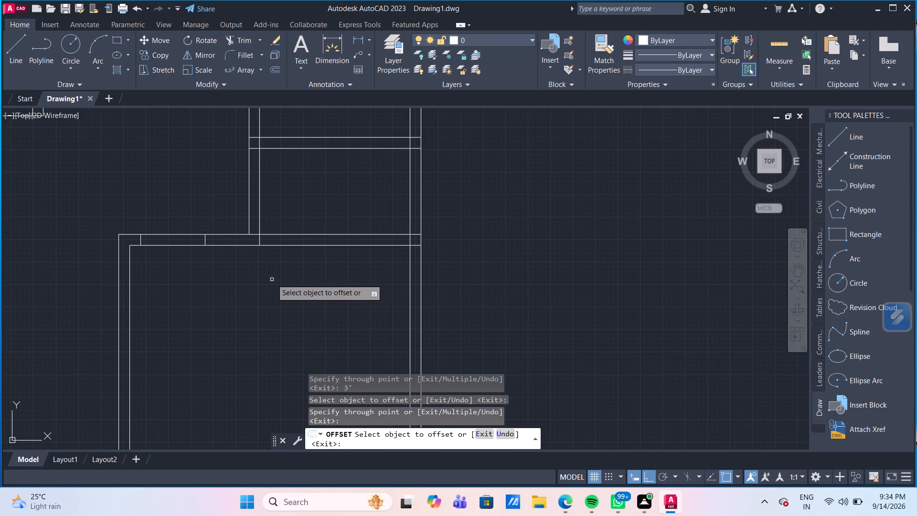
pyautogui.click(259, 240)
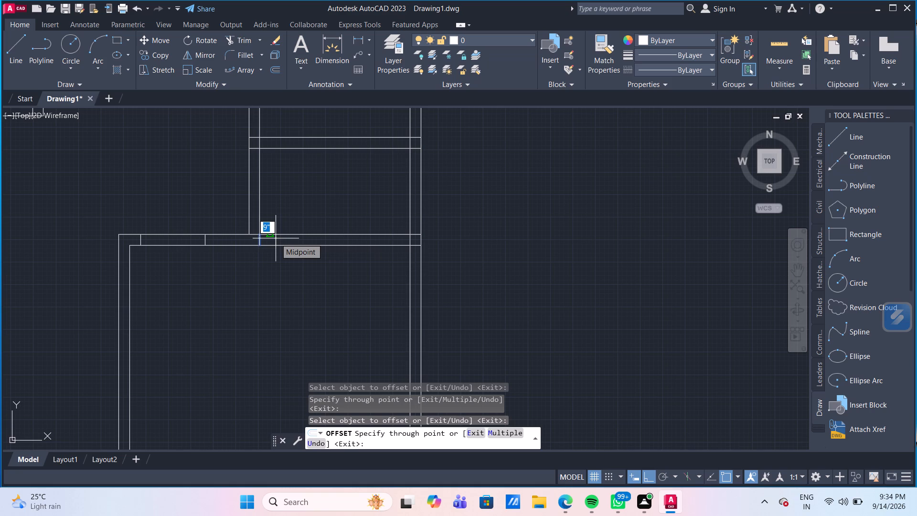
pyautogui.write('6"')
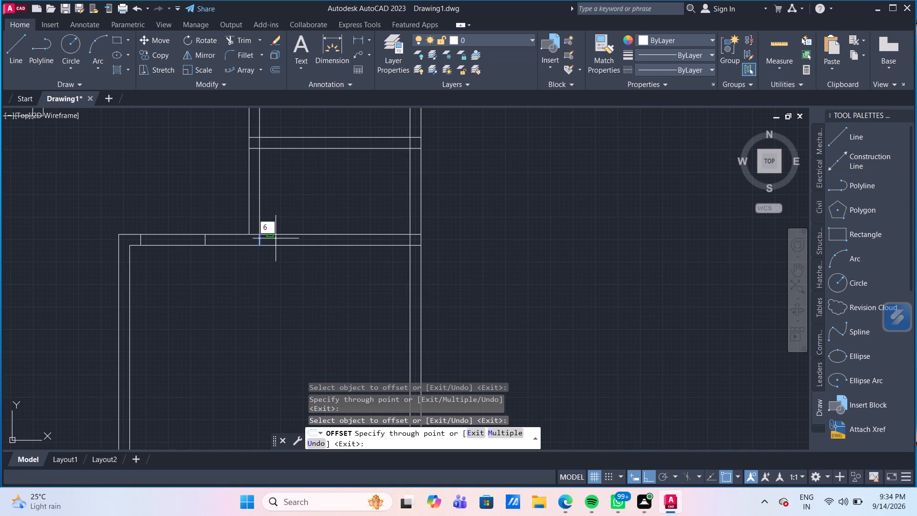
pyautogui.press('Return')
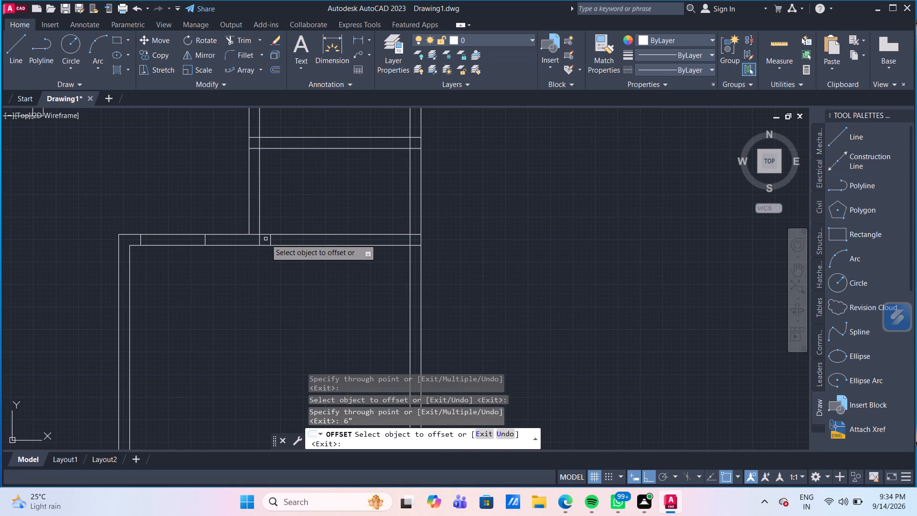
pyautogui.click(270, 240)
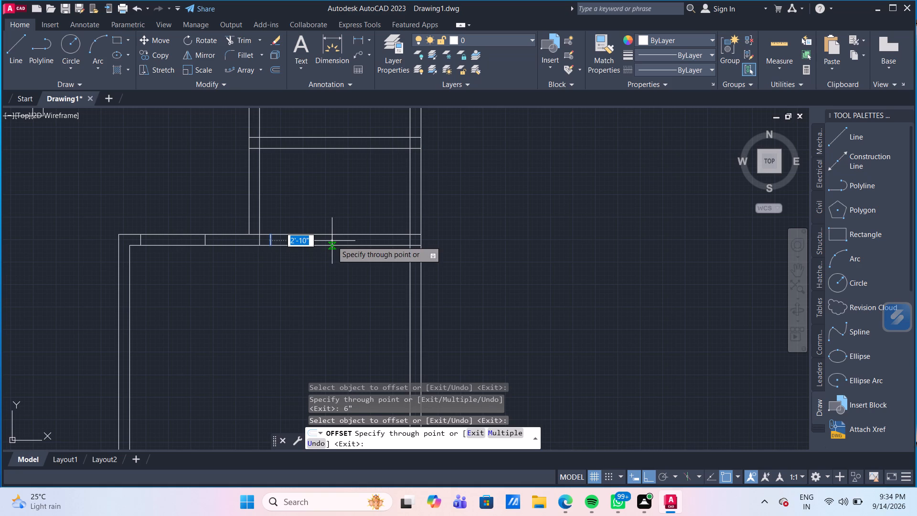
pyautogui.write('2\'6"')
pyautogui.press('Return')
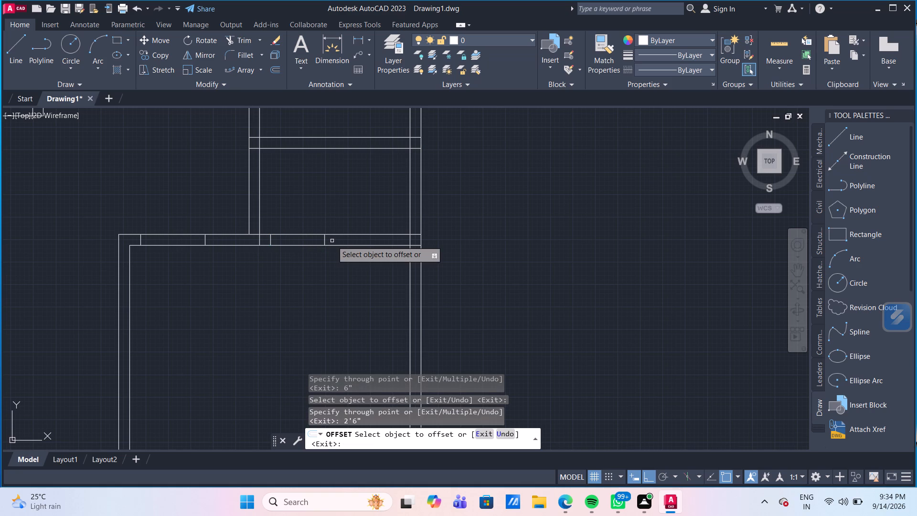
# Offset the lower line of the upper horizontal wall 6" down, and that copy 2'6" down, across the vertical partition wall.
pyautogui.moveTo(320, 193); pyautogui.dragTo(308, 245, button='middle')
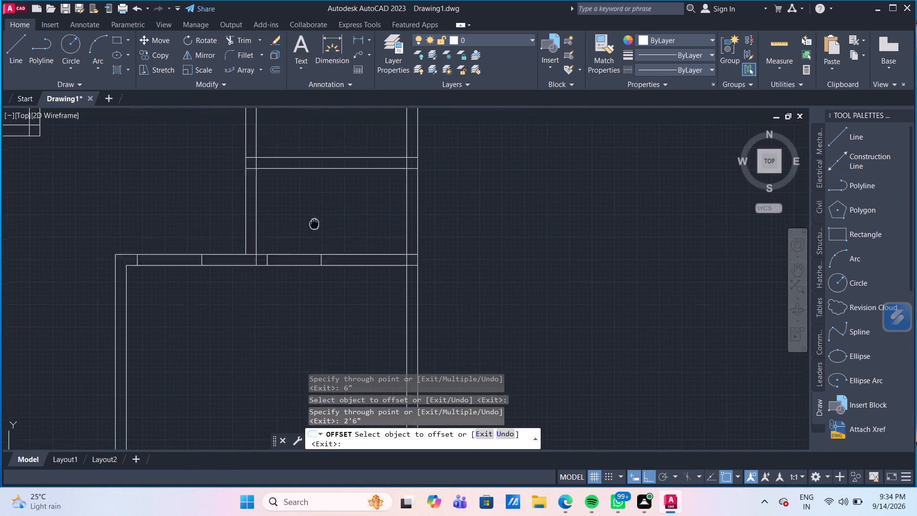
pyautogui.moveTo(308, 245); pyautogui.dragTo(297, 319, button='middle')
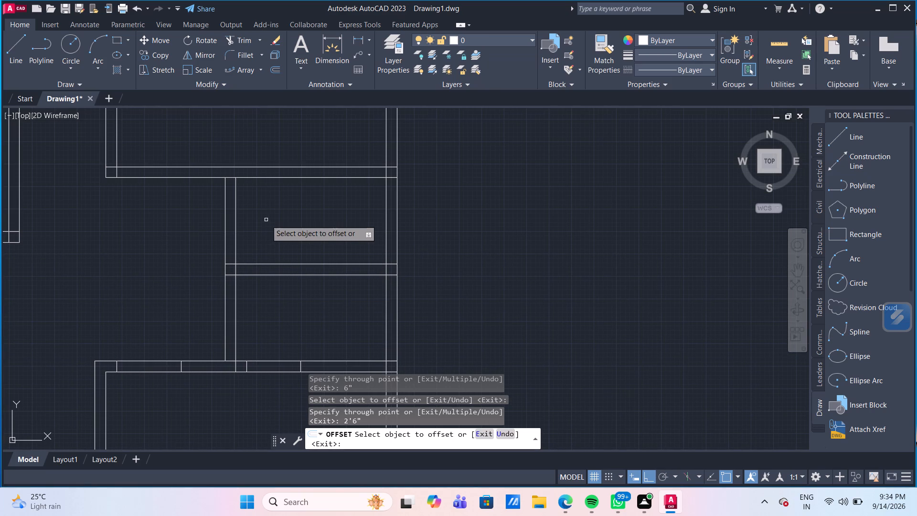
pyautogui.click(232, 177)
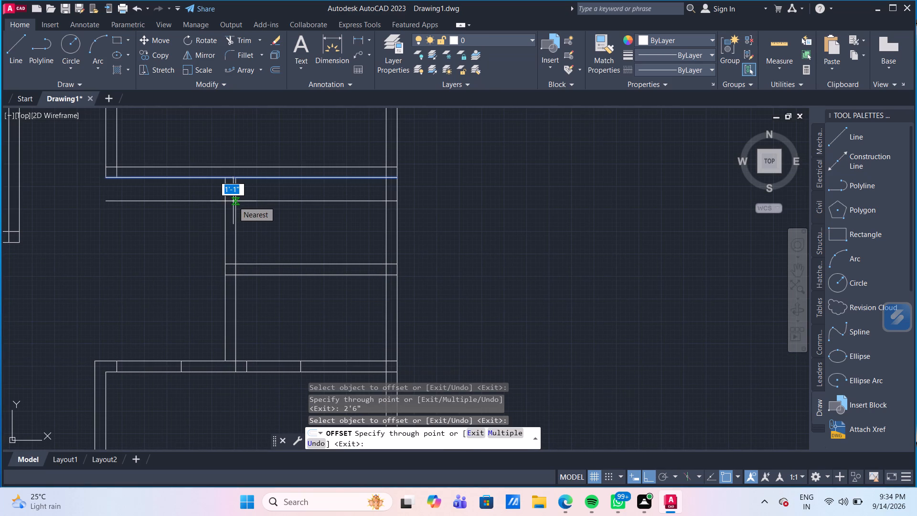
pyautogui.write('6"')
pyautogui.press('Return')
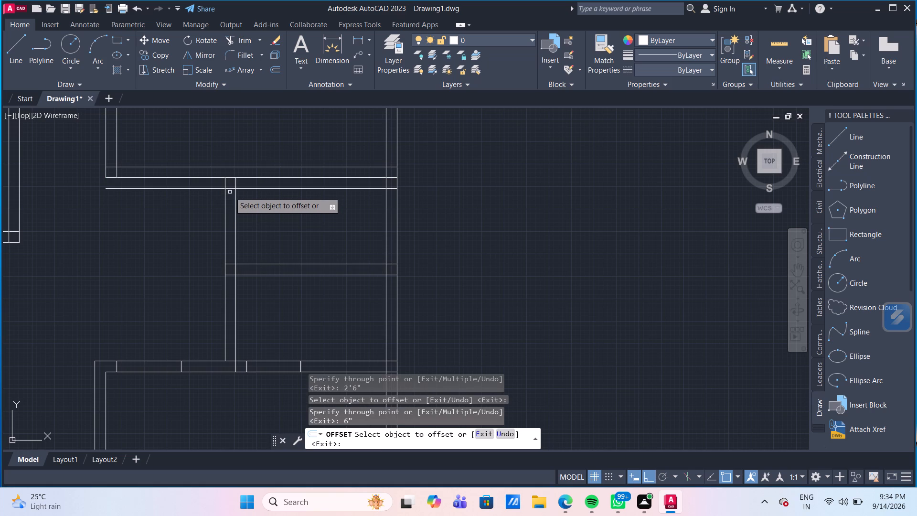
pyautogui.click(230, 189)
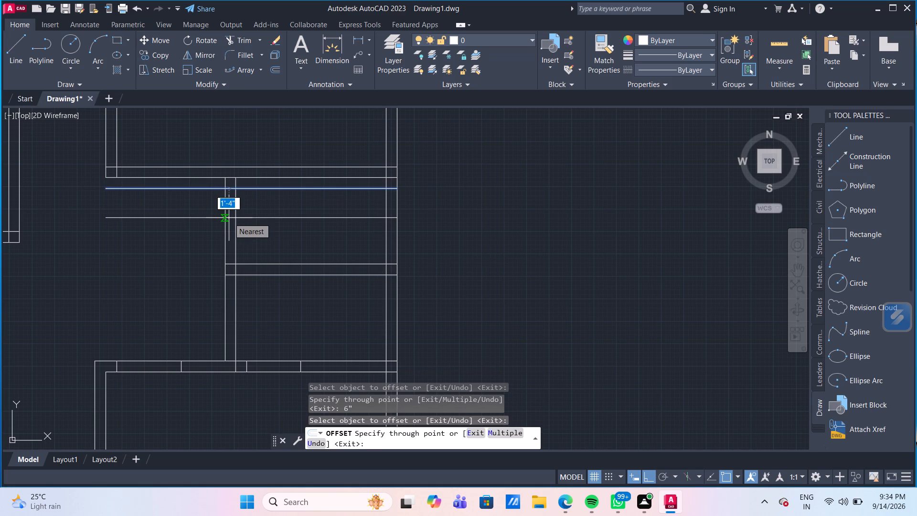
pyautogui.press('2')
pyautogui.write('\'6"')
pyautogui.press('Return')
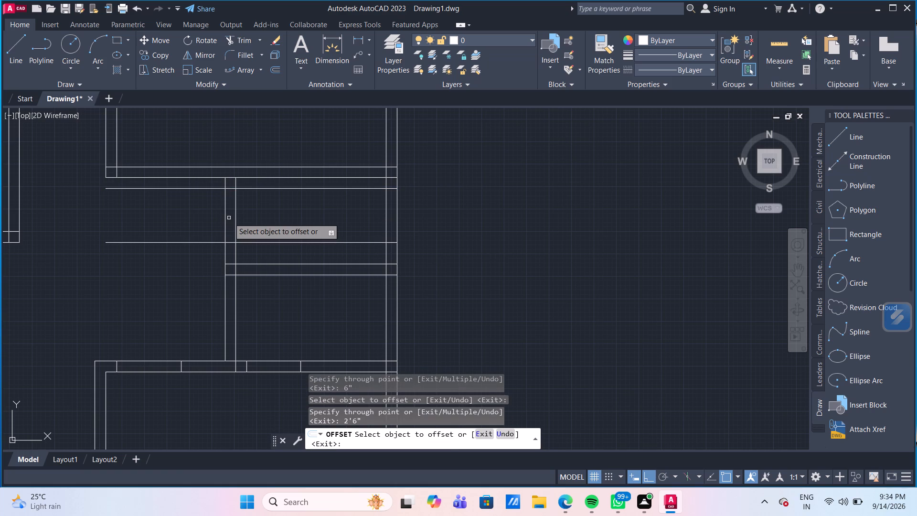
pyautogui.press('Escape')
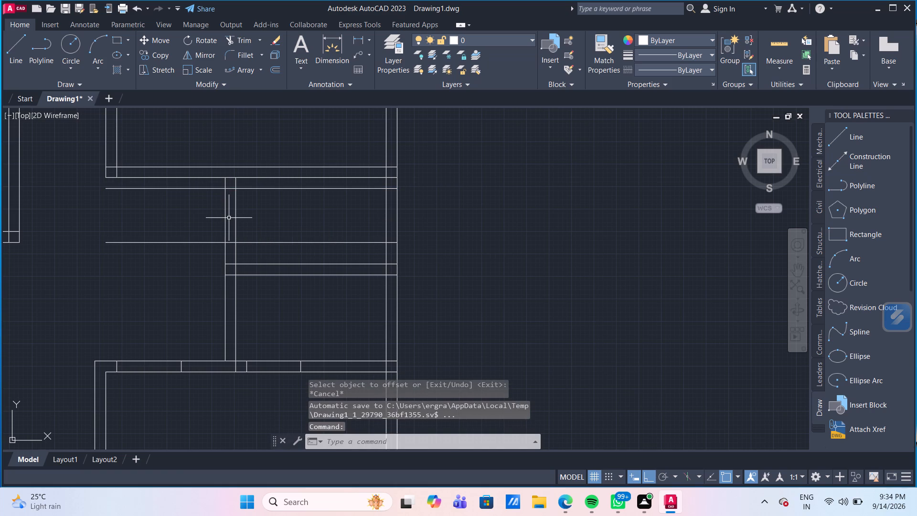
# Trim the horizontal partition to open the 3' and 2'6" door gaps and clear the lines at the vertical wall junction between them.
pyautogui.write('TR')
pyautogui.press('Return')
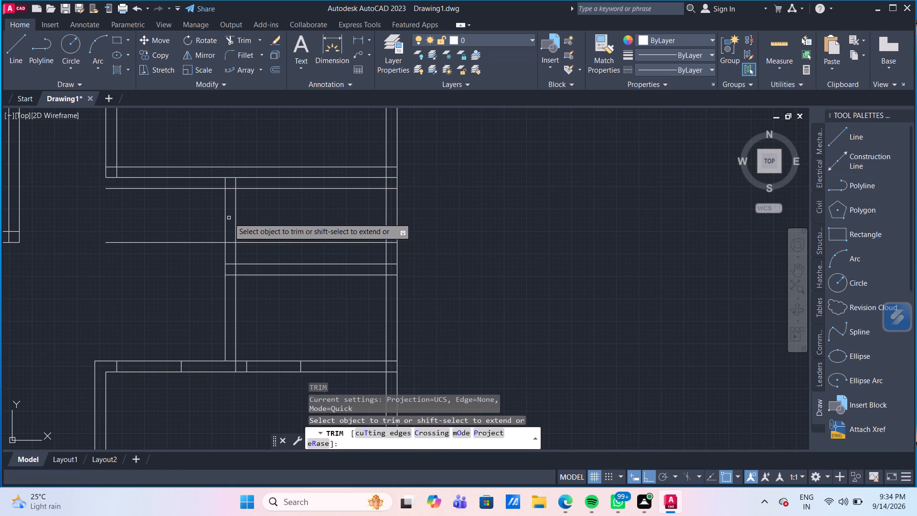
pyautogui.moveTo(144, 336); pyautogui.dragTo(146, 344)
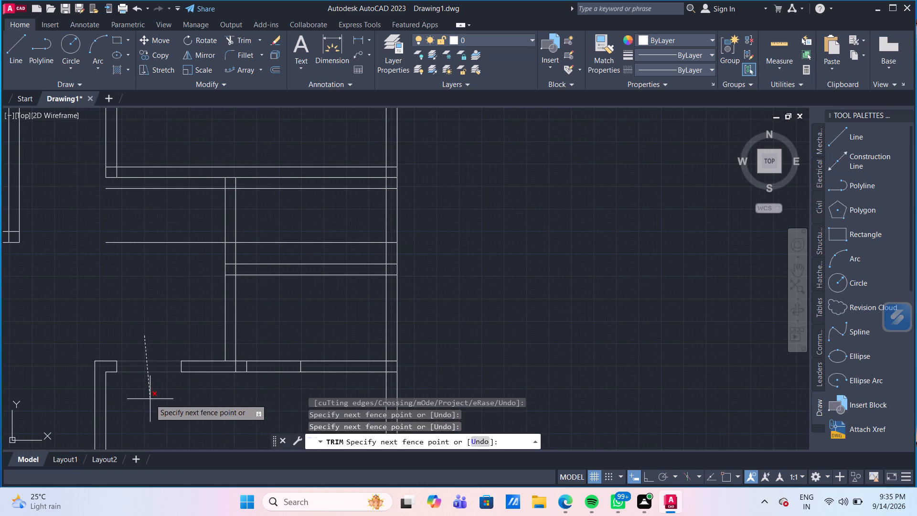
pyautogui.click(150, 399)
pyautogui.click(236, 366)
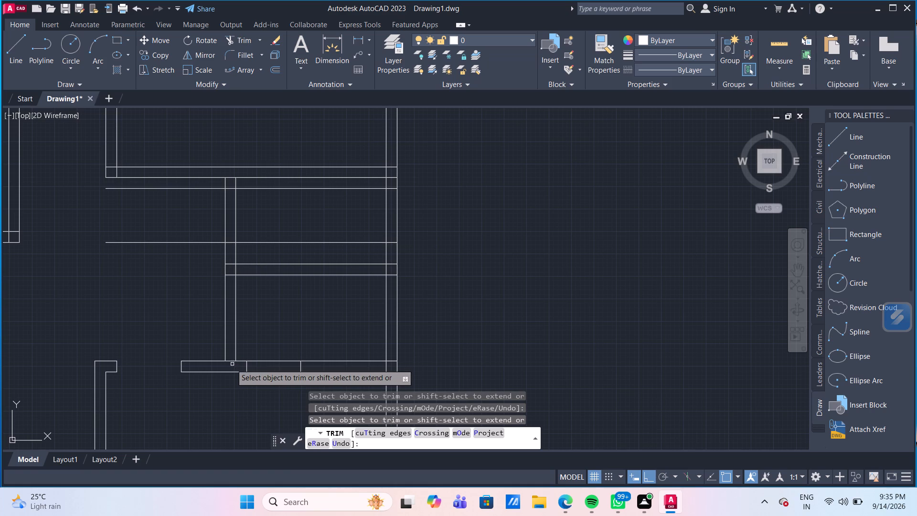
pyautogui.click(231, 363)
pyautogui.click(276, 335)
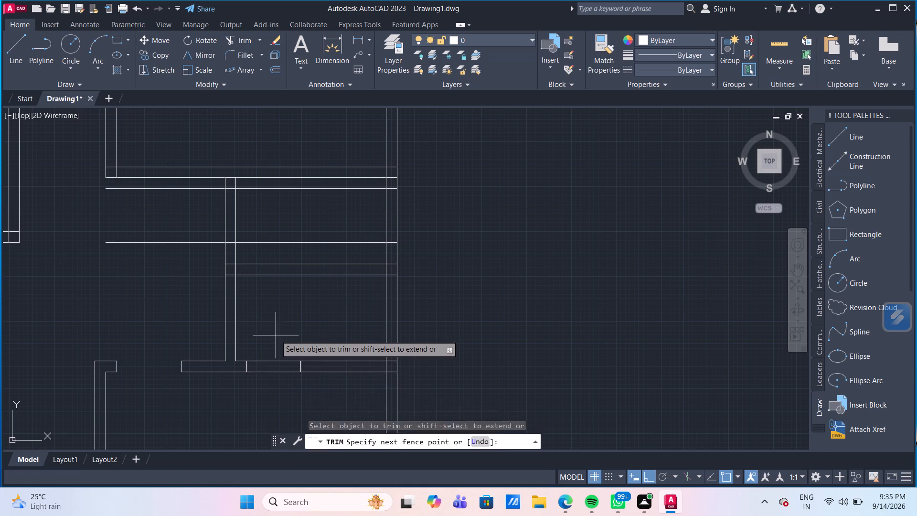
pyautogui.click(273, 405)
# Trim the overlapping lines where the horizontal partition meets the right exterior wall into a clean junction.
pyautogui.moveTo(322, 391); pyautogui.dragTo(268, 335, button='middle')
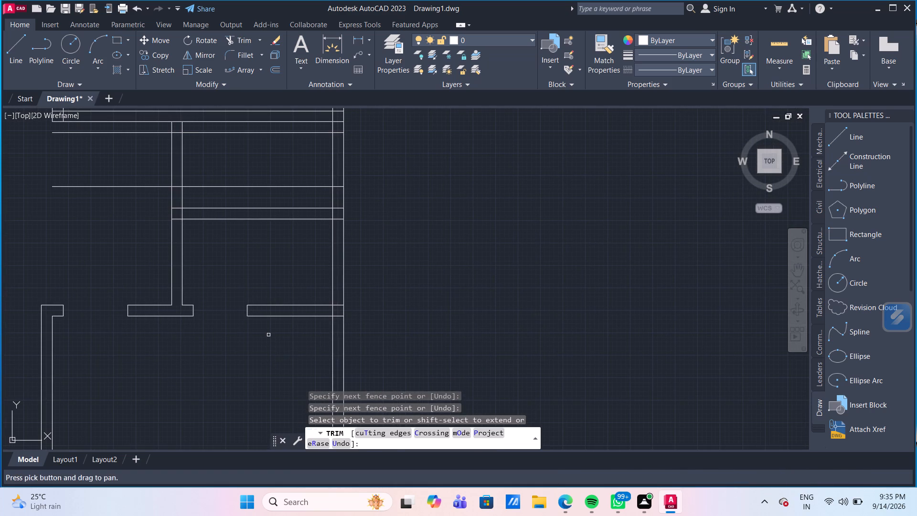
pyautogui.scroll(1, 316, 317)
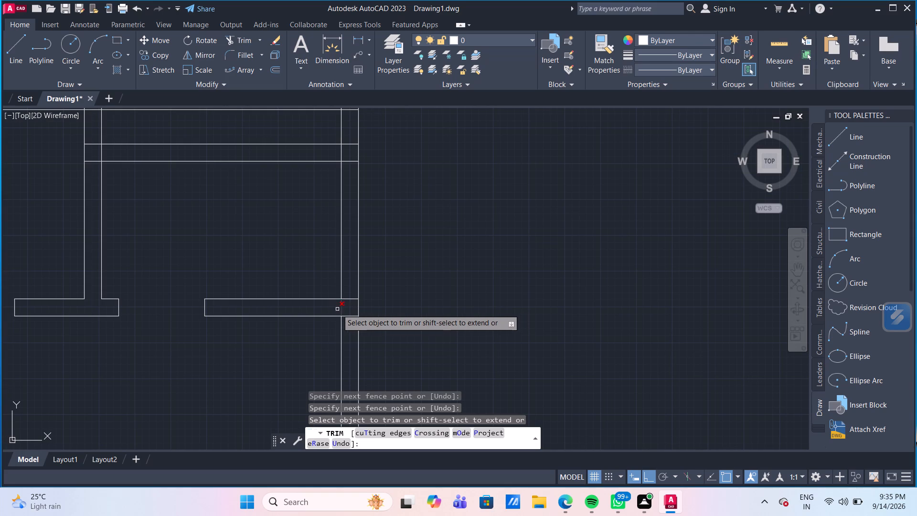
pyautogui.click(341, 307)
pyautogui.moveTo(349, 298); pyautogui.dragTo(350, 307)
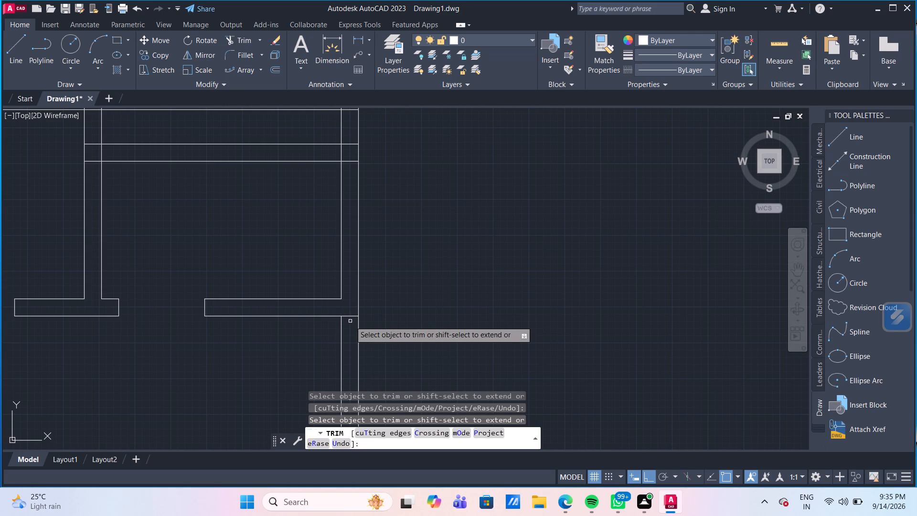
pyautogui.click(350, 318)
pyautogui.moveTo(307, 217); pyautogui.dragTo(330, 304, button='middle')
pyautogui.scroll(-1, 322, 275)
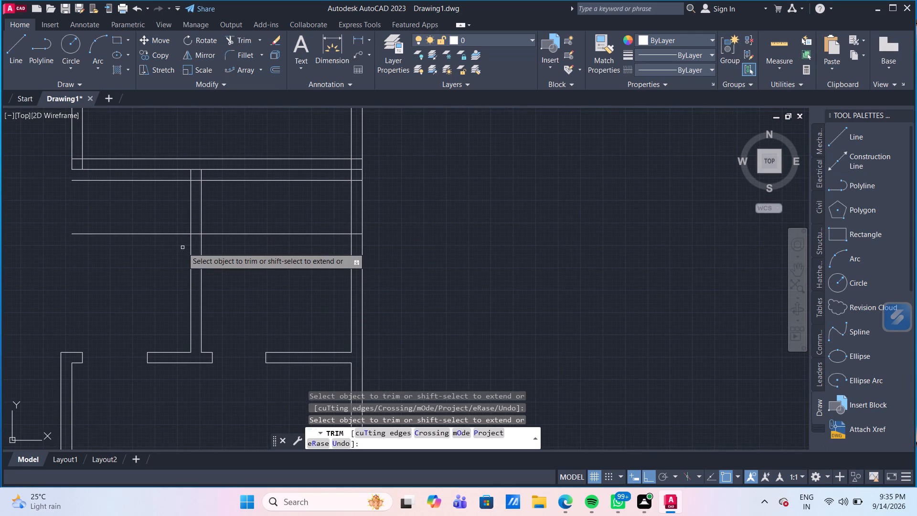
# Trim the overlapping lines where the short horizontal partition and upper horizontal lines meet the vertical partition and right exterior wall.
pyautogui.scroll(2, 191, 255)
pyautogui.click(200, 249)
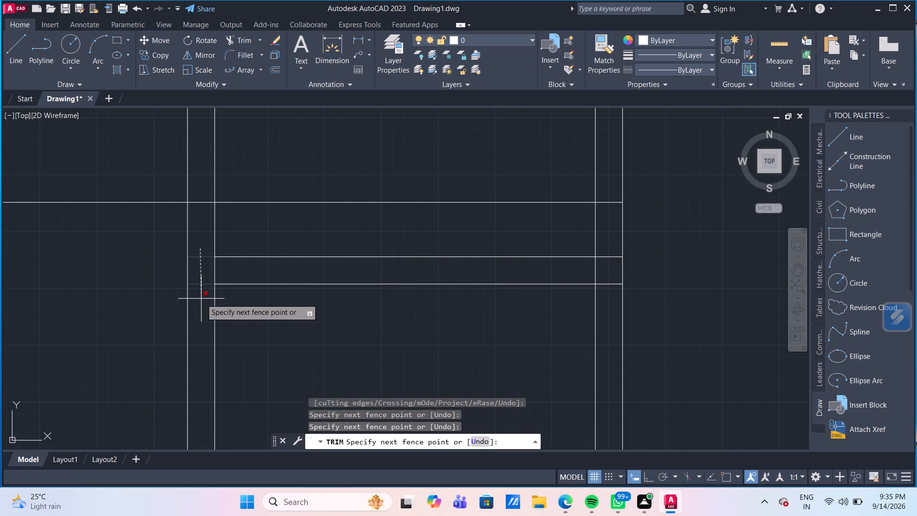
pyautogui.click(201, 299)
pyautogui.click(216, 271)
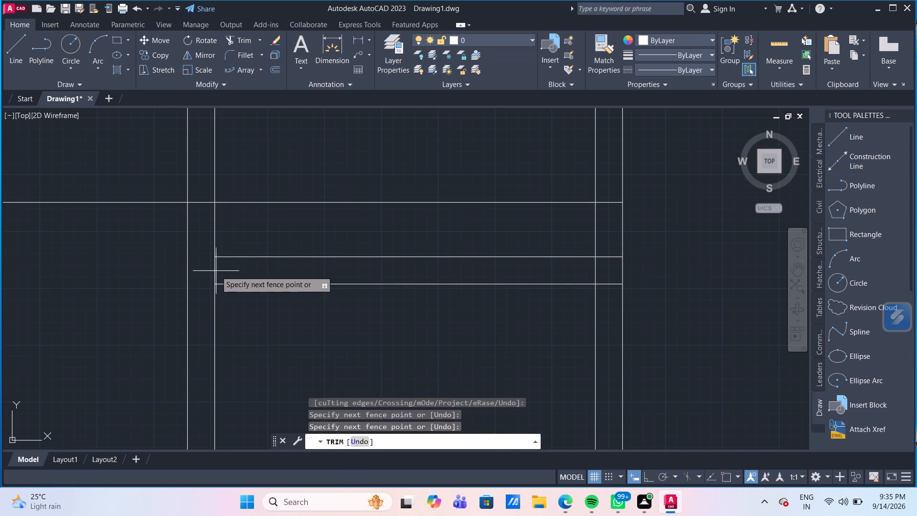
pyautogui.click(209, 270)
pyautogui.click(595, 268)
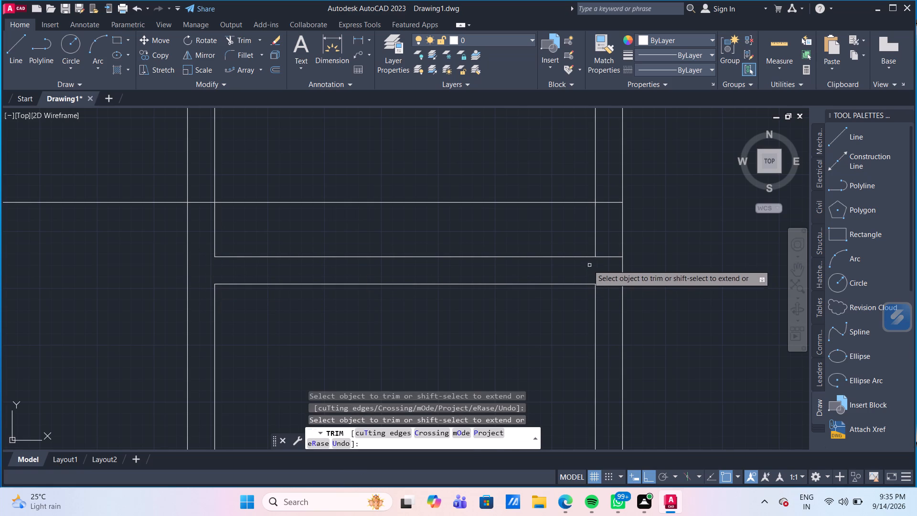
pyautogui.scroll(-1, 529, 226)
pyautogui.moveTo(529, 226); pyautogui.dragTo(456, 247, button='middle')
pyautogui.scroll(-1, 456, 235)
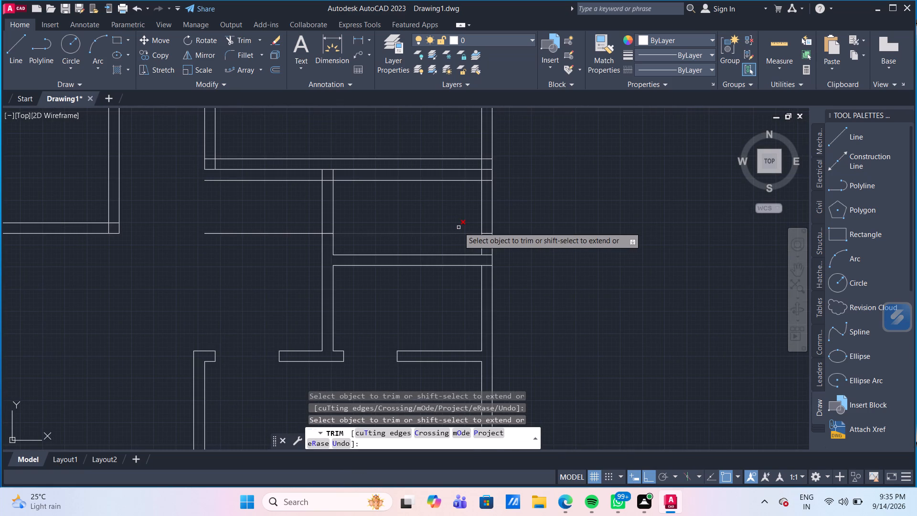
pyautogui.moveTo(459, 219); pyautogui.dragTo(430, 237, button='middle')
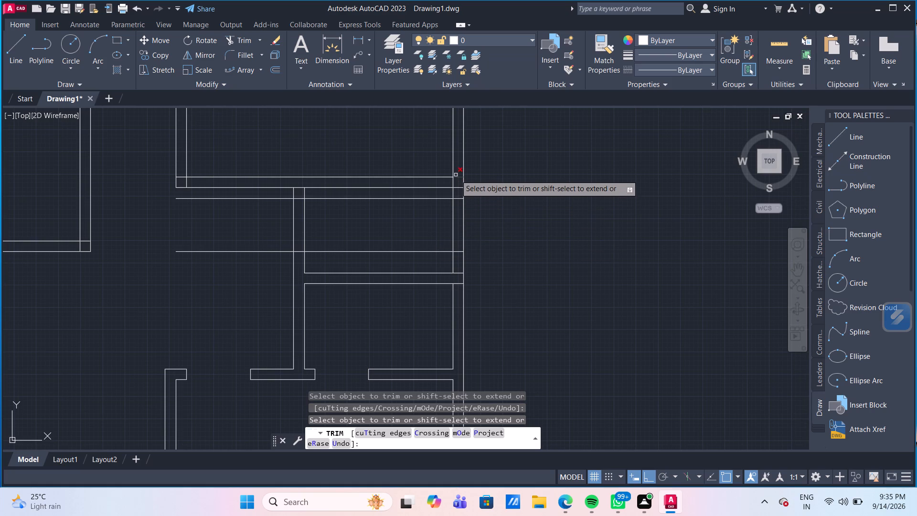
pyautogui.click(460, 173)
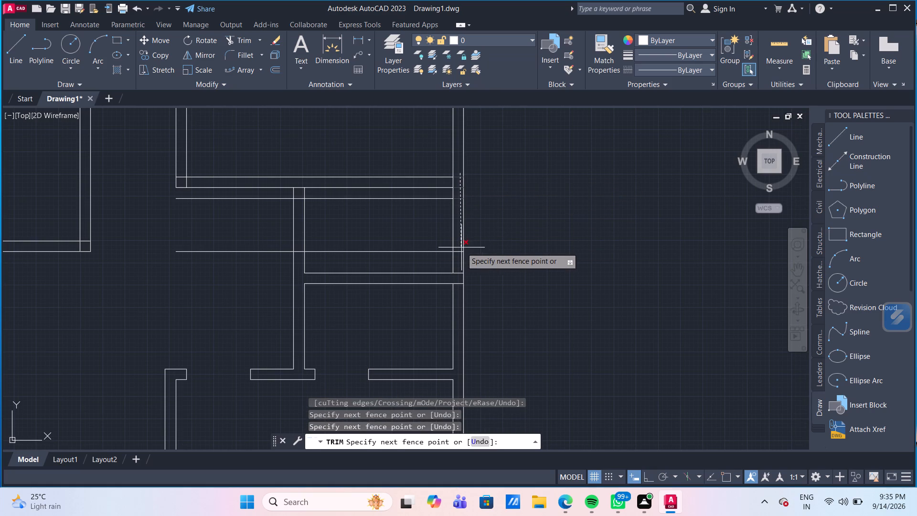
pyautogui.click(458, 292)
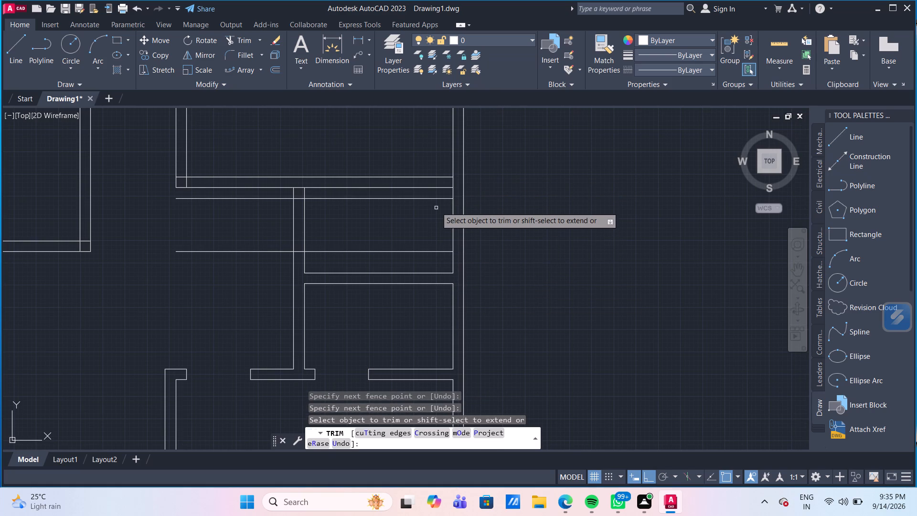
# Trim the offset lines and the vertical partition to open a 2'6" door gap below the upper horizontal wall, clearing their junction.
pyautogui.click(433, 198)
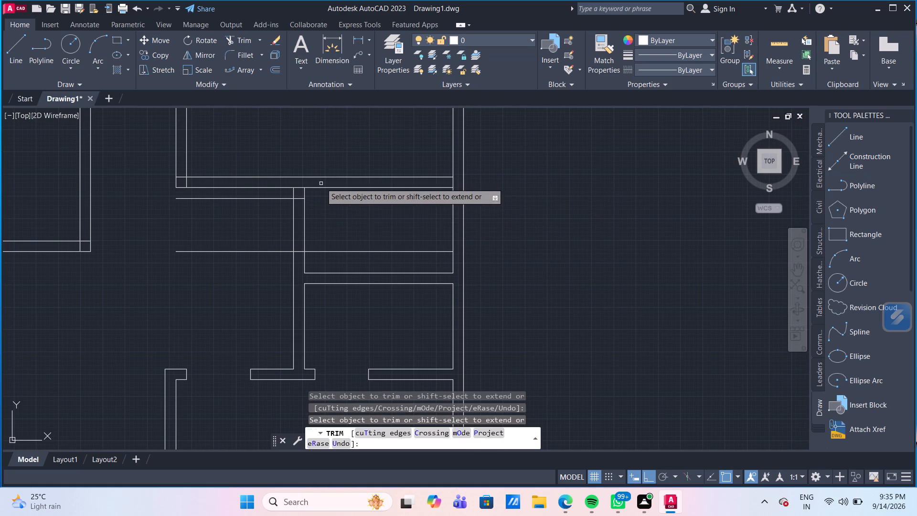
pyautogui.click(300, 188)
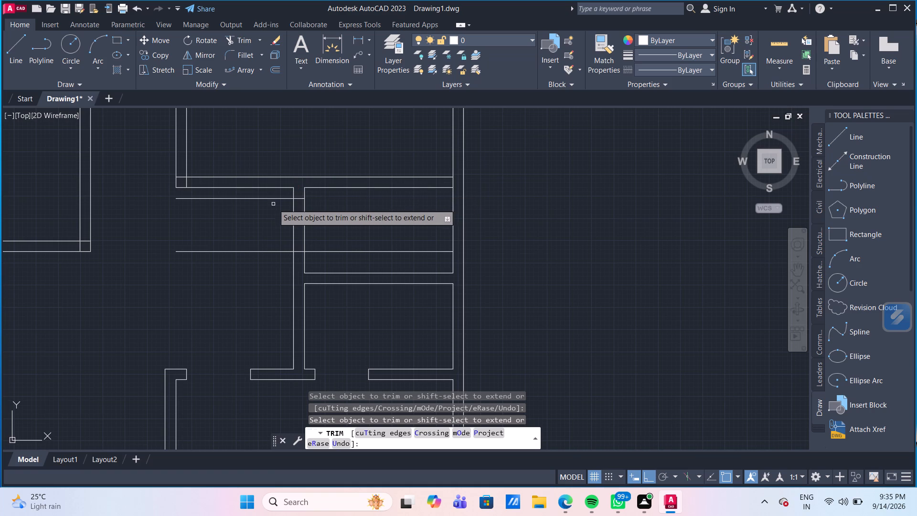
pyautogui.click(272, 196)
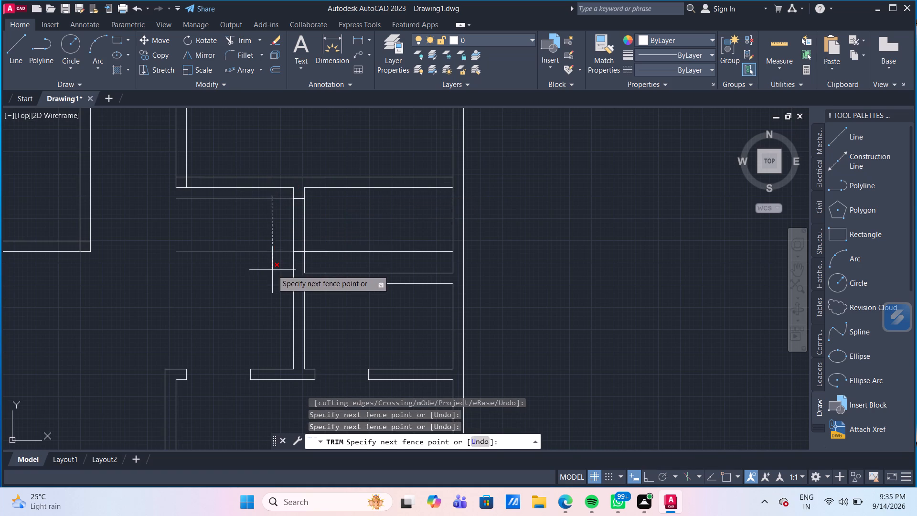
pyautogui.click(272, 270)
pyautogui.moveTo(329, 232); pyautogui.dragTo(329, 253)
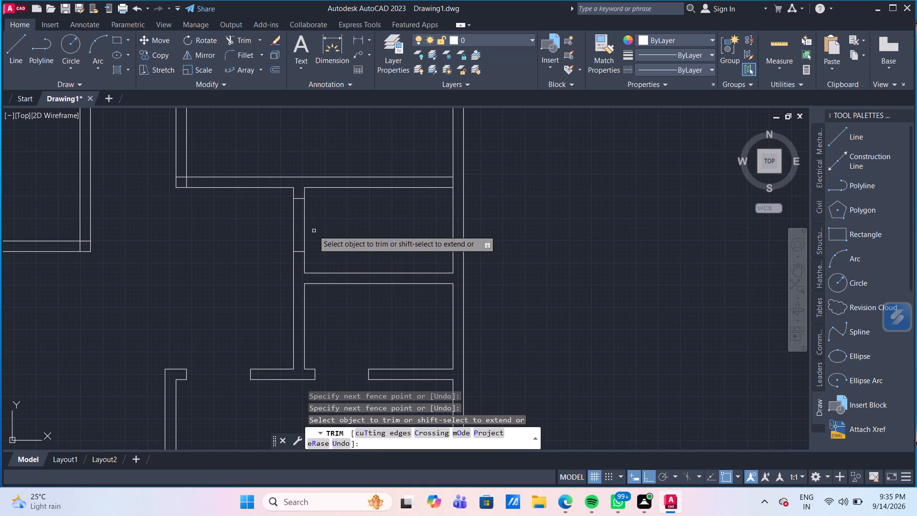
pyautogui.click(268, 225)
pyautogui.click(365, 211)
pyautogui.scroll(-2, 366, 234)
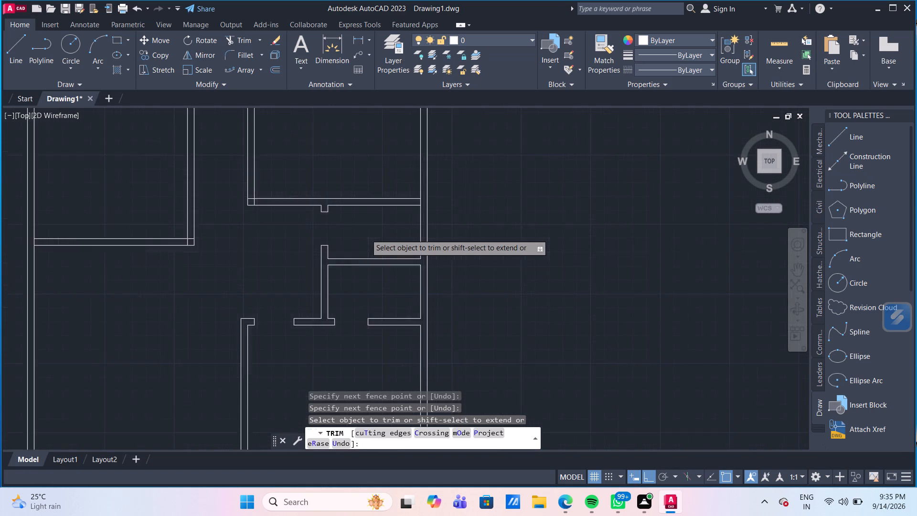
pyautogui.moveTo(375, 263); pyautogui.dragTo(369, 244, button='middle')
pyautogui.moveTo(302, 225); pyautogui.dragTo(306, 227, button='middle')
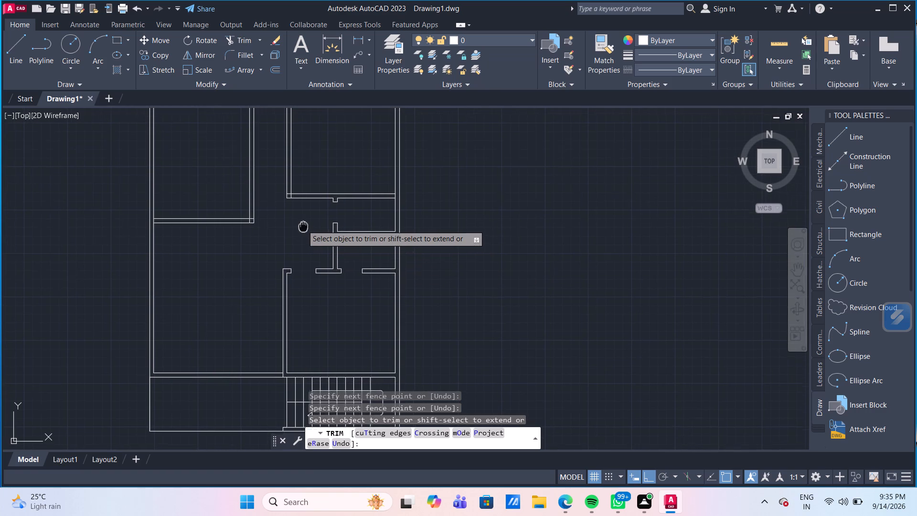
pyautogui.moveTo(306, 227); pyautogui.dragTo(317, 285, button='middle')
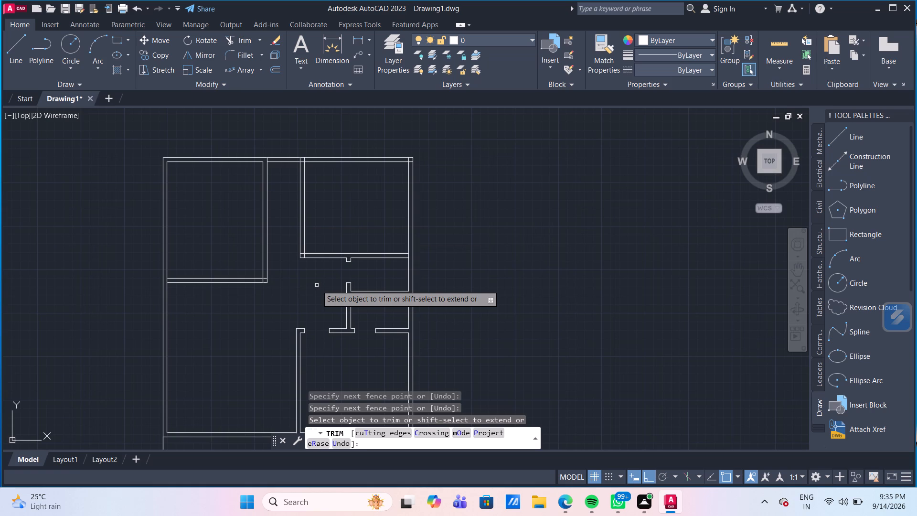
pyautogui.scroll(1, 289, 281)
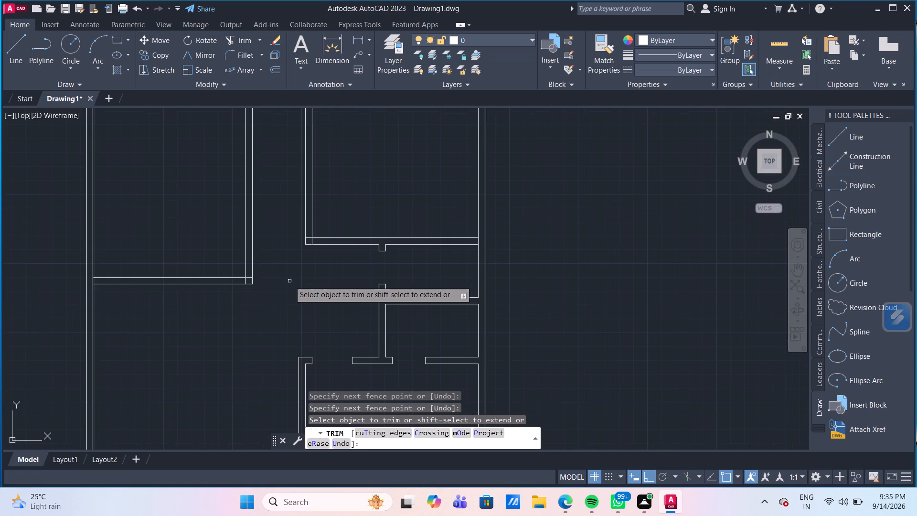
pyautogui.press('Escape')
# Trim the overlapping wall lines at the lower-left corner of the upper-right room into a clean corner.
pyautogui.scroll(-2, 289, 281)
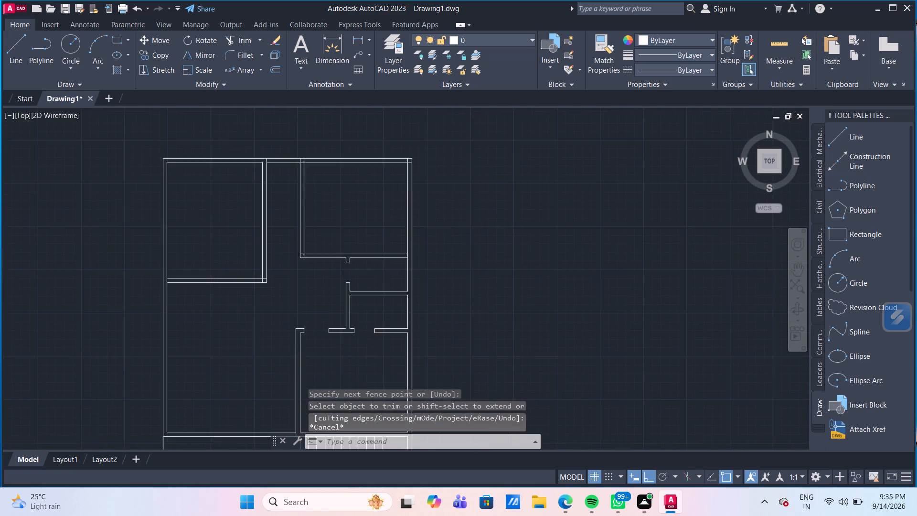
pyautogui.scroll(2, 358, 215)
pyautogui.moveTo(348, 259); pyautogui.dragTo(388, 235, button='middle')
pyautogui.scroll(2, 291, 290)
pyautogui.moveTo(297, 287); pyautogui.dragTo(340, 259, button='middle')
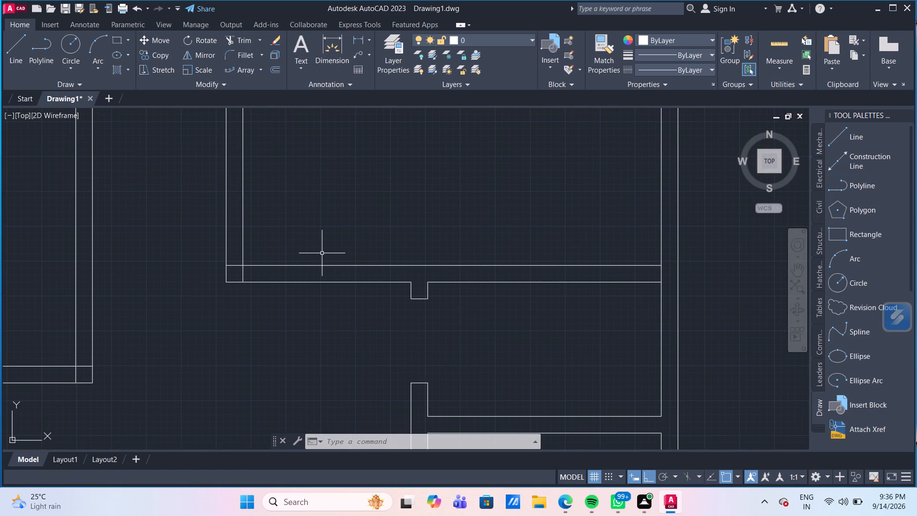
pyautogui.write('TR')
pyautogui.press('Return')
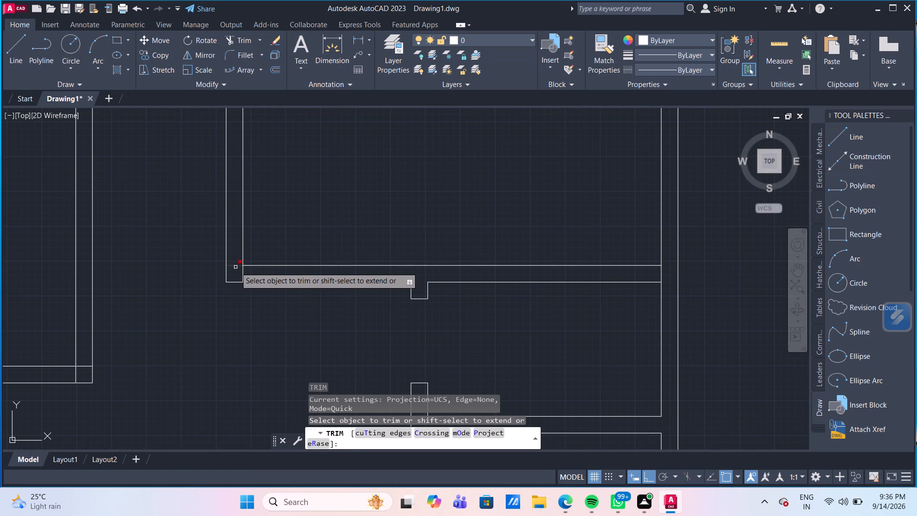
pyautogui.click(235, 267)
pyautogui.click(242, 273)
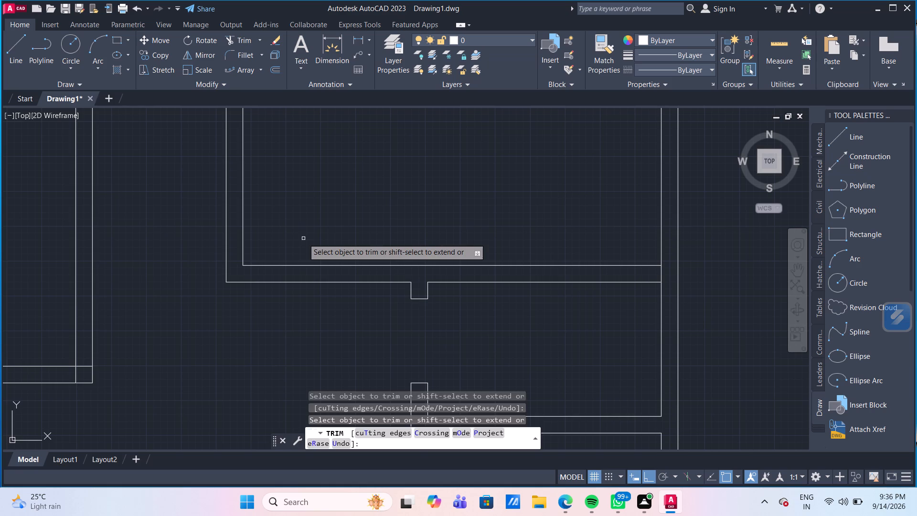
pyautogui.press('Escape')
# Draw a 6" jamb line across the upper-right room's bottom wall at its inner left corner and copy it 4' to the right.
pyautogui.click(13, 51)
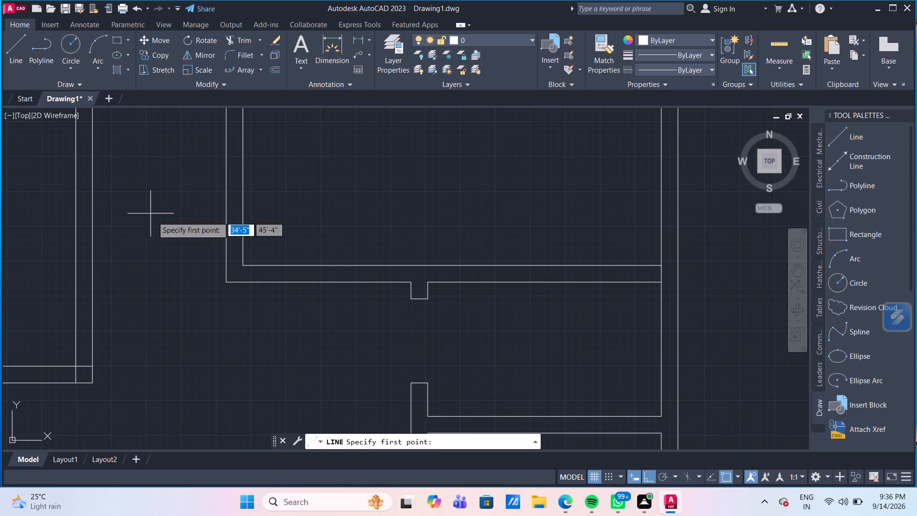
pyautogui.click(242, 264)
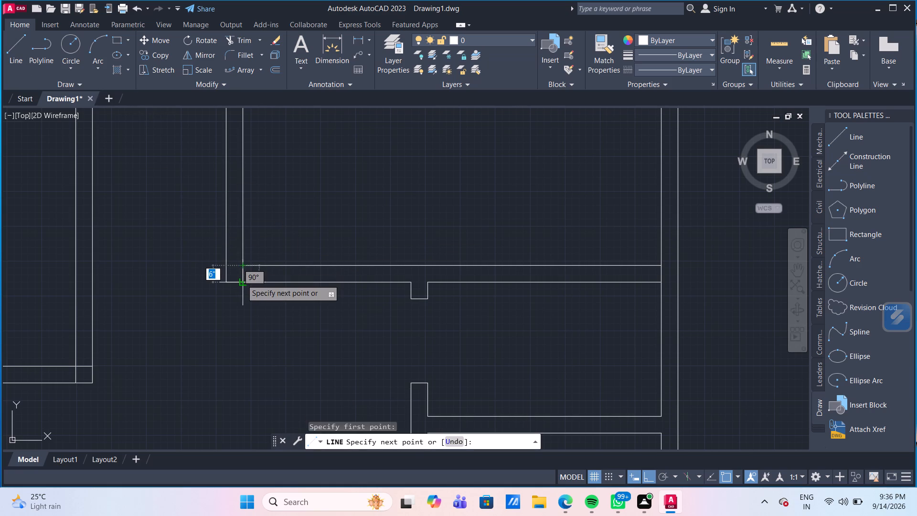
pyautogui.click(242, 279)
pyautogui.press('Return')
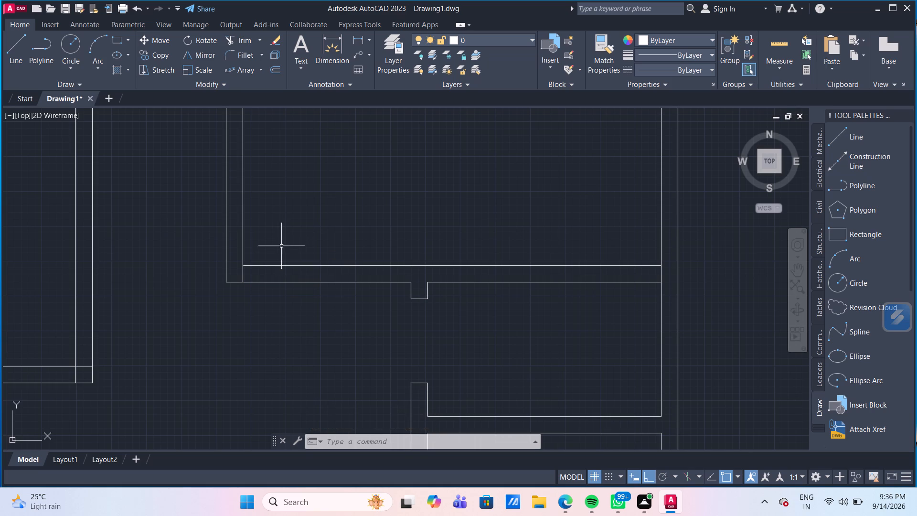
pyautogui.click(243, 273)
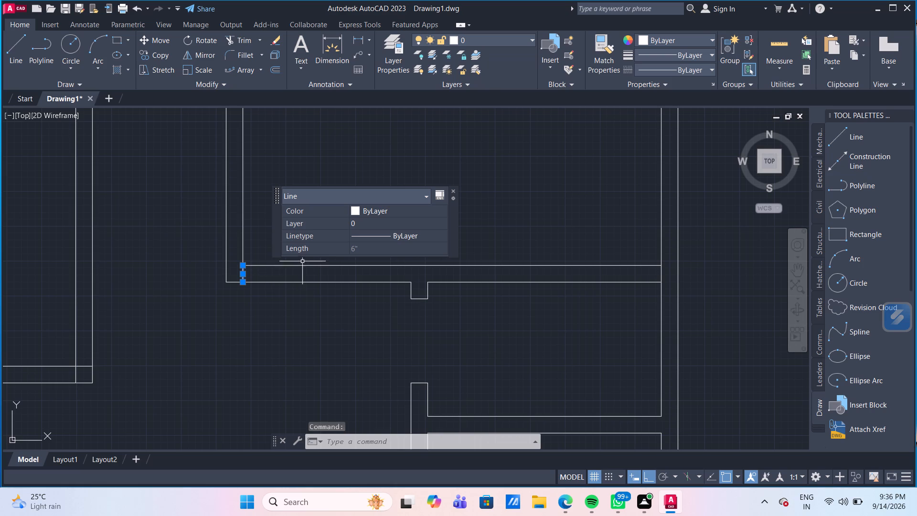
pyautogui.write('CO')
pyautogui.press('Return')
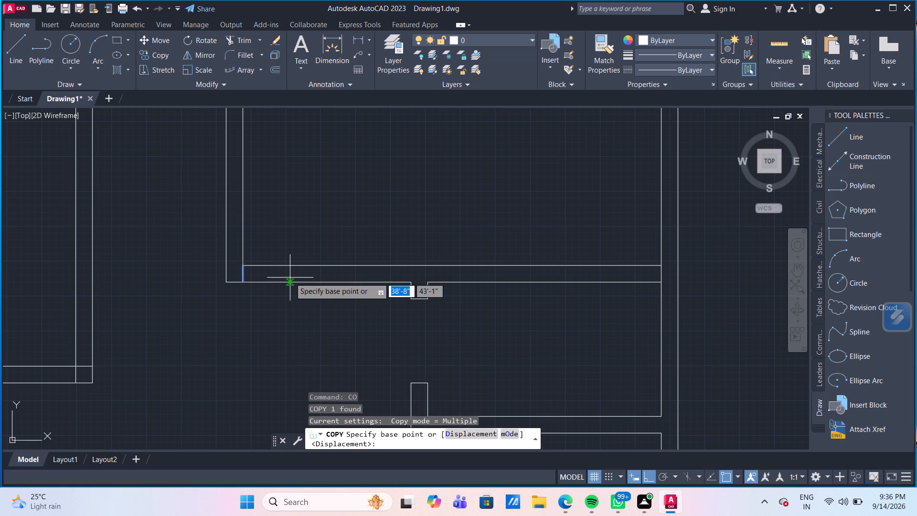
pyautogui.click(242, 264)
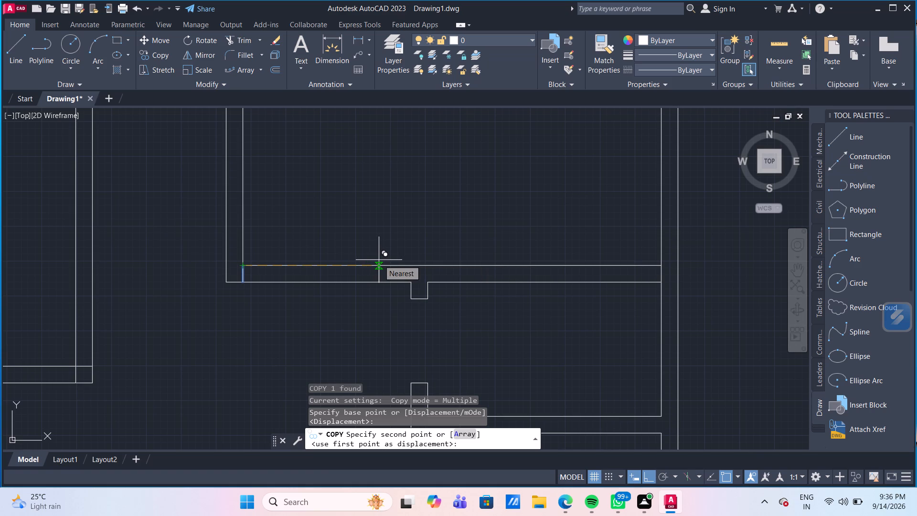
pyautogui.write("4'")
pyautogui.press('Return')
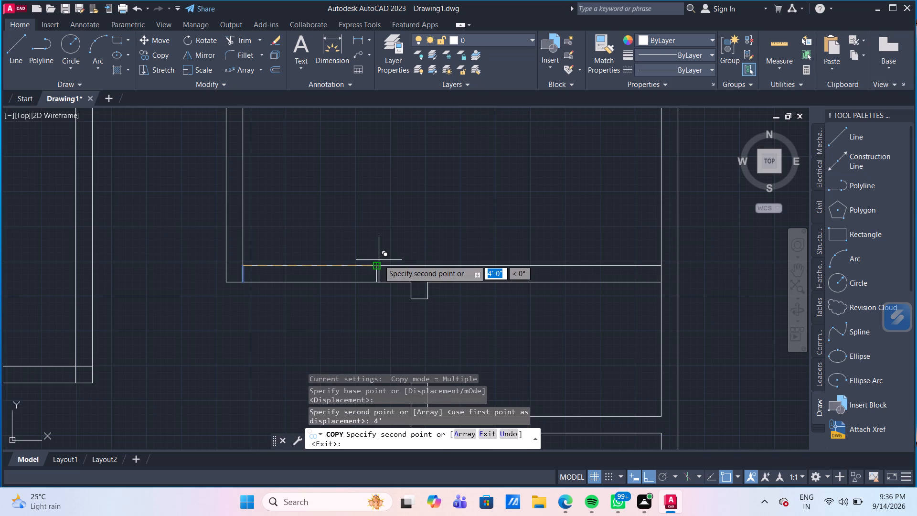
pyautogui.press('Escape')
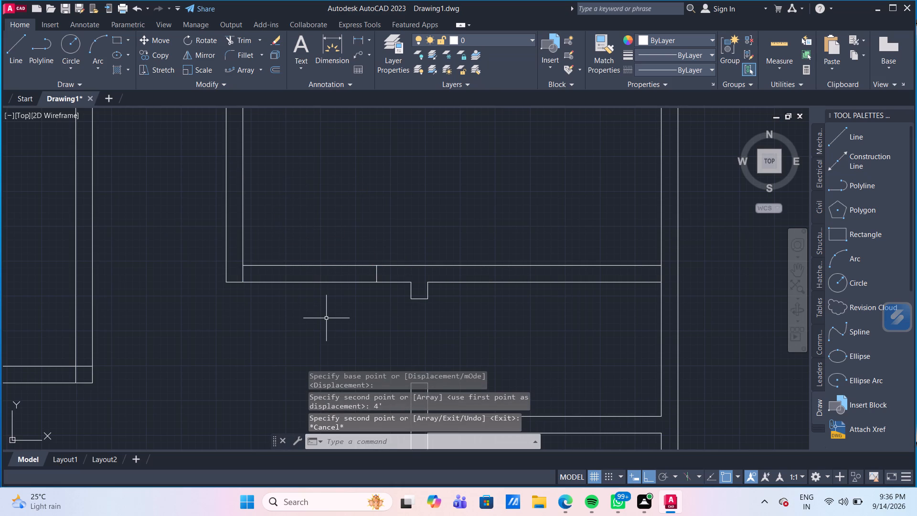
# Trim both wall lines between the two jambs to open a 4' gap in the upper-right room's bottom wall.
pyautogui.write('TR')
pyautogui.press('Return')
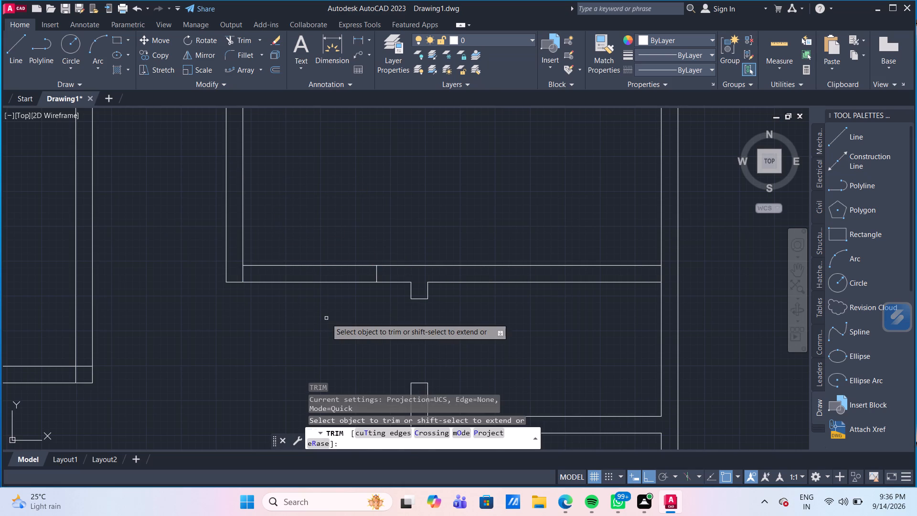
pyautogui.click(326, 318)
pyautogui.click(317, 218)
# Trim the overlapping inner lines at the upper-right corner of the exterior walls.
pyautogui.scroll(-2, 338, 320)
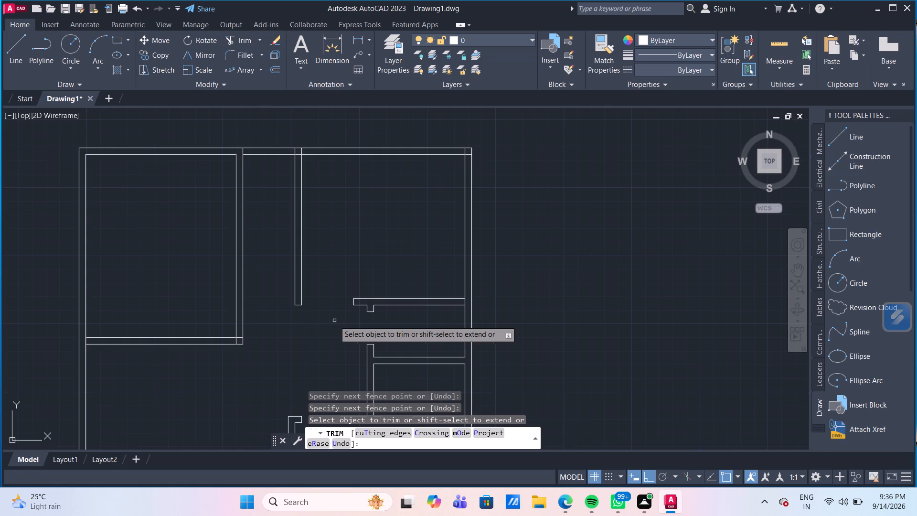
pyautogui.moveTo(332, 320); pyautogui.dragTo(305, 309, button='middle')
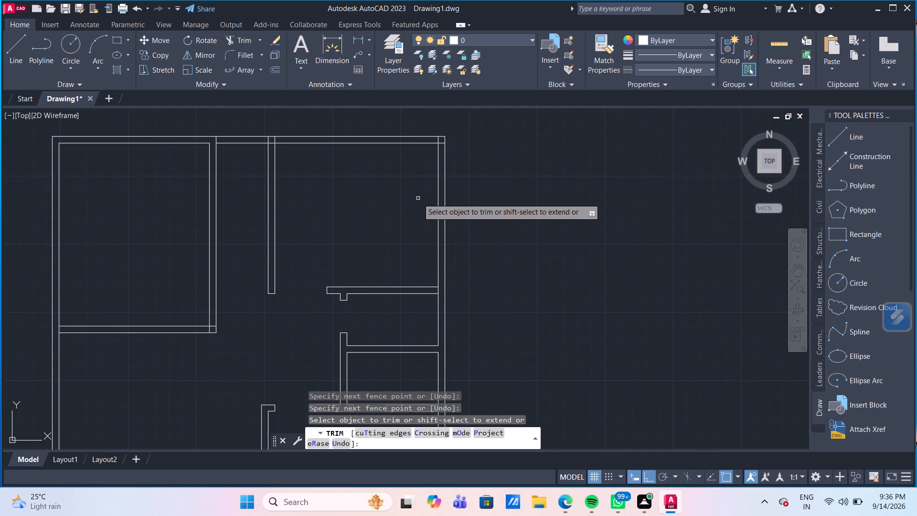
pyautogui.scroll(2, 439, 136)
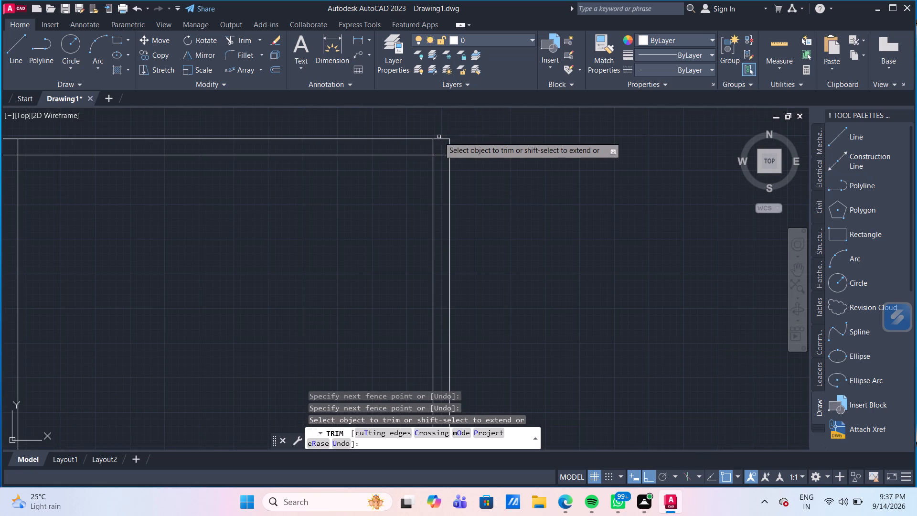
pyautogui.moveTo(432, 143); pyautogui.dragTo(435, 150)
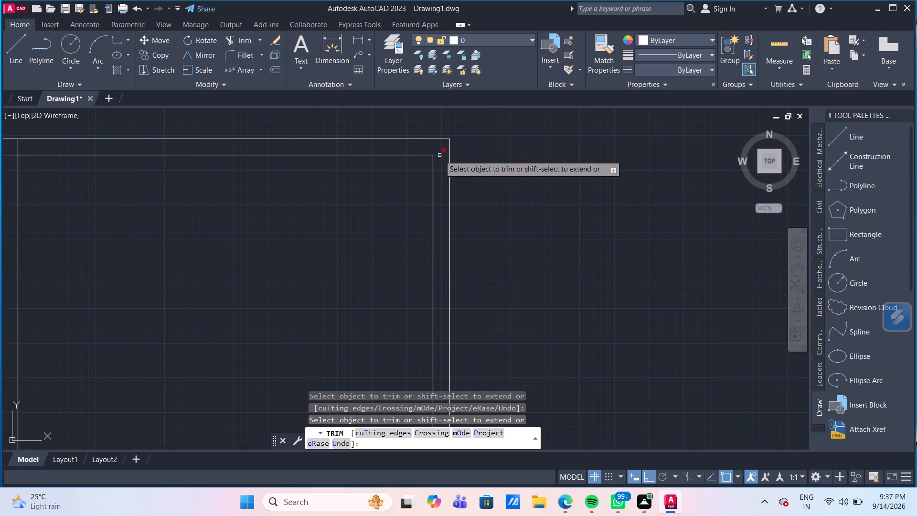
pyautogui.click(439, 155)
# Trim the overlapping lines where the two interior vertical walls meet the top exterior wall into open T-junctions.
pyautogui.scroll(-3, 268, 223)
pyautogui.moveTo(207, 227); pyautogui.dragTo(263, 224, button='middle')
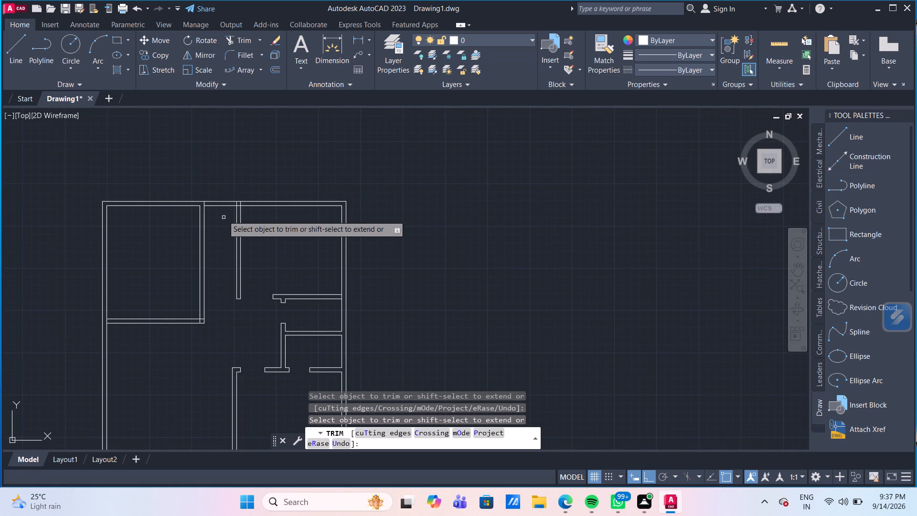
pyautogui.scroll(3, 222, 213)
pyautogui.moveTo(233, 219); pyautogui.dragTo(247, 243, button='middle')
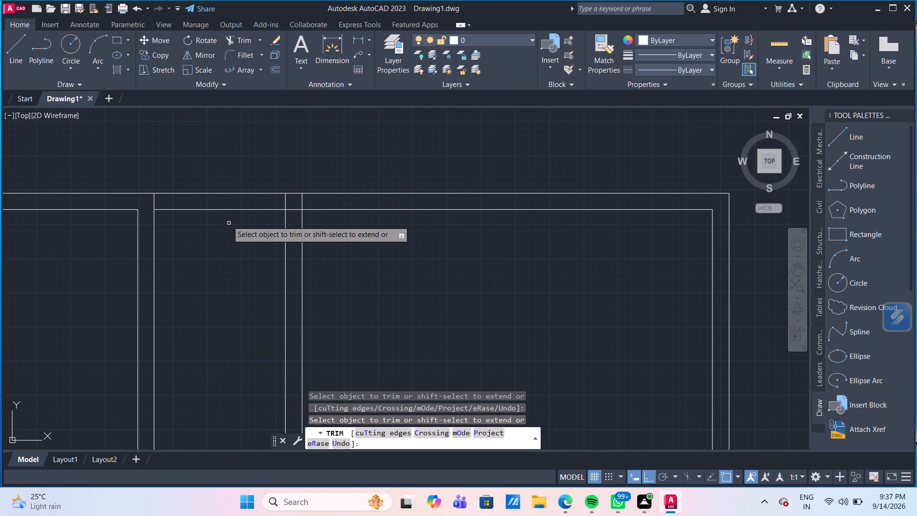
pyautogui.click(155, 199)
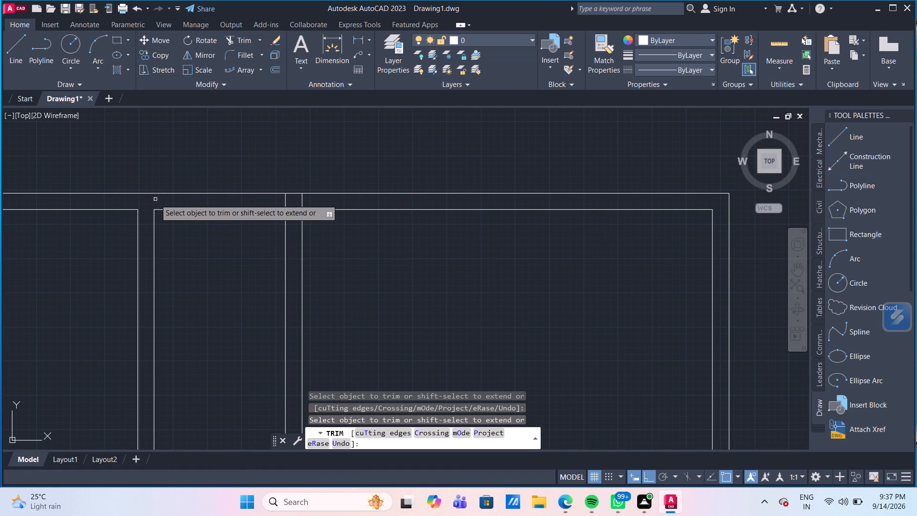
pyautogui.click(281, 201)
pyautogui.click(308, 202)
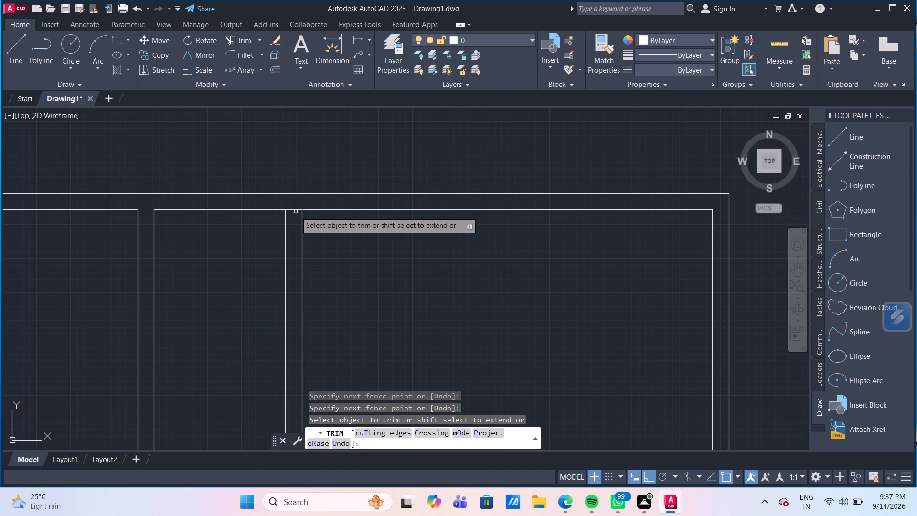
pyautogui.click(294, 210)
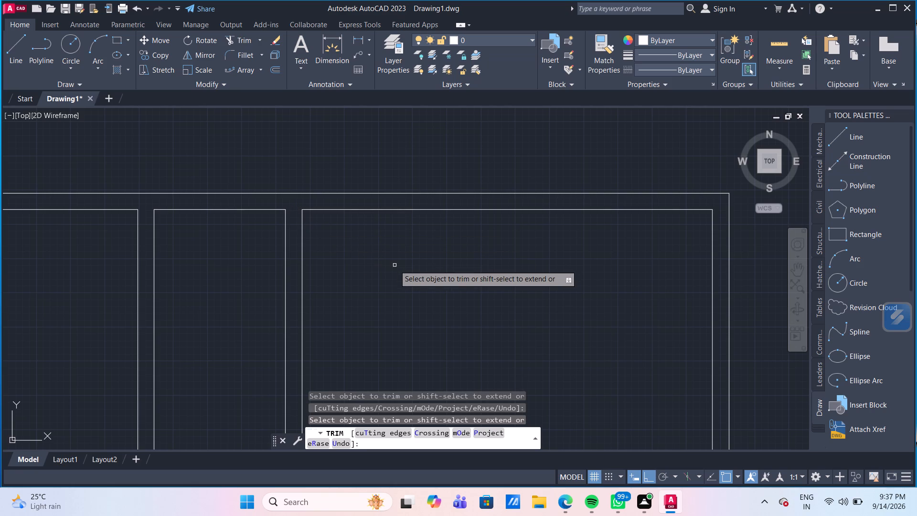
# Trim the overlapping inner wall lines at the lower-right corner of the upper-left room into a clean corner.
pyautogui.scroll(-2, 395, 265)
pyautogui.moveTo(395, 265); pyautogui.dragTo(395, 188, button='middle')
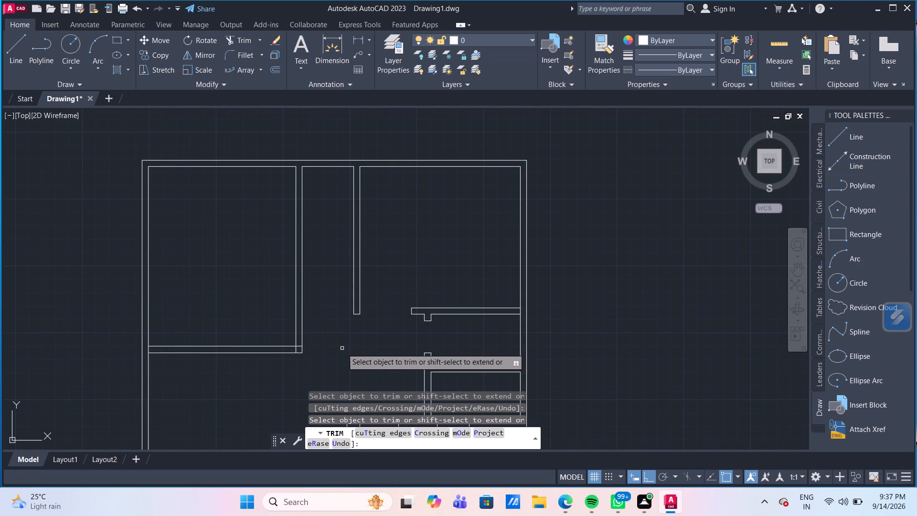
pyautogui.scroll(2, 319, 352)
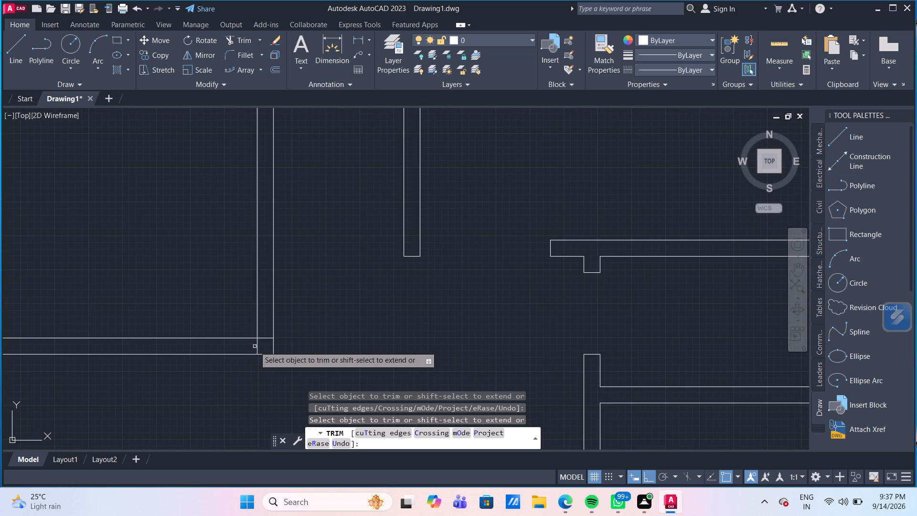
pyautogui.click(257, 346)
pyautogui.moveTo(261, 338); pyautogui.dragTo(266, 338)
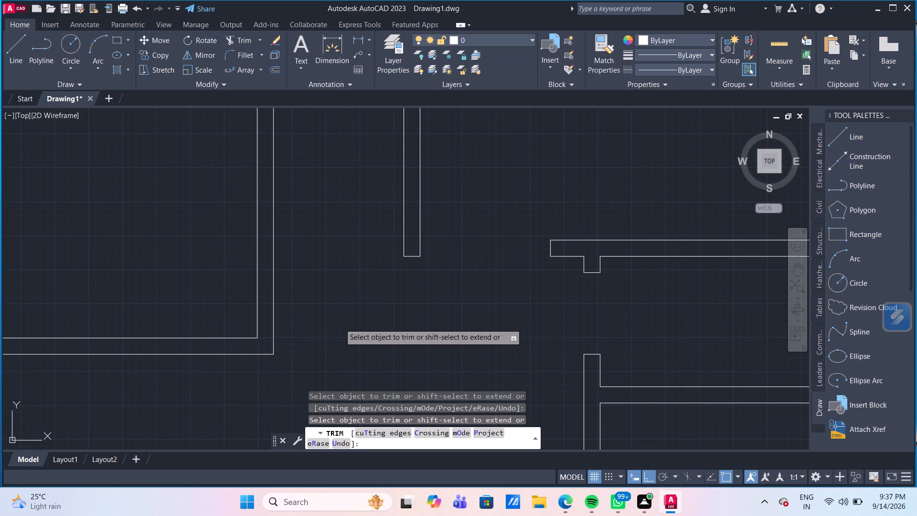
pyautogui.press('Escape')
# Offset the top inner wall line of the narrow middle room 5'6" downward.
pyautogui.scroll(-2, 388, 286)
pyautogui.scroll(1, 374, 193)
pyautogui.moveTo(377, 199); pyautogui.dragTo(381, 246, button='middle')
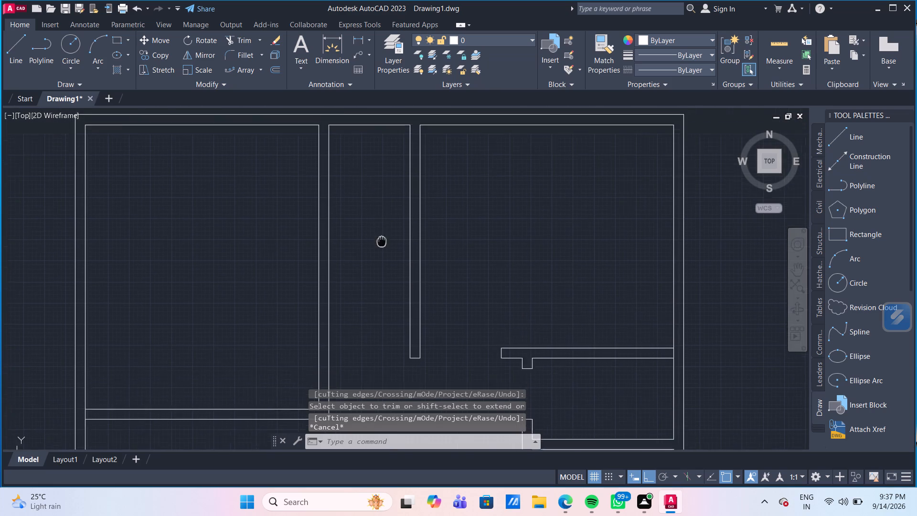
pyautogui.moveTo(381, 246); pyautogui.dragTo(377, 266, button='middle')
pyautogui.press('o')
pyautogui.press('Return')
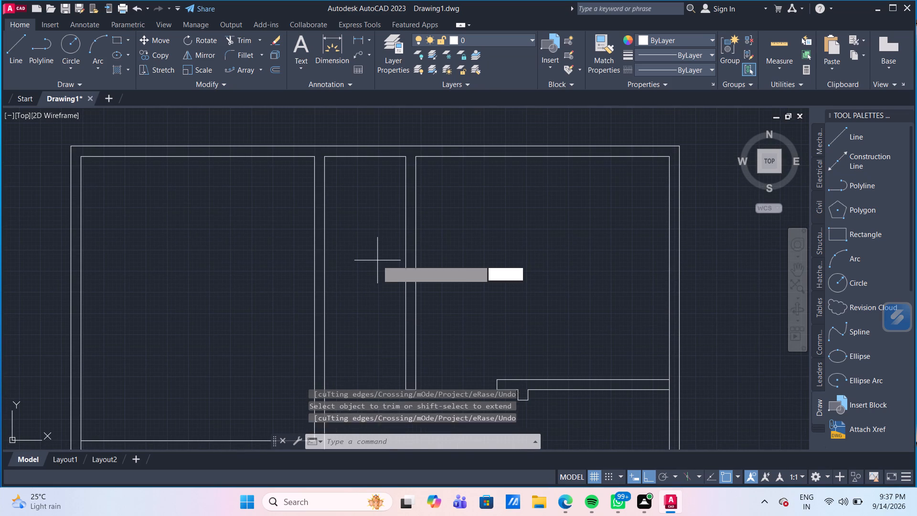
pyautogui.press('Return')
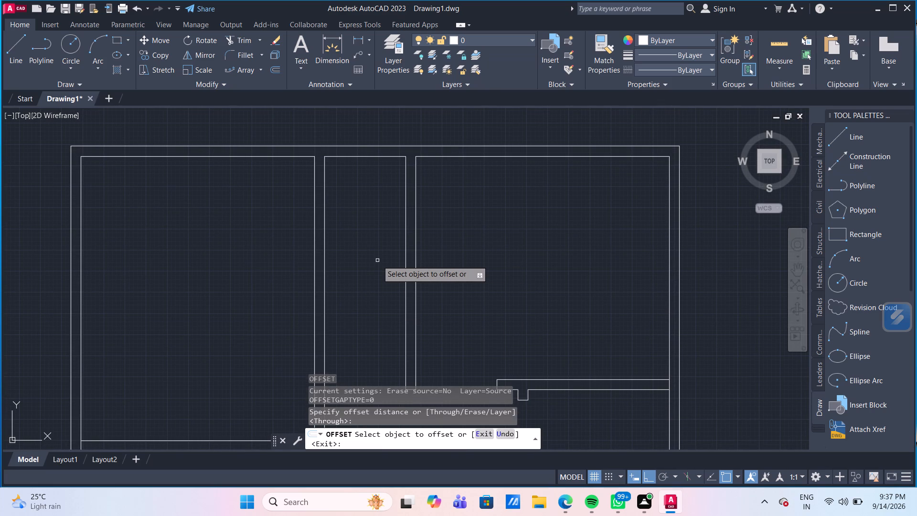
pyautogui.click(372, 158)
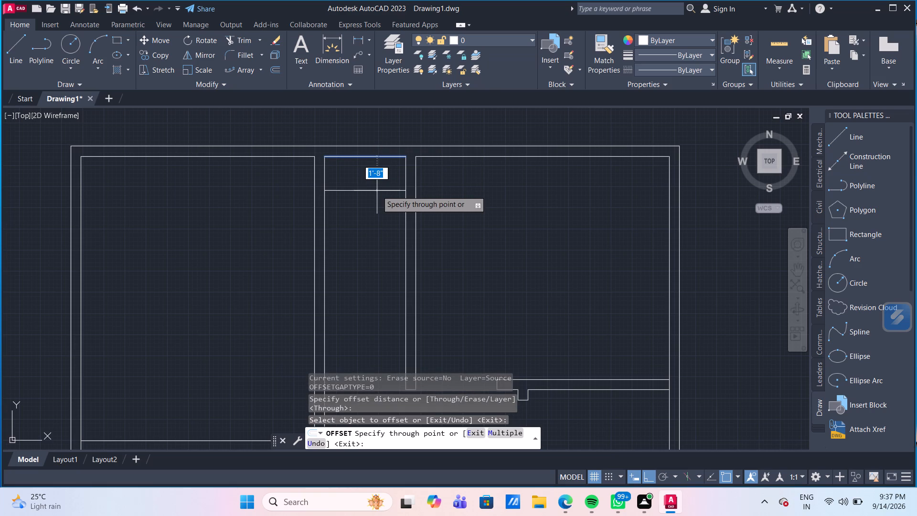
pyautogui.write('5\'6"')
pyautogui.press('Return')
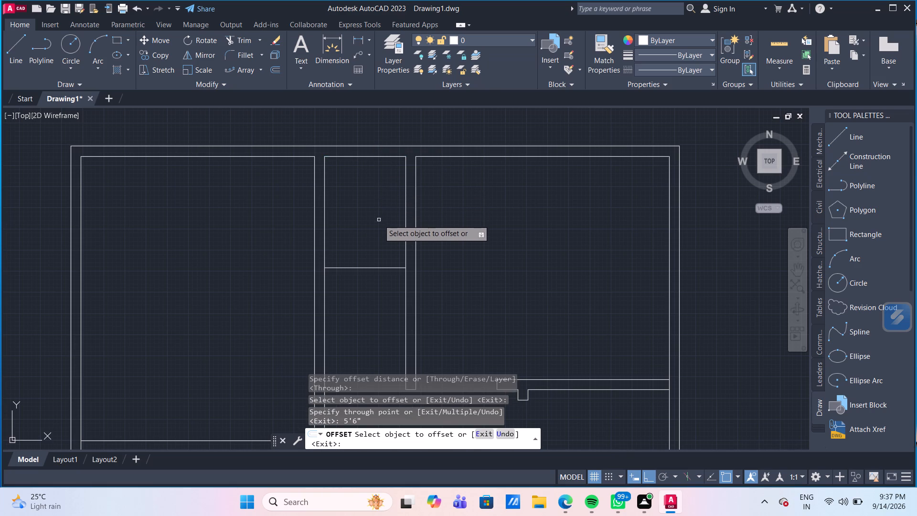
# Offset the new cross line in the narrow middle room 6" downward to form a cross wall.
pyautogui.moveTo(378, 280); pyautogui.dragTo(357, 213, button='middle')
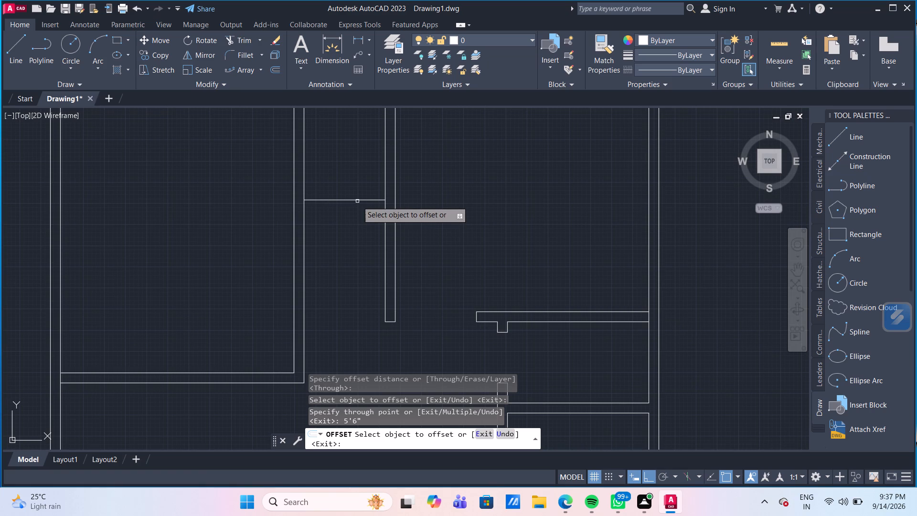
pyautogui.click(357, 200)
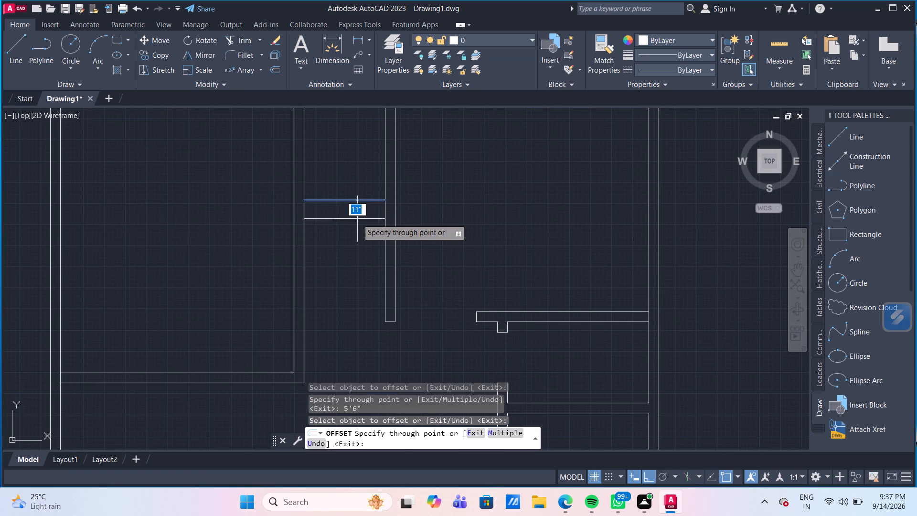
pyautogui.write('6"')
pyautogui.press('Return')
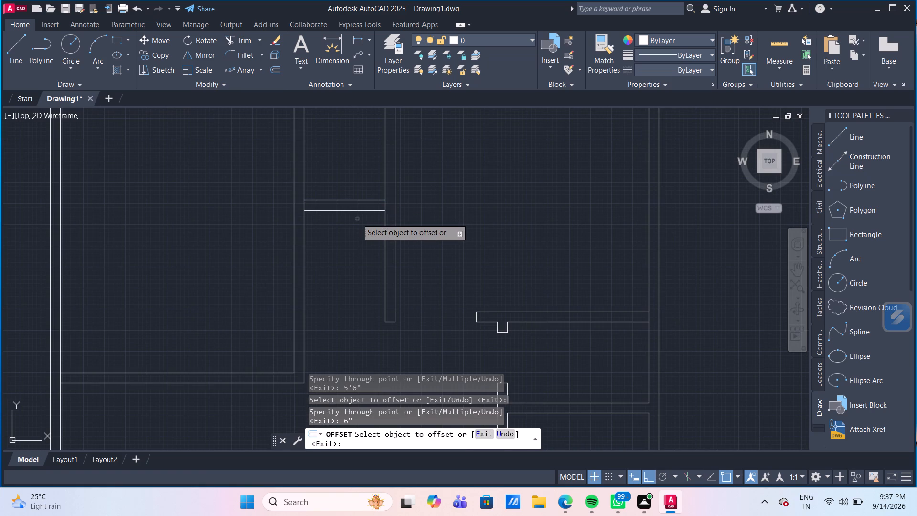
pyautogui.press('Escape')
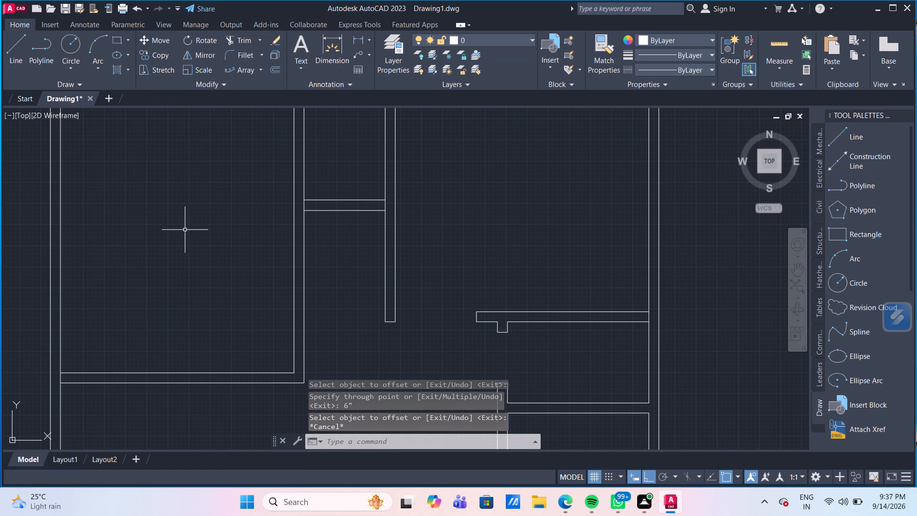
# Trim the vertical wall lines between the cross wall's two lines at both of its ends.
pyautogui.write('TR')
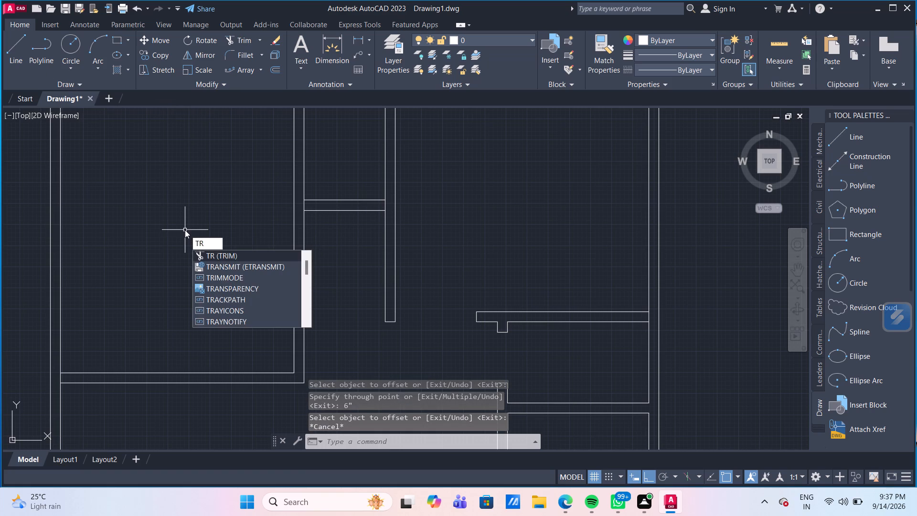
pyautogui.press('Return')
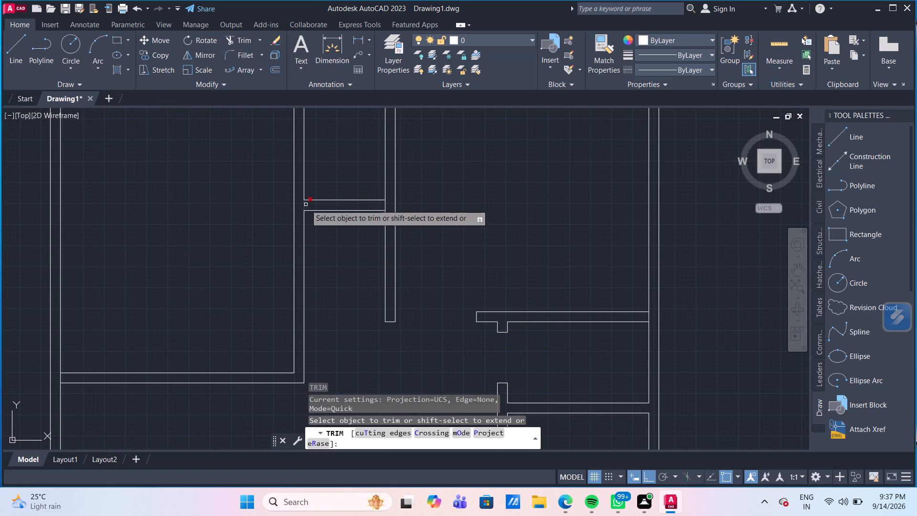
pyautogui.click(304, 204)
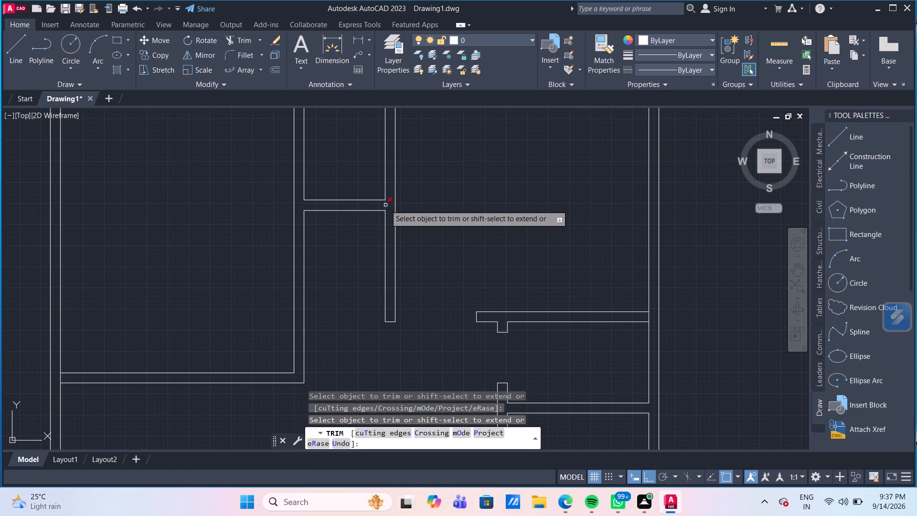
pyautogui.click(385, 205)
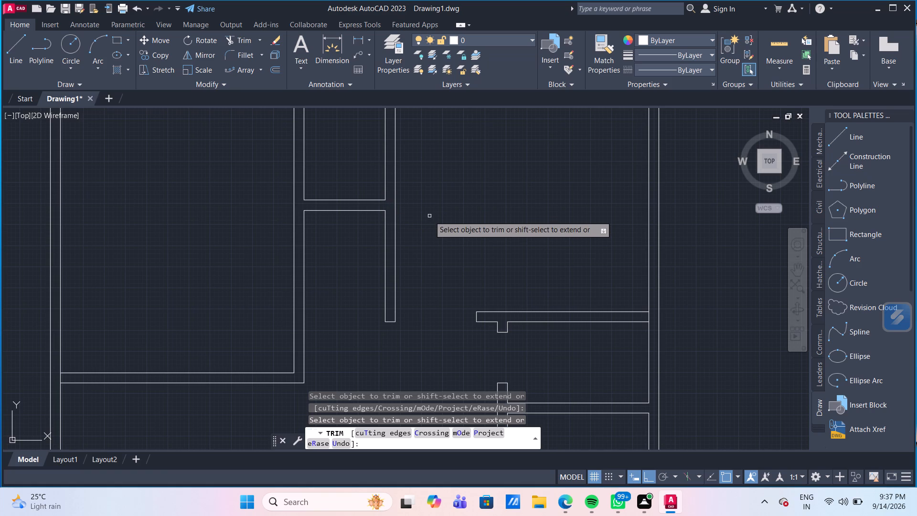
pyautogui.press('Escape')
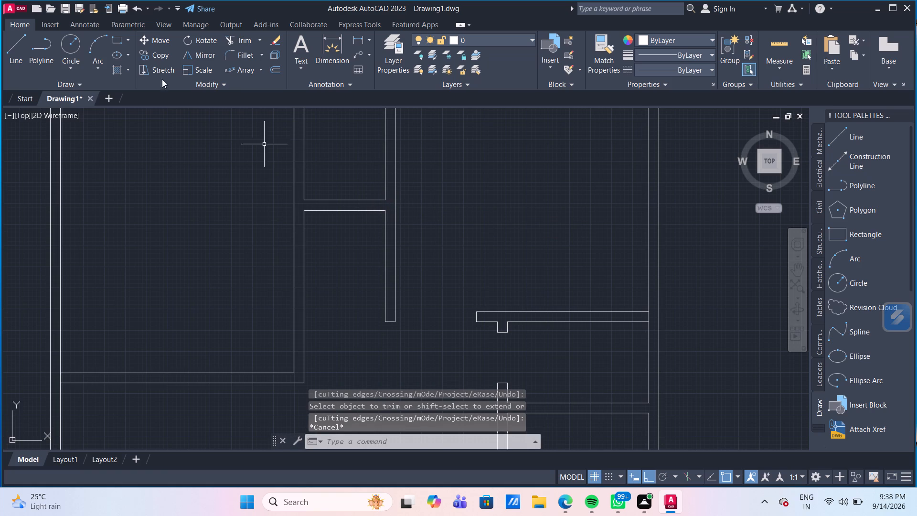
# Draw a 6" jamb line across the cross wall's right end and move it 1' to the left.
pyautogui.moveTo(11, 46); pyautogui.dragTo(15, 49)
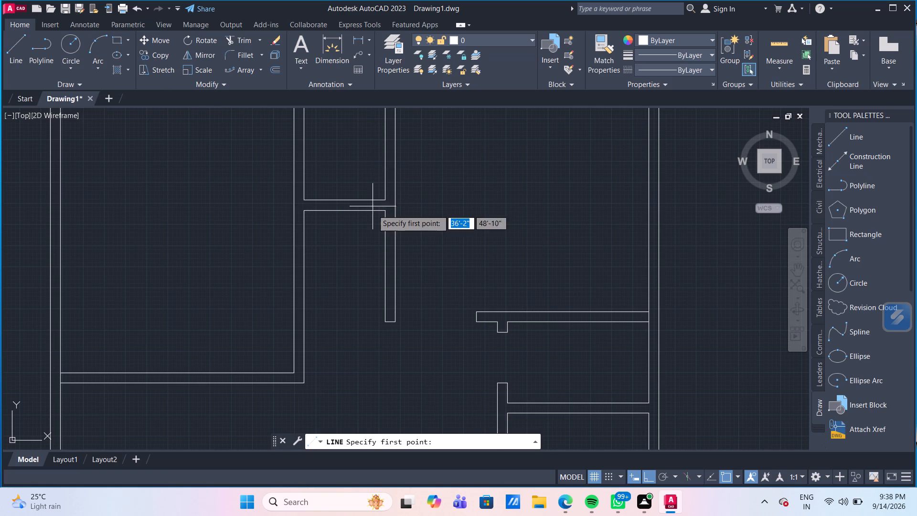
pyautogui.click(386, 198)
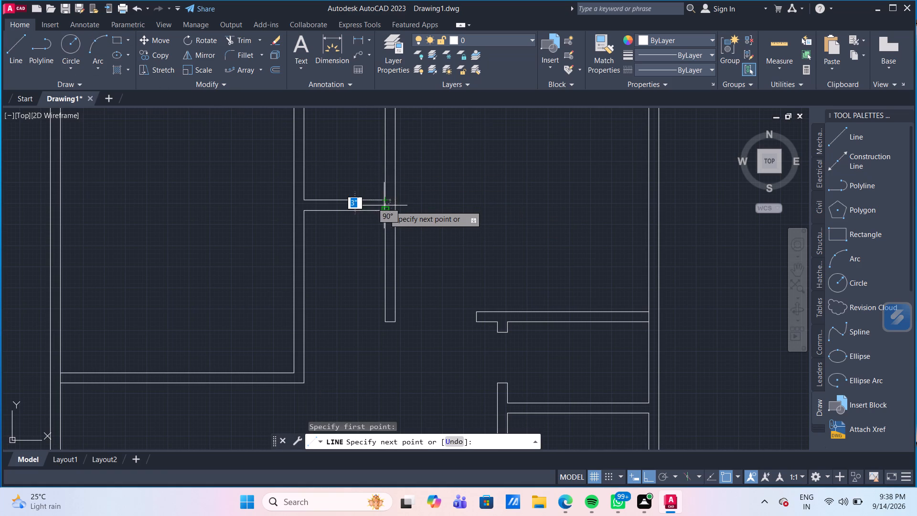
pyautogui.click(384, 210)
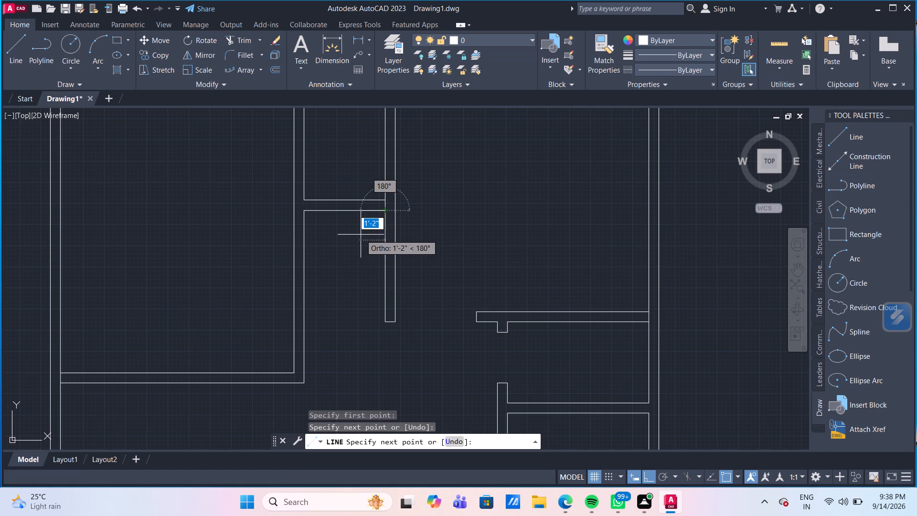
pyautogui.press('Return')
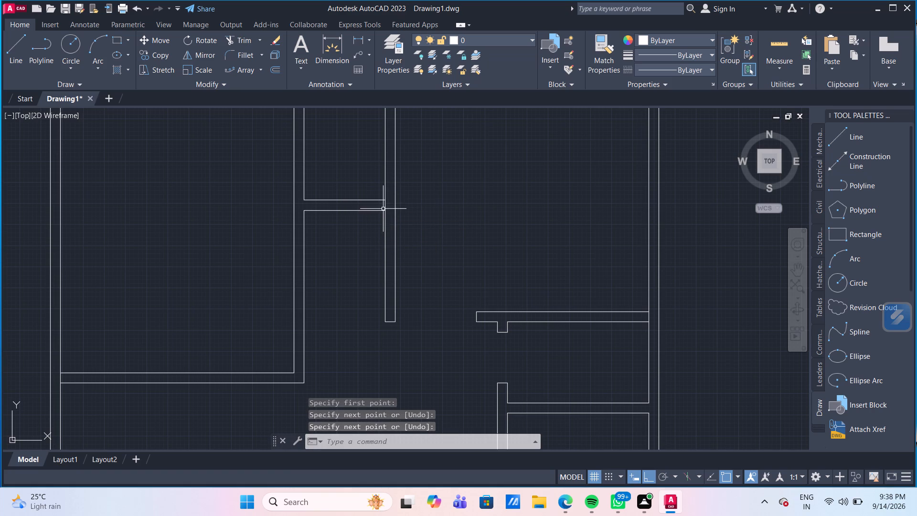
pyautogui.click(384, 206)
pyautogui.press('m')
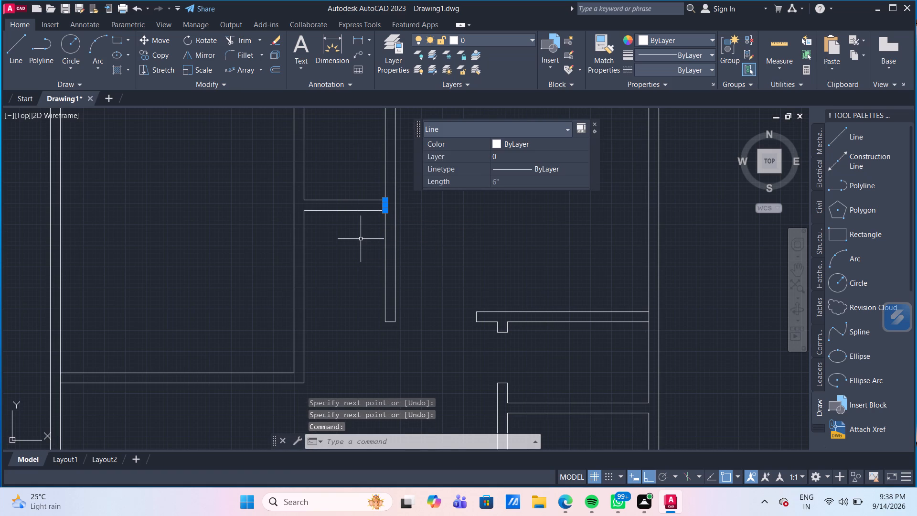
pyautogui.press('Return')
pyautogui.scroll(2, 385, 185)
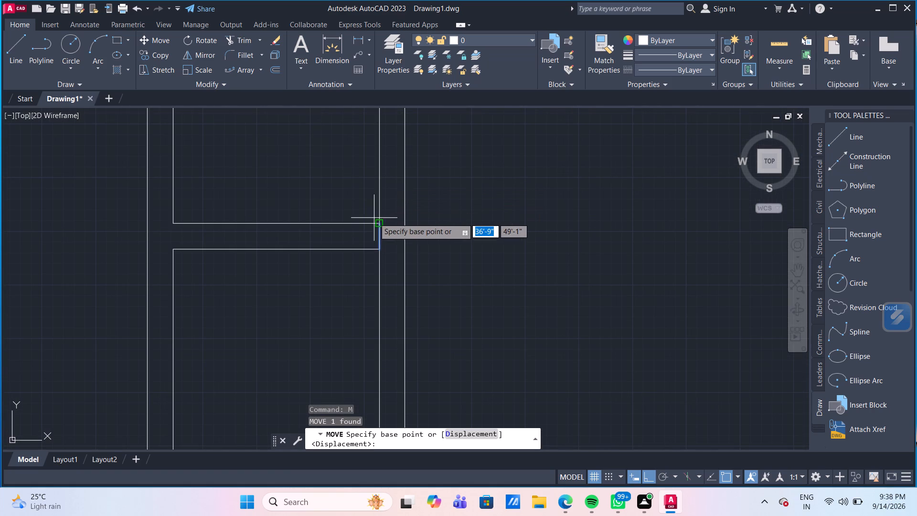
pyautogui.click(379, 220)
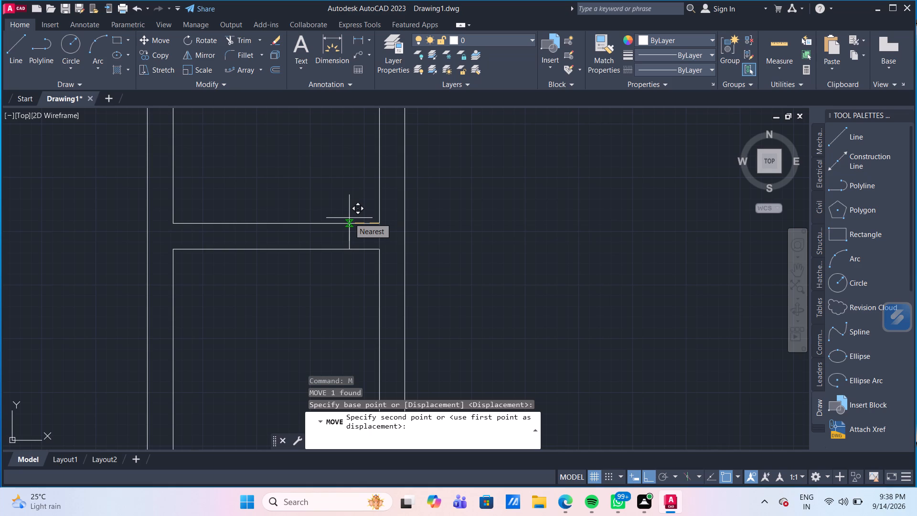
pyautogui.write("1'")
pyautogui.press('Return')
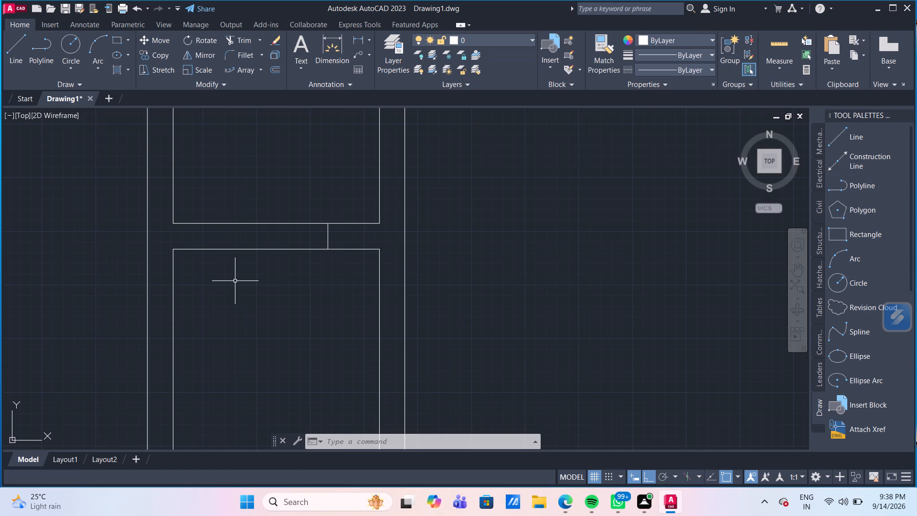
# Trim both cross wall lines left of the jamb to open a doorway up to the left vertical wall.
pyautogui.write('TR')
pyautogui.press('Return')
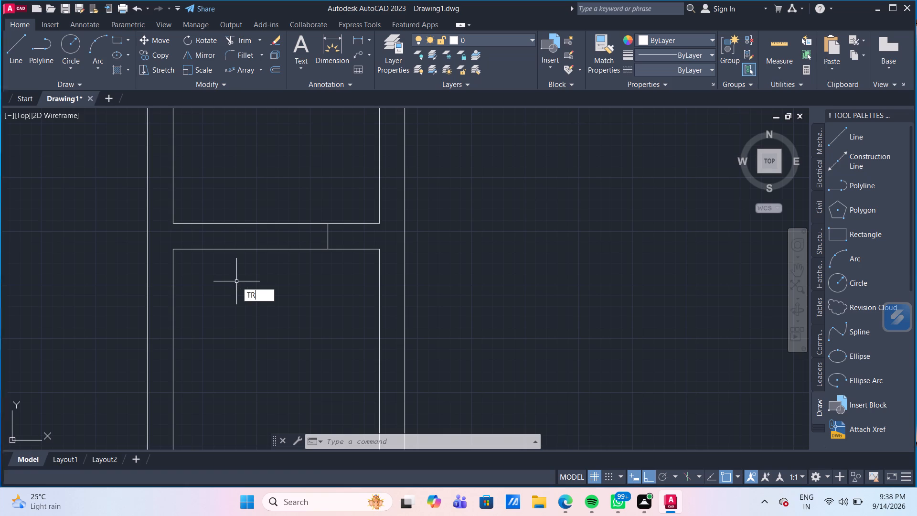
pyautogui.click(236, 281)
pyautogui.click(230, 199)
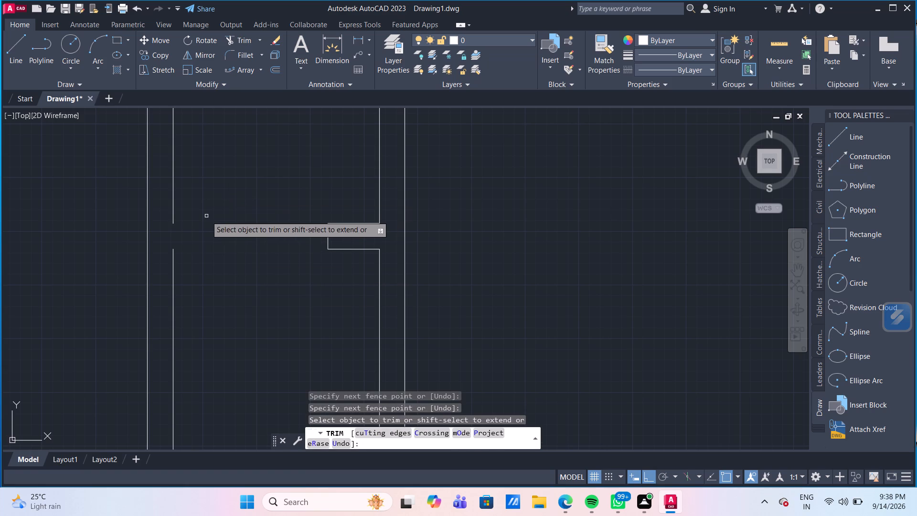
pyautogui.press('Escape')
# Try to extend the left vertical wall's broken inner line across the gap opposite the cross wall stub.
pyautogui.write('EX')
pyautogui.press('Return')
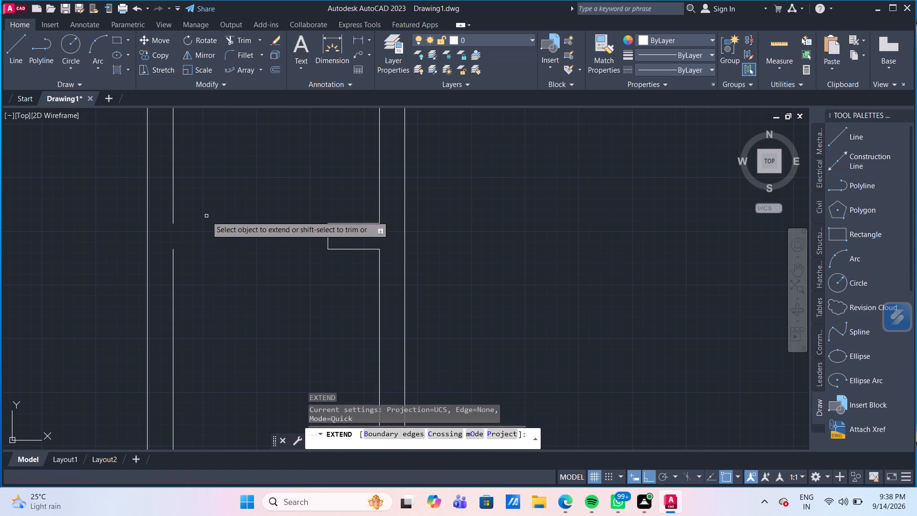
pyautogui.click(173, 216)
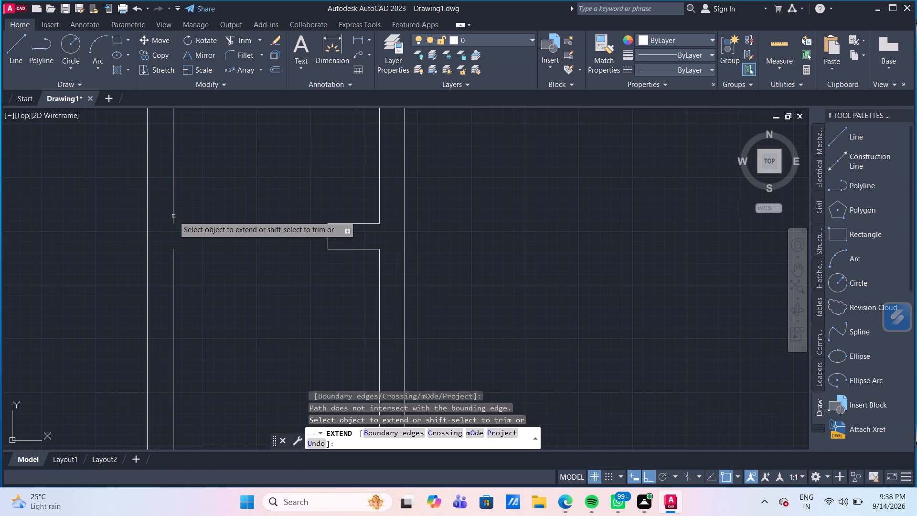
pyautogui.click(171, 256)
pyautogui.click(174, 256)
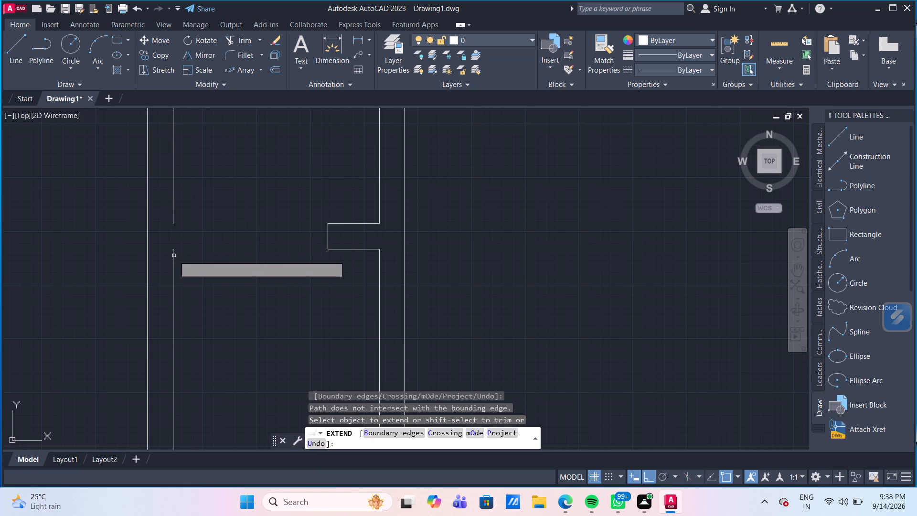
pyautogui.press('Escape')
# Stretch the lower segment of the left vertical wall's broken line up to the upper segment's end, closing the 6" gap.
pyautogui.scroll(-2, 199, 245)
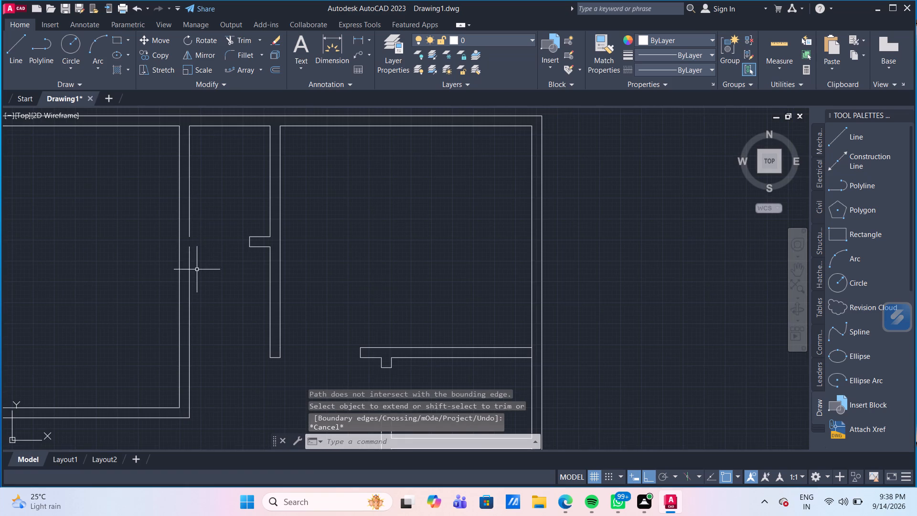
pyautogui.scroll(1, 196, 270)
pyautogui.click(183, 264)
pyautogui.click(184, 234)
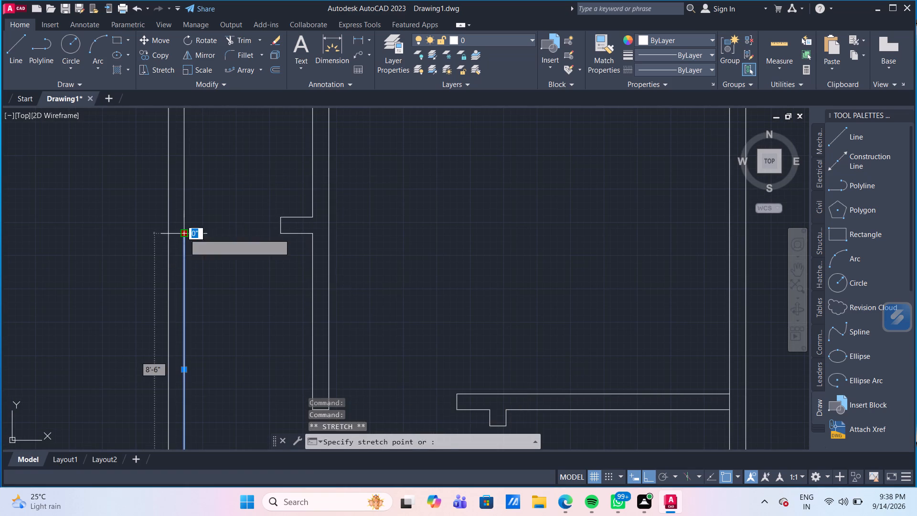
pyautogui.click(182, 219)
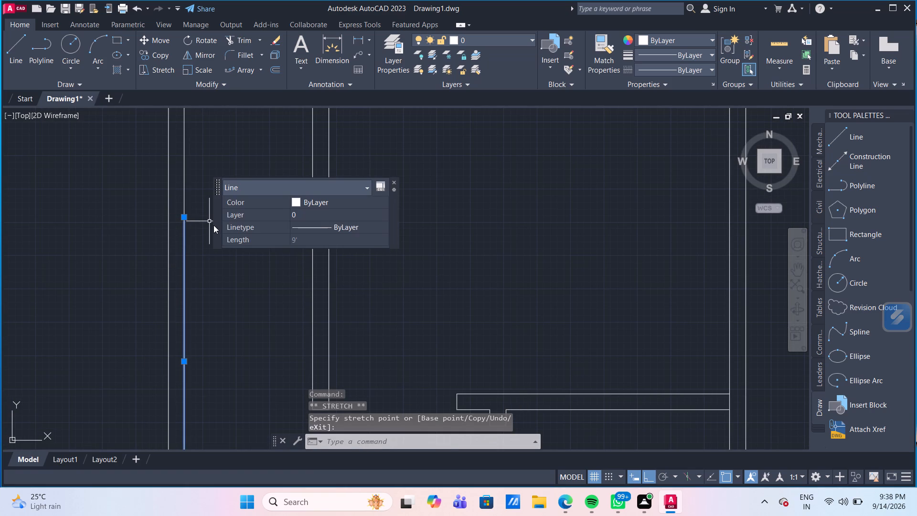
pyautogui.press('Escape')
pyautogui.scroll(1, 194, 239)
pyautogui.scroll(-2, 202, 245)
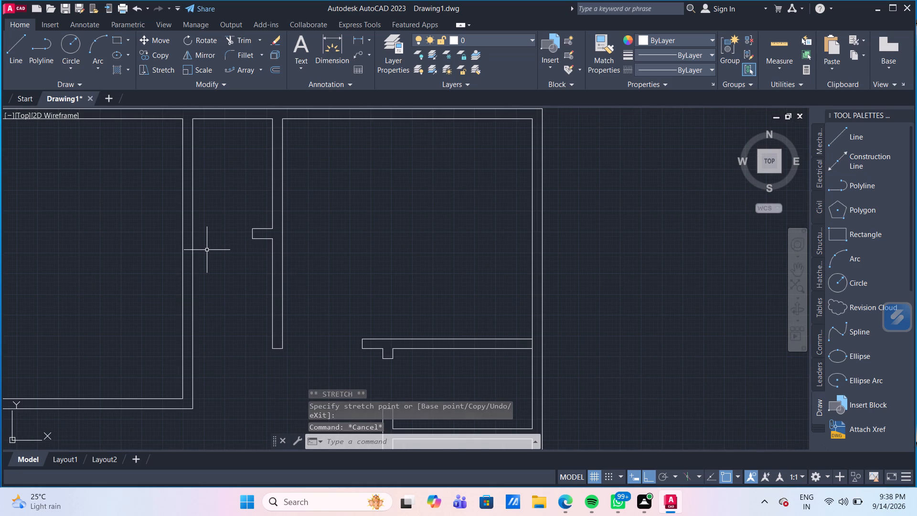
# Draw a 6" jamb line across the upper-left room's right wall, starting at the room's lower-right inside corner.
pyautogui.scroll(-3, 217, 279)
pyautogui.moveTo(223, 346); pyautogui.dragTo(221, 330, button='middle')
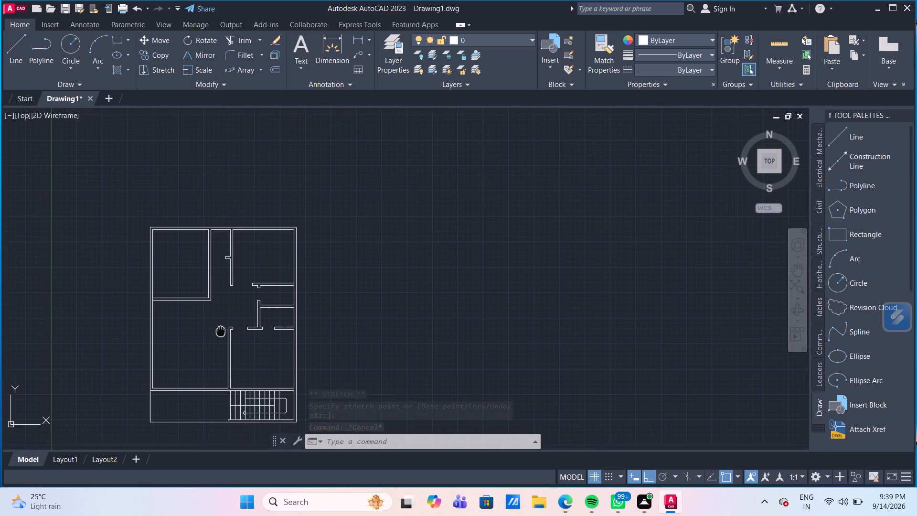
pyautogui.moveTo(221, 330); pyautogui.dragTo(222, 325, button='middle')
pyautogui.scroll(2, 210, 279)
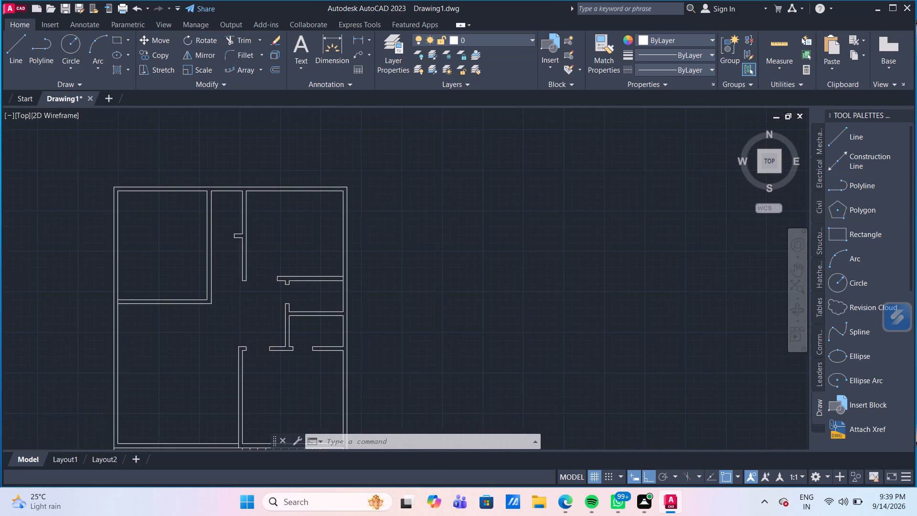
pyautogui.scroll(1, 239, 322)
pyautogui.moveTo(238, 303); pyautogui.dragTo(264, 296, button='middle')
pyautogui.scroll(1, 263, 296)
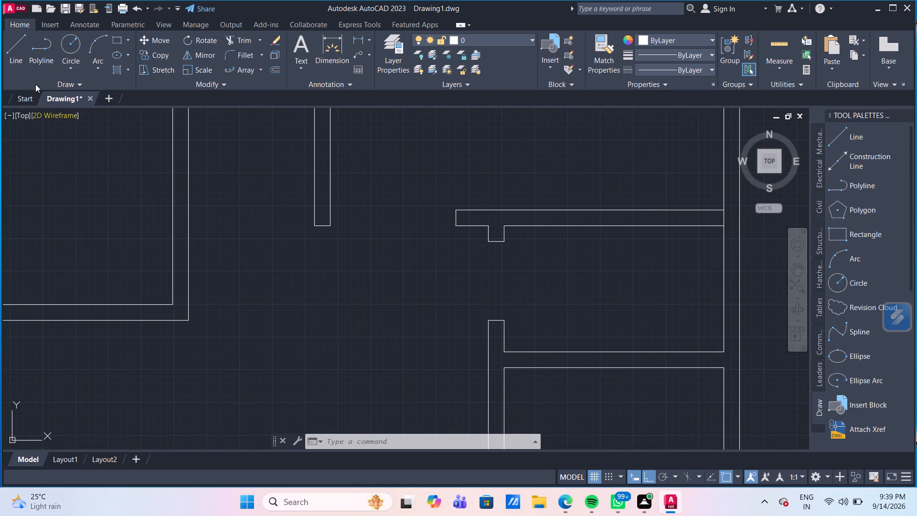
pyautogui.click(9, 52)
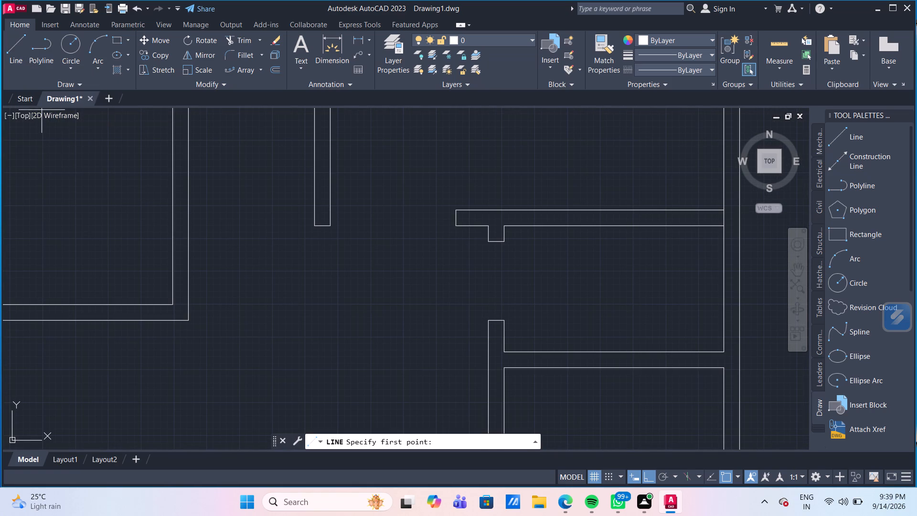
pyautogui.click(171, 306)
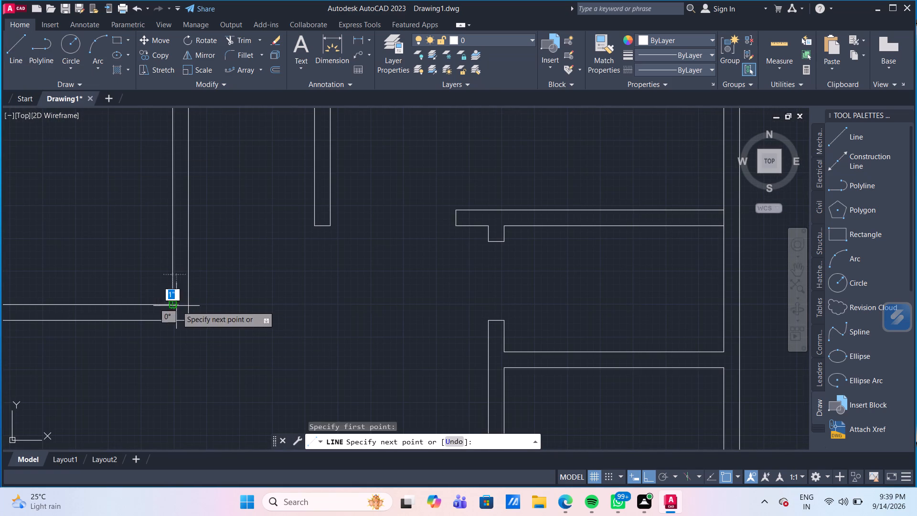
pyautogui.moveTo(191, 307); pyautogui.dragTo(195, 307)
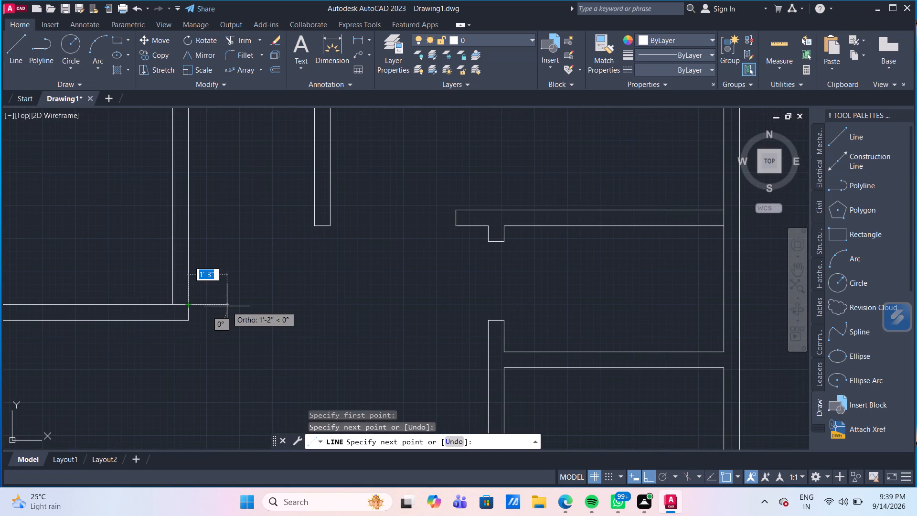
pyautogui.press('Return')
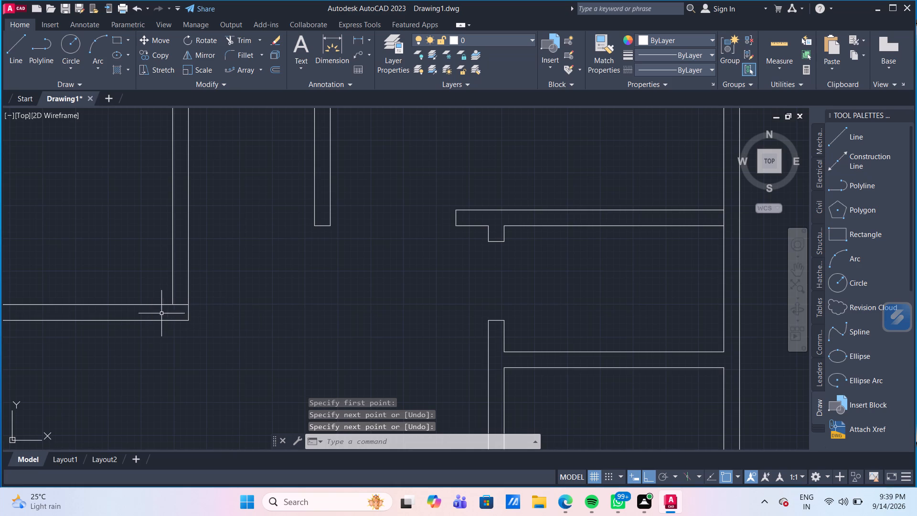
# Move the new jamb line 6" up along the upper-left room's right wall.
pyautogui.click(178, 305)
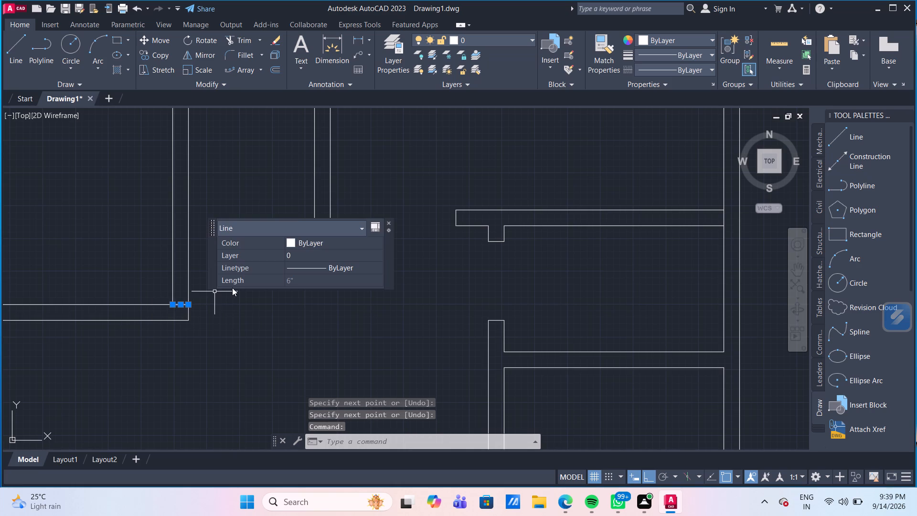
pyautogui.press('m')
pyautogui.press('Return')
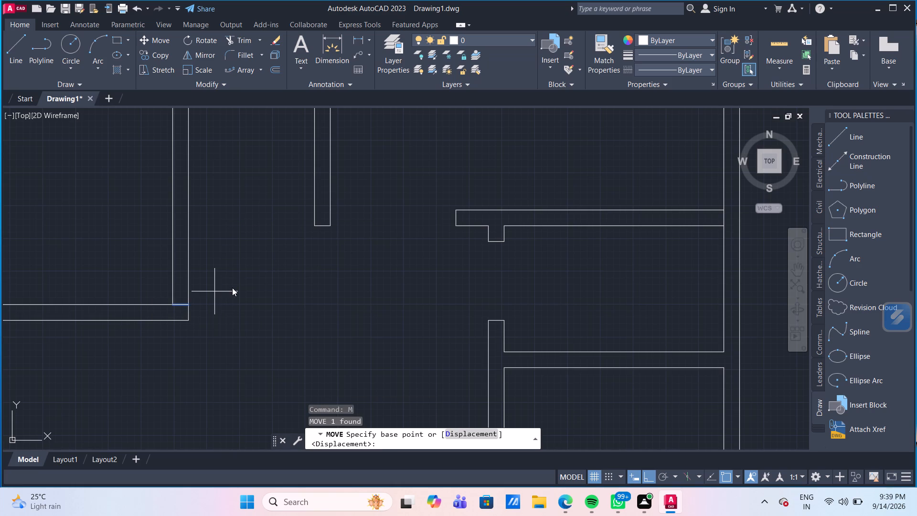
pyautogui.click(173, 304)
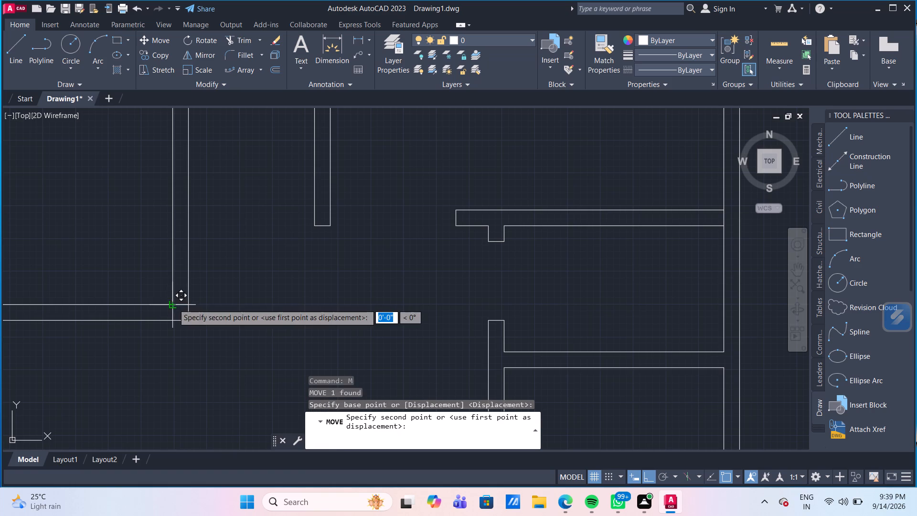
pyautogui.write('6"')
pyautogui.press('Return')
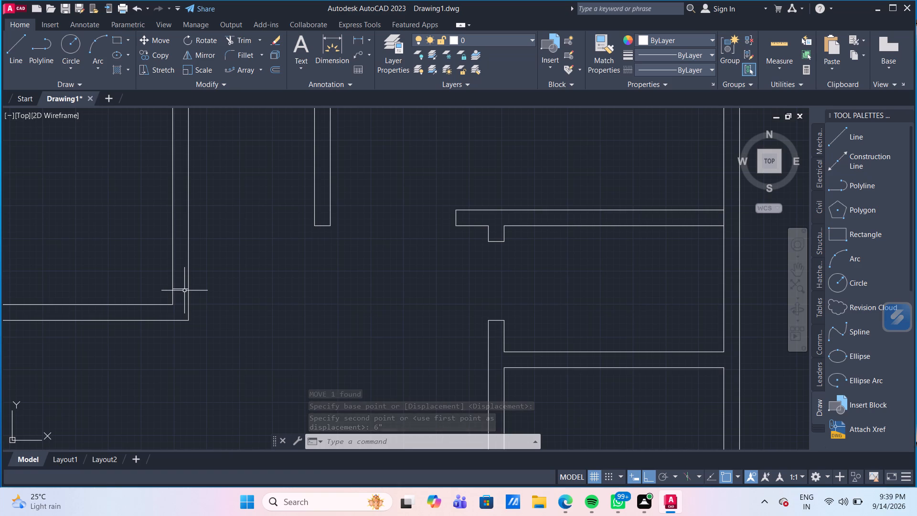
# Offset the jamb line 3' upward to mark the other side of the upper-left room's doorway.
pyautogui.press('o')
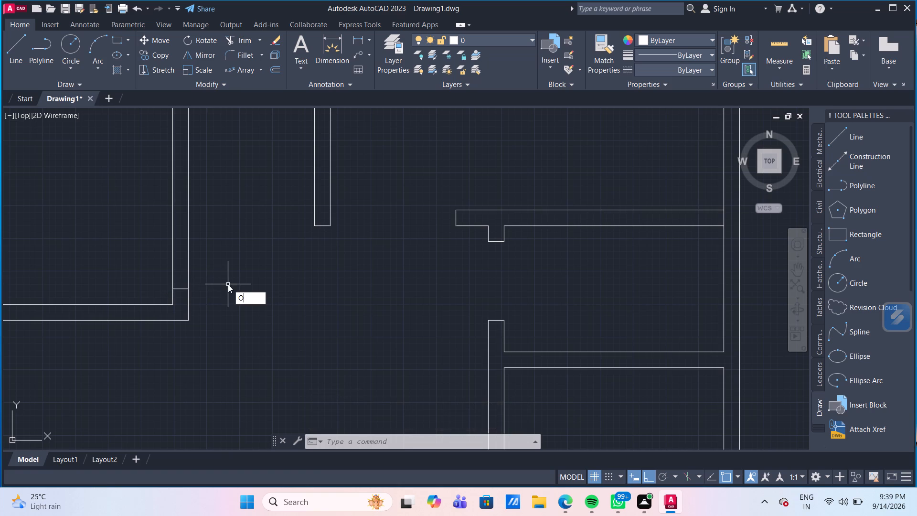
pyautogui.press('Return')
pyautogui.press('Return')
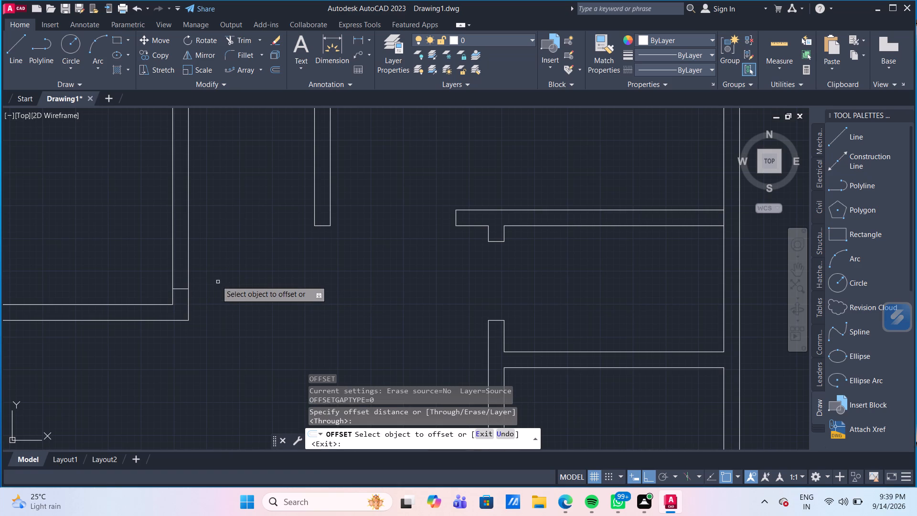
pyautogui.click(179, 289)
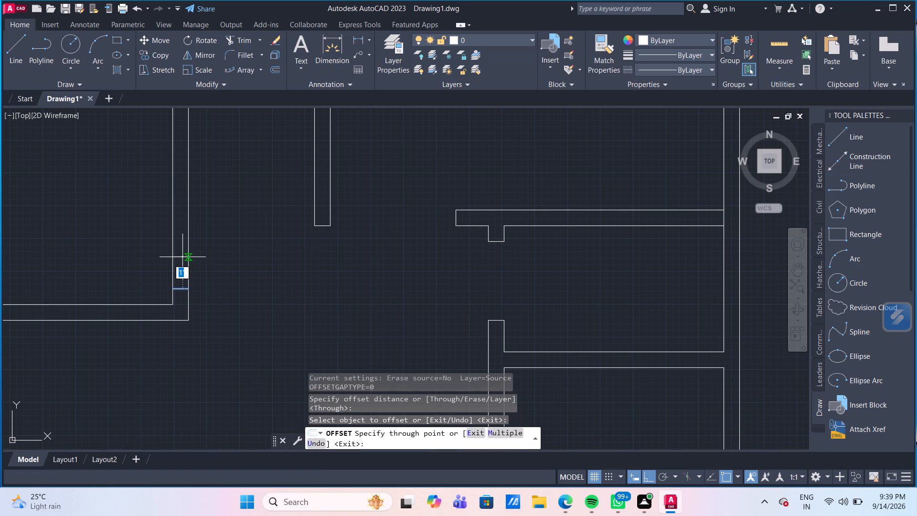
pyautogui.write("3'")
pyautogui.press('Return')
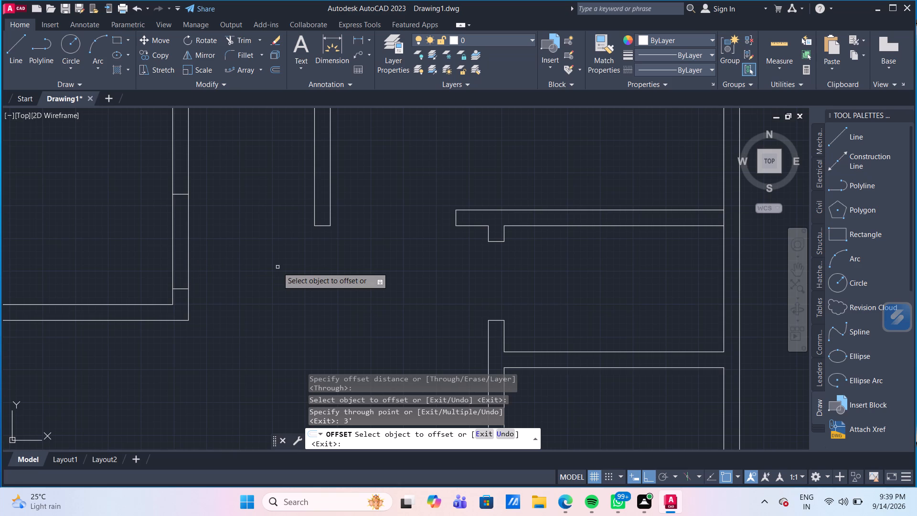
pyautogui.scroll(-3, 295, 270)
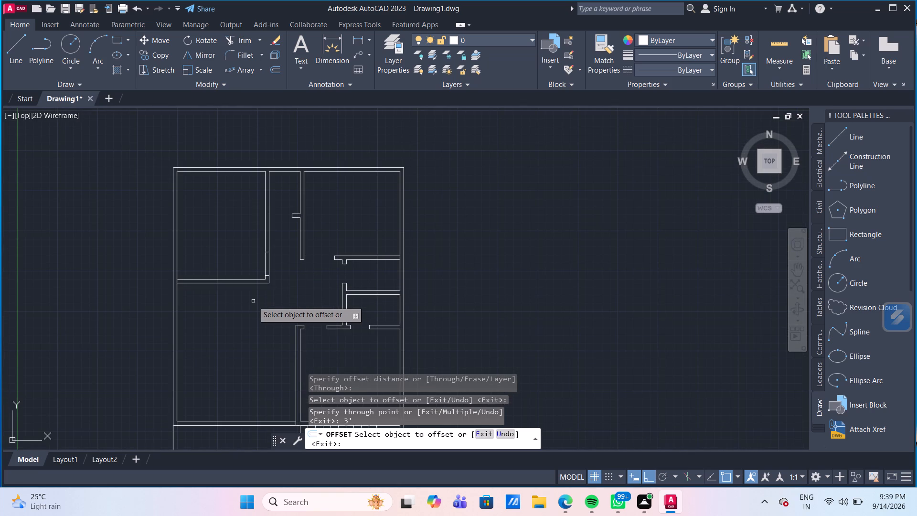
pyautogui.scroll(-2, 253, 301)
pyautogui.scroll(1, 256, 332)
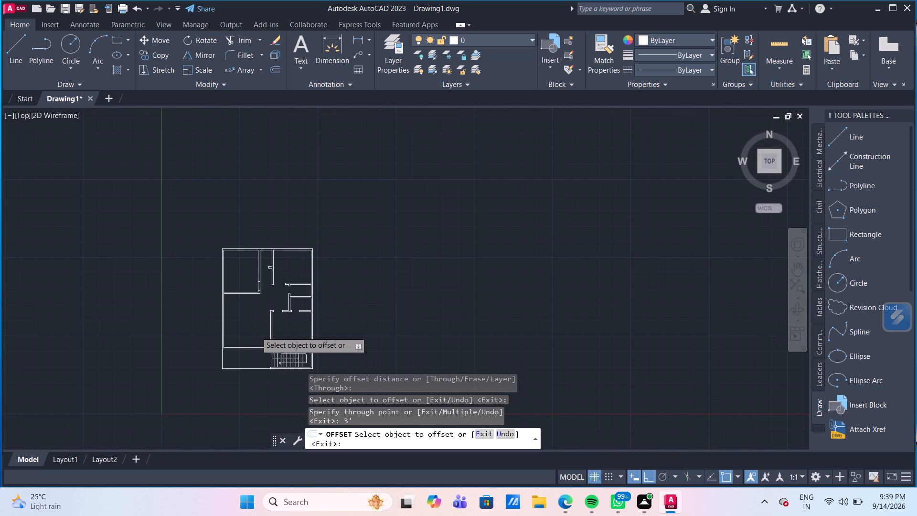
pyautogui.scroll(1, 256, 332)
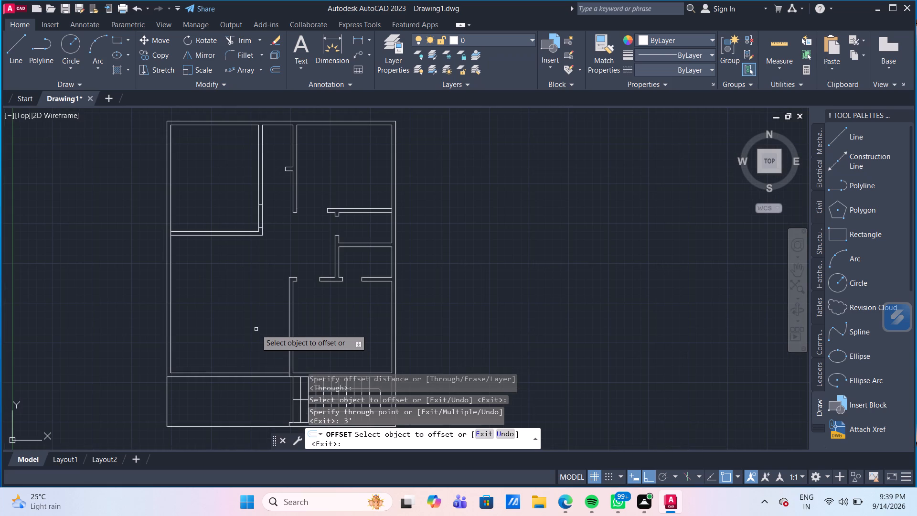
pyautogui.press('Escape')
# Trim both lines of the upper-left room's right wall between the two jambs to open the 3' doorway.
pyautogui.scroll(1, 278, 263)
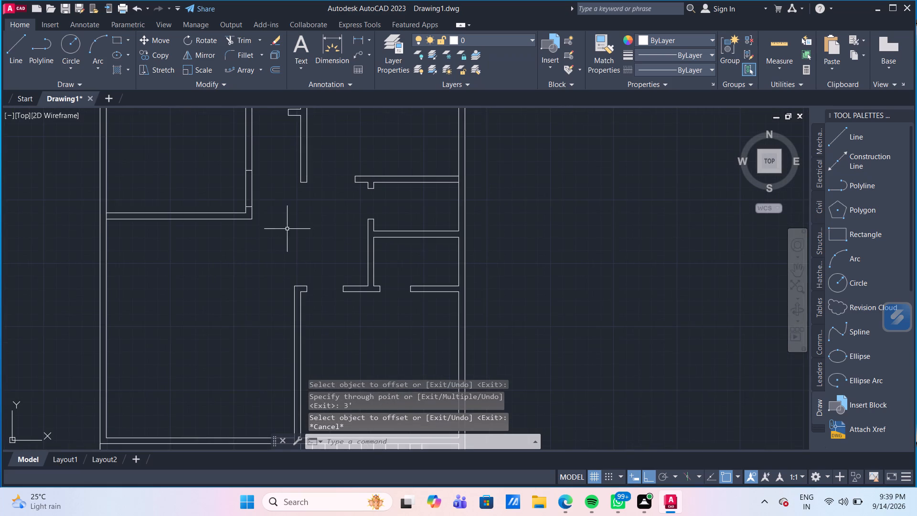
pyautogui.moveTo(289, 219); pyautogui.dragTo(298, 288, button='middle')
pyautogui.write('TR')
pyautogui.press('Return')
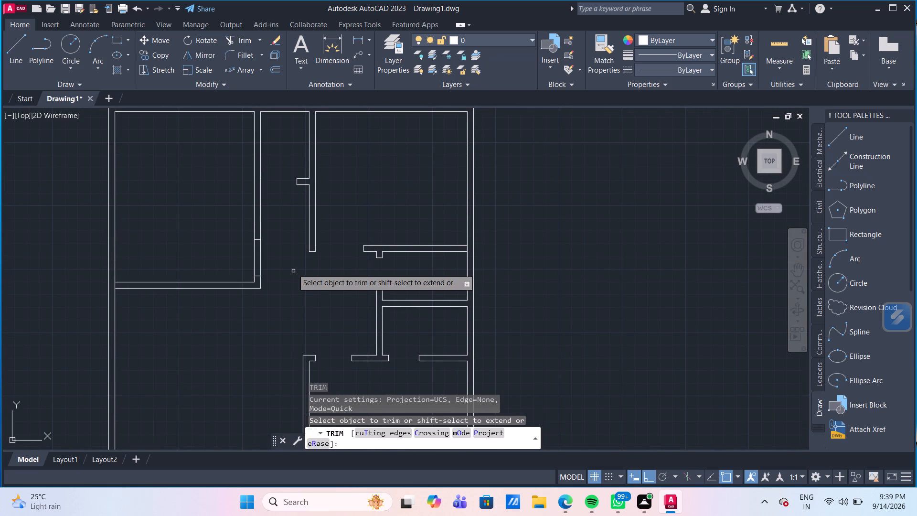
pyautogui.moveTo(290, 265); pyautogui.dragTo(281, 261)
pyautogui.click(235, 253)
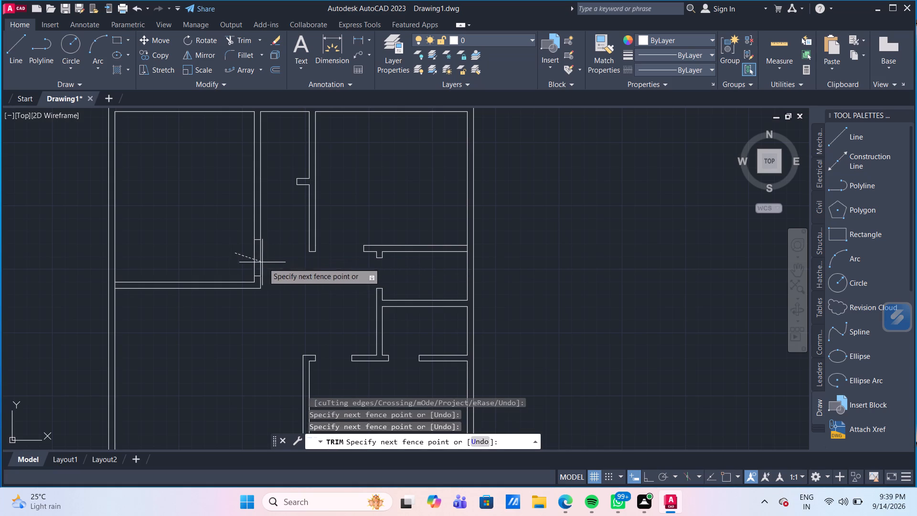
pyautogui.click(276, 263)
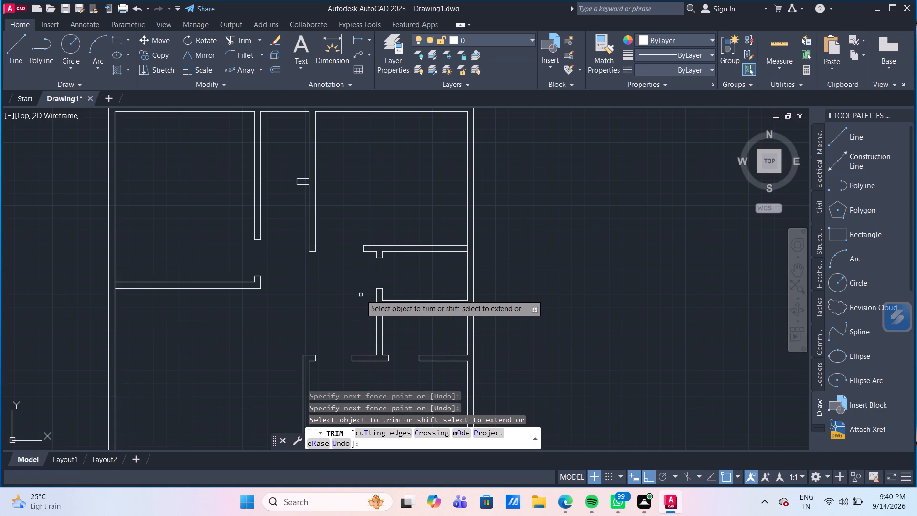
pyautogui.press('Escape')
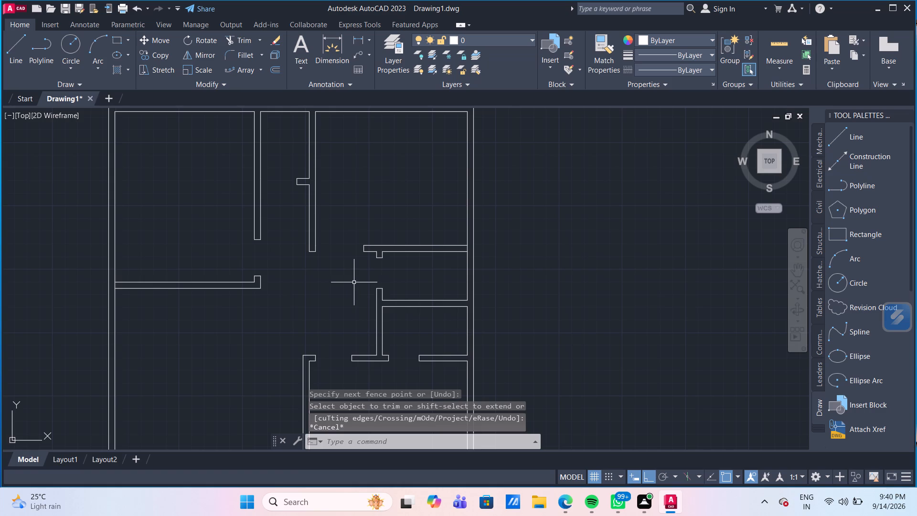
# Examine the floor plan's walls and door openings, from the staircase up to the upper-left room's new doorway.
pyautogui.scroll(-1, 350, 287)
pyautogui.moveTo(354, 324); pyautogui.dragTo(352, 230, button='middle')
pyautogui.scroll(1, 298, 276)
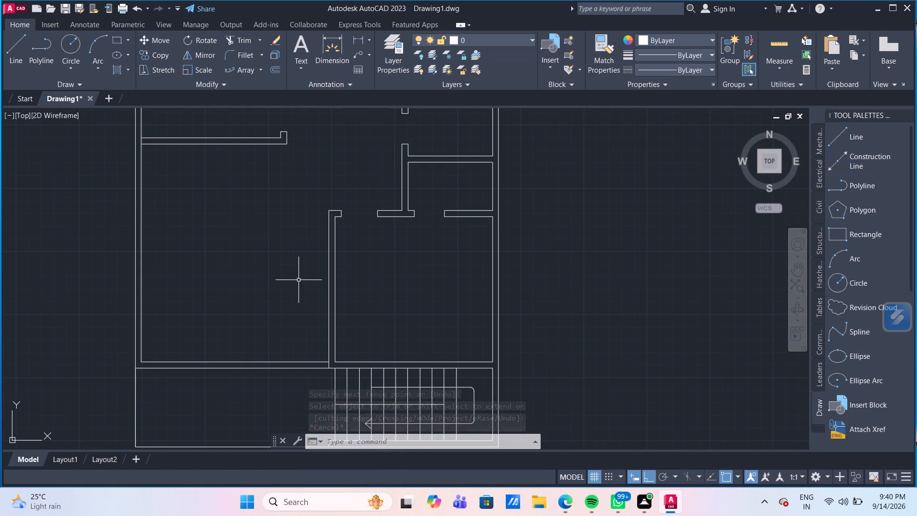
pyautogui.moveTo(386, 284); pyautogui.dragTo(392, 299, button='middle')
pyautogui.moveTo(403, 244); pyautogui.dragTo(407, 276, button='middle')
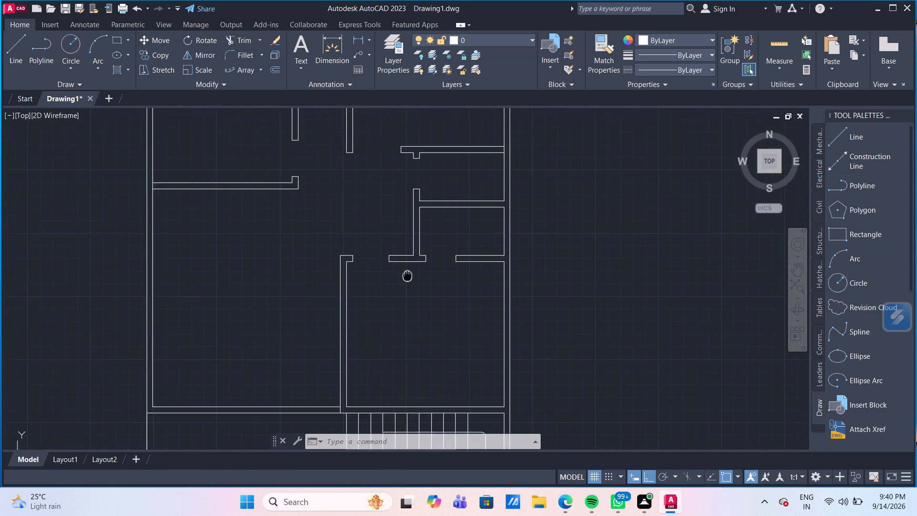
pyautogui.moveTo(407, 276); pyautogui.dragTo(399, 305, button='middle')
pyautogui.scroll(-1, 404, 311)
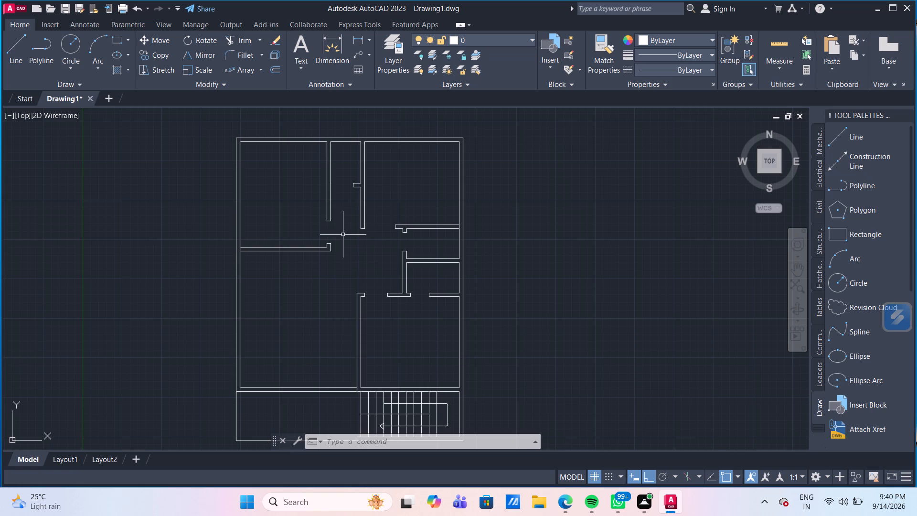
pyautogui.scroll(2, 342, 235)
pyautogui.moveTo(317, 233); pyautogui.dragTo(348, 260, button='middle')
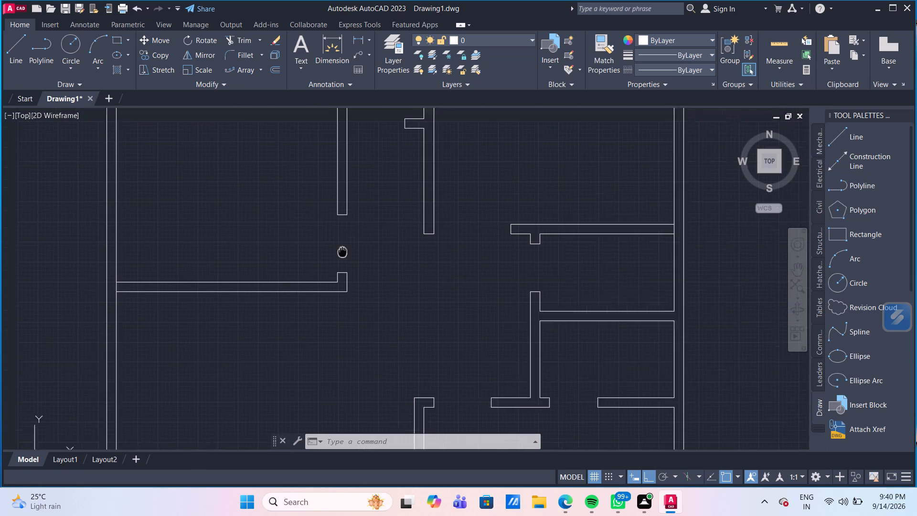
pyautogui.moveTo(348, 260); pyautogui.dragTo(349, 261, button='middle')
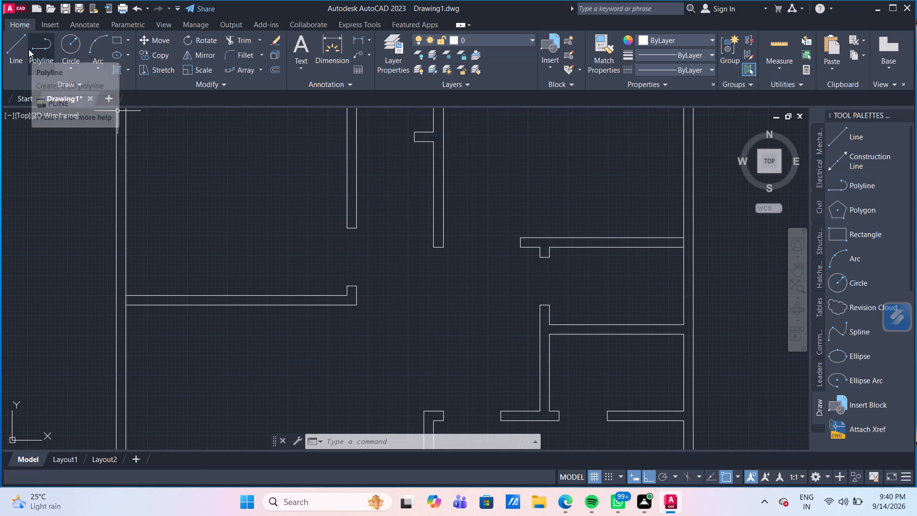
# Draw a 3" horizontal line from the midpoint of the left jamb into the lower-right room's left doorway opening, above the staircase.
pyautogui.click(8, 51)
pyautogui.scroll(2, 324, 258)
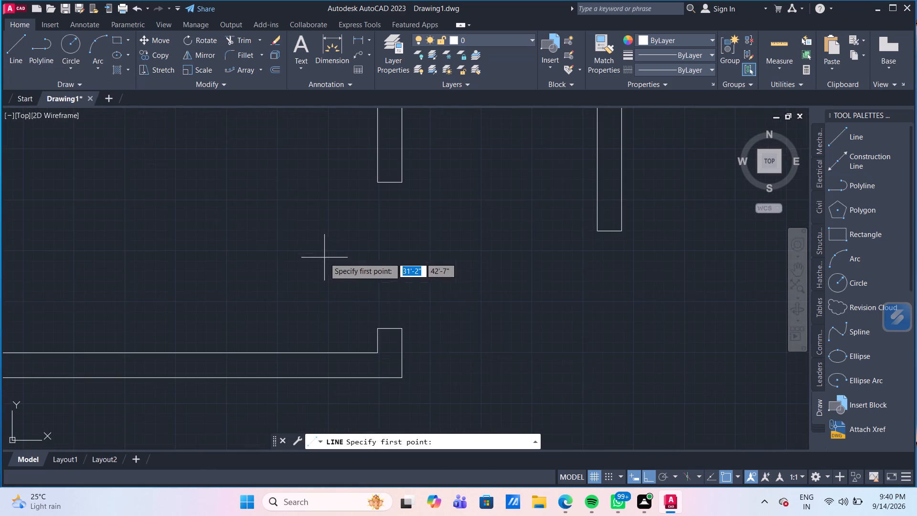
pyautogui.scroll(-2, 455, 312)
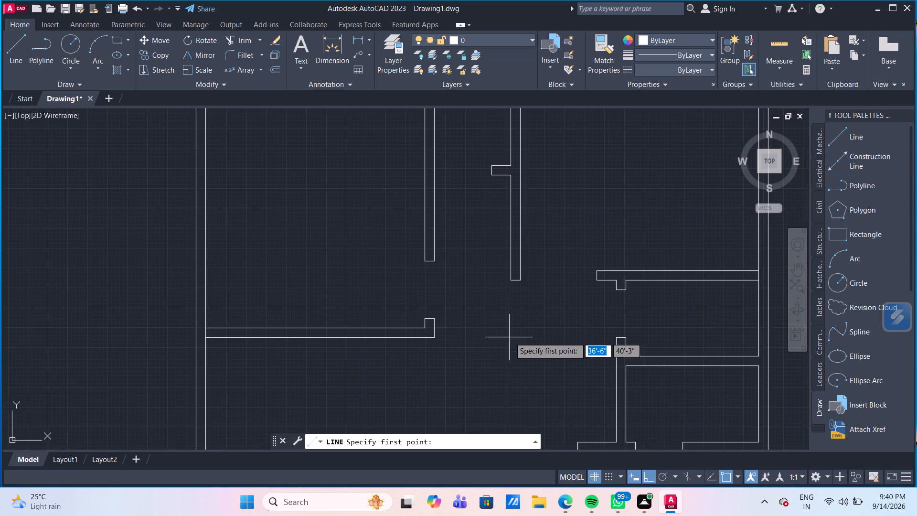
pyautogui.scroll(-1, 511, 338)
pyautogui.moveTo(511, 338); pyautogui.dragTo(428, 168, button='middle')
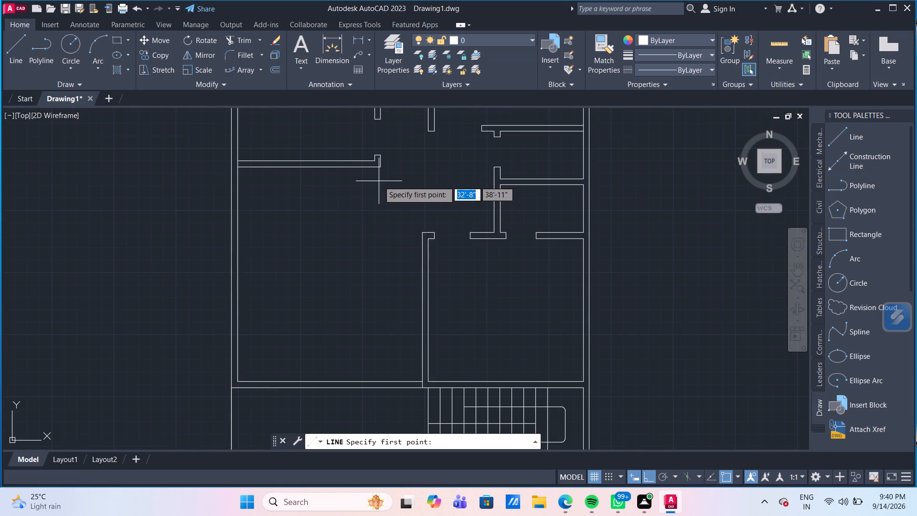
pyautogui.scroll(1, 379, 181)
pyautogui.moveTo(380, 178); pyautogui.dragTo(376, 244, button='middle')
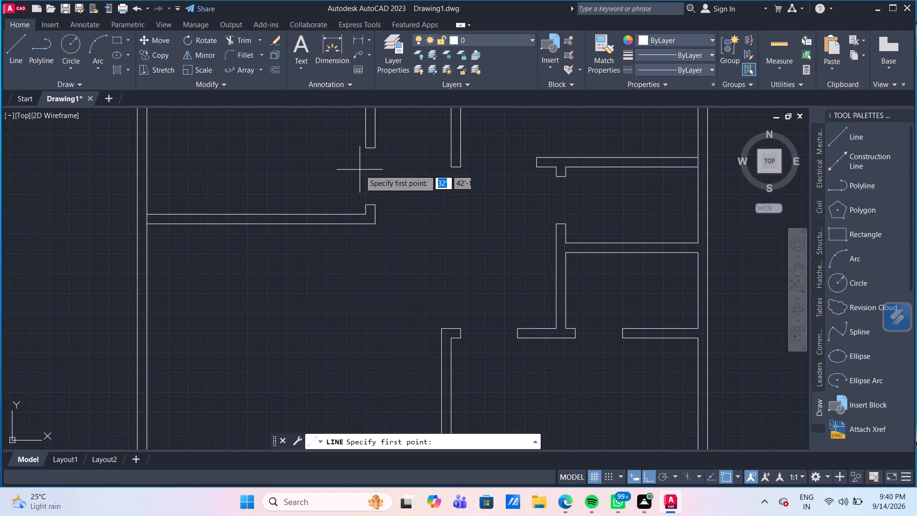
pyautogui.moveTo(360, 170); pyautogui.dragTo(298, 181, button='middle')
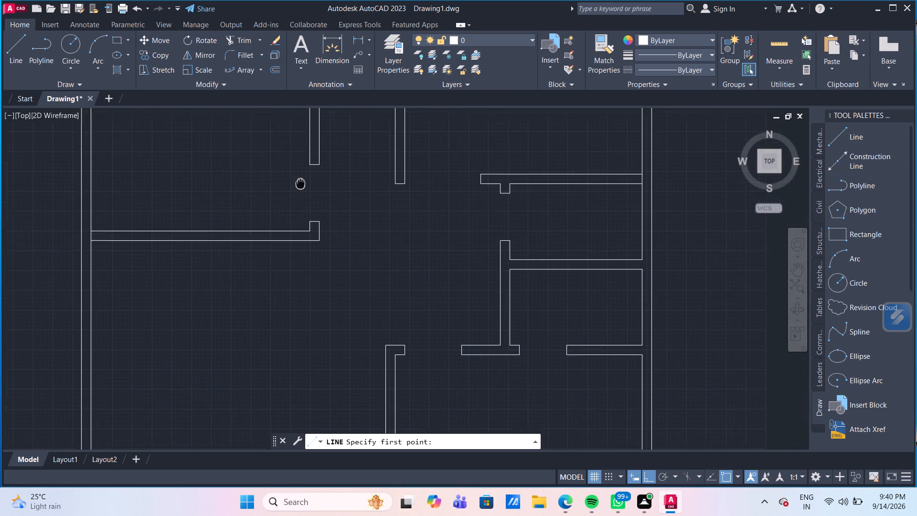
pyautogui.moveTo(298, 181); pyautogui.dragTo(294, 175, button='middle')
pyautogui.scroll(-2, 393, 285)
pyautogui.moveTo(440, 360); pyautogui.dragTo(417, 310, button='middle')
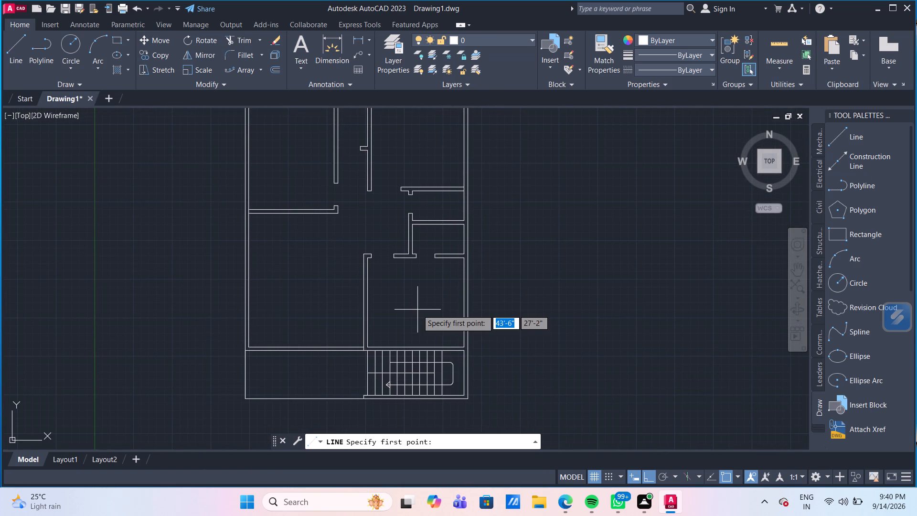
pyautogui.scroll(2, 405, 290)
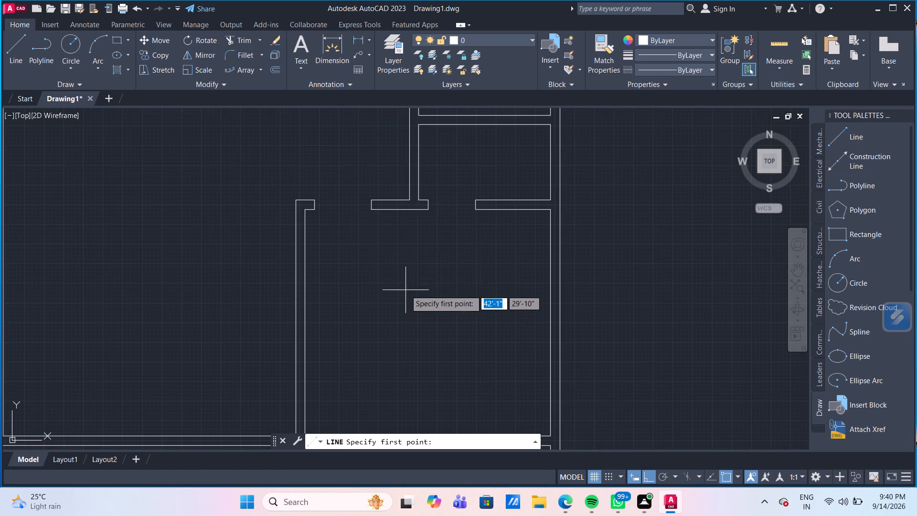
pyautogui.scroll(2, 316, 209)
pyautogui.click(311, 199)
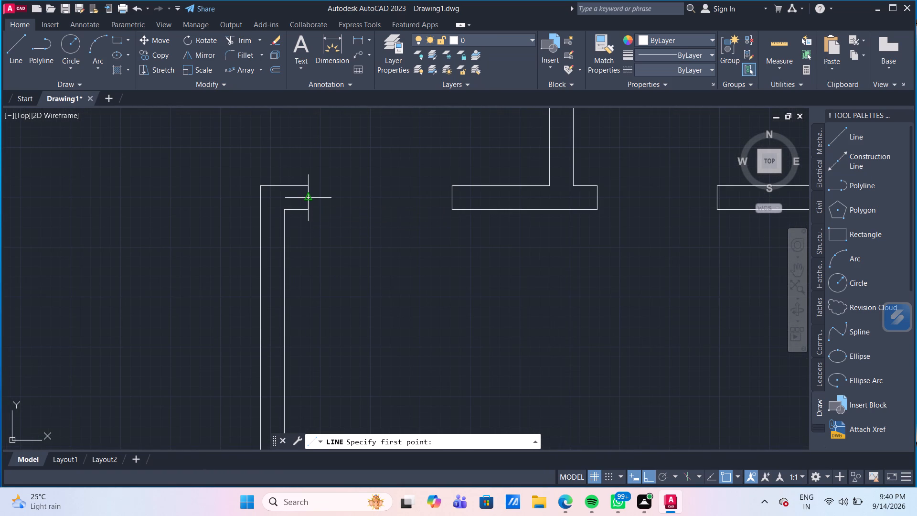
pyautogui.write('3"')
pyautogui.press('Return')
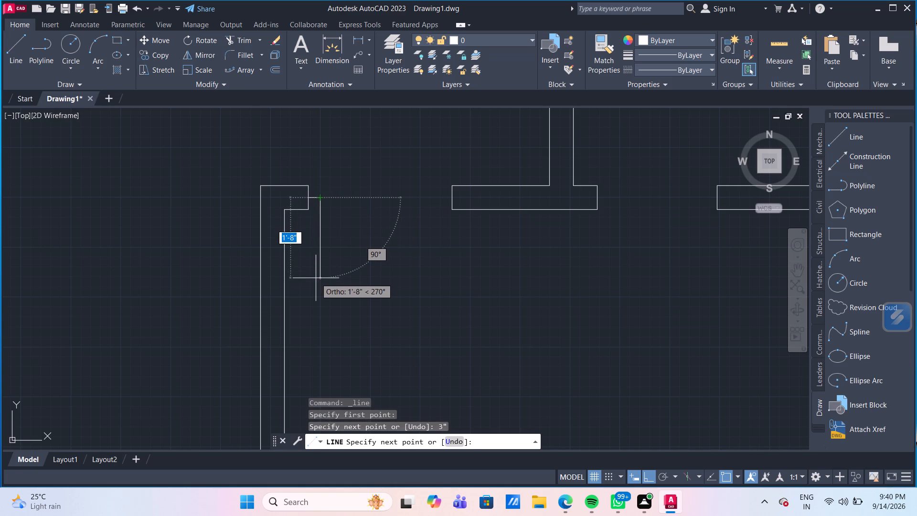
# Continue the line as a narrow door leaf 2'6" long and 1" thick running down into the room, closed at its top corner.
pyautogui.write('2\'6"')
pyautogui.press('Return')
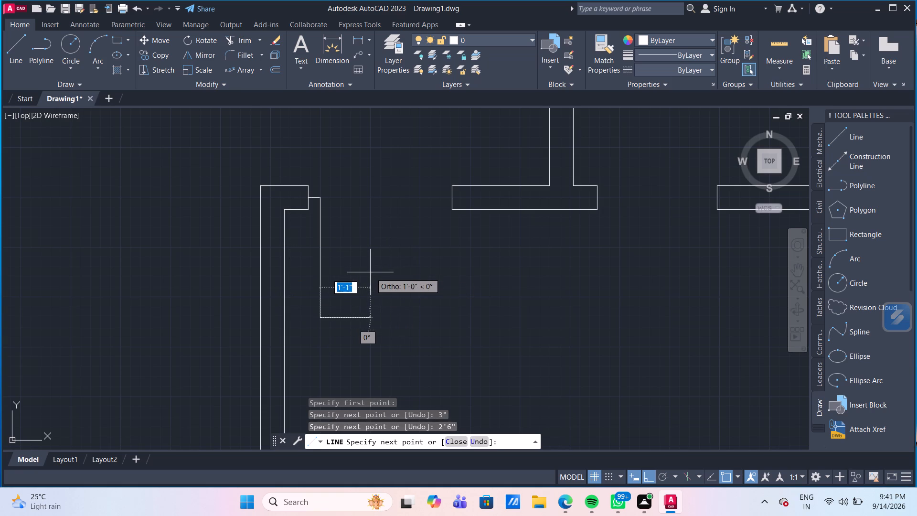
pyautogui.write('1"')
pyautogui.press('Return')
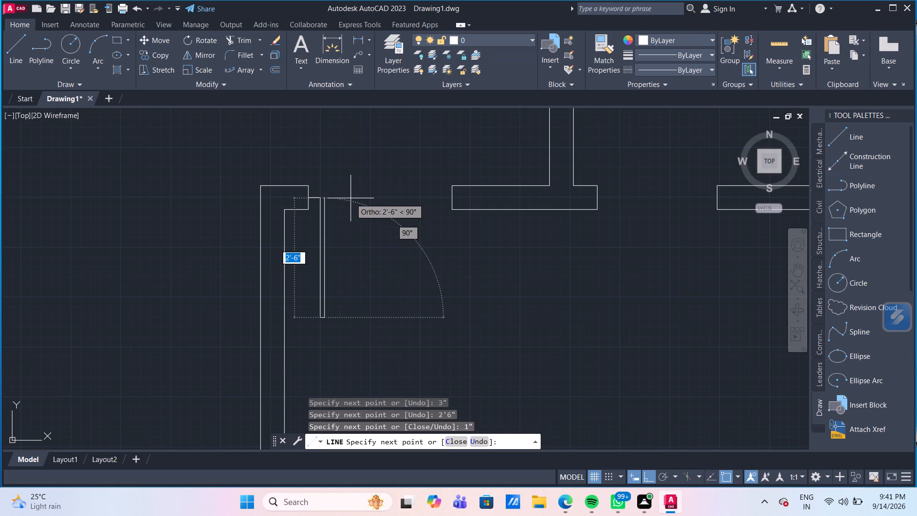
pyautogui.scroll(1, 340, 194)
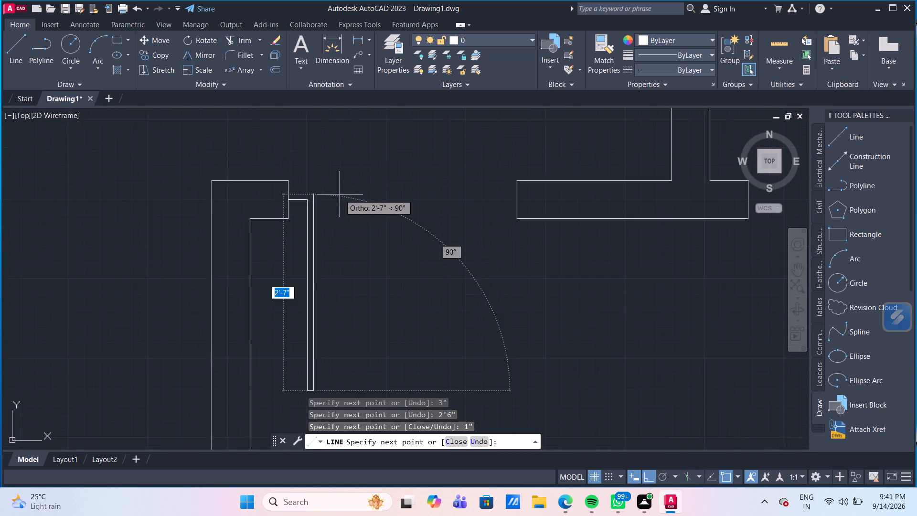
pyautogui.scroll(1, 340, 194)
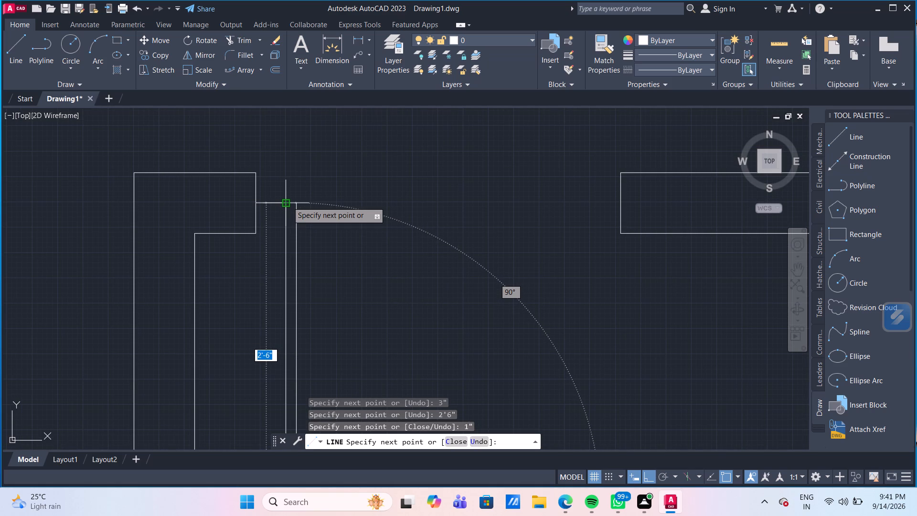
pyautogui.click(288, 202)
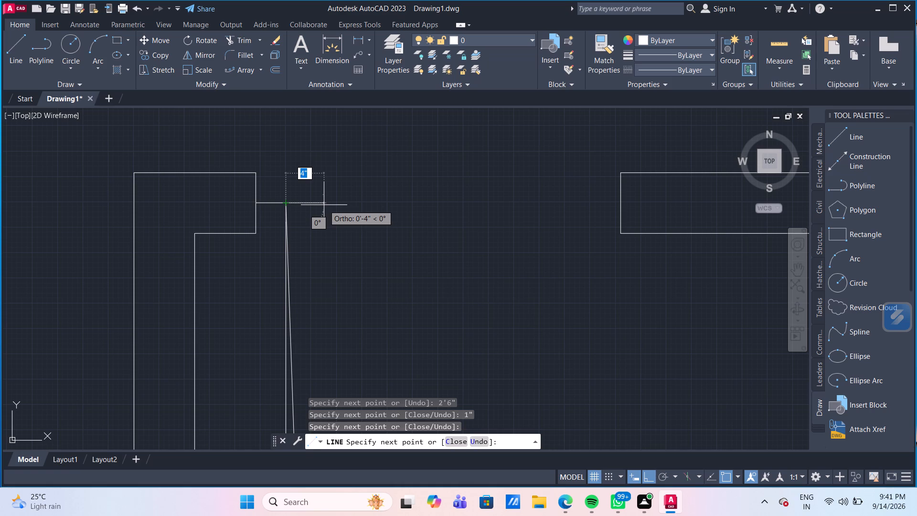
pyautogui.hotkey('ctrl', 'z')
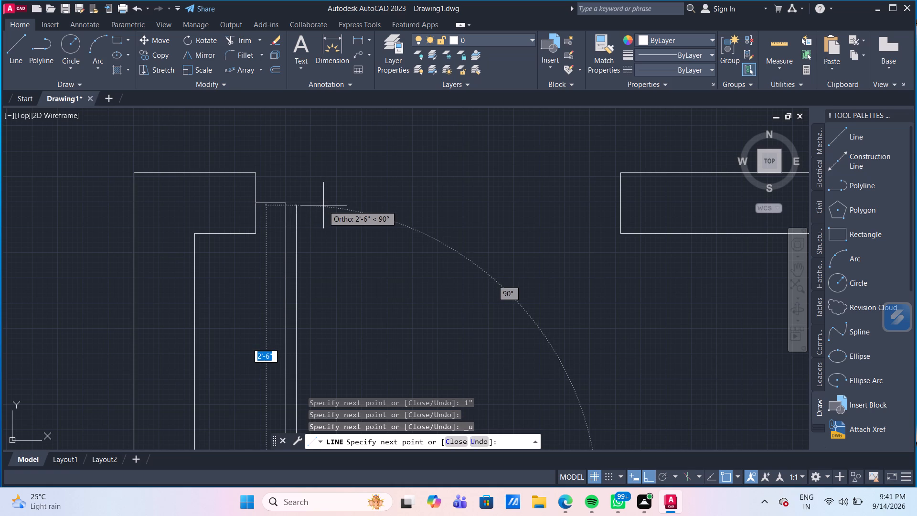
pyautogui.click(295, 204)
pyautogui.click(286, 203)
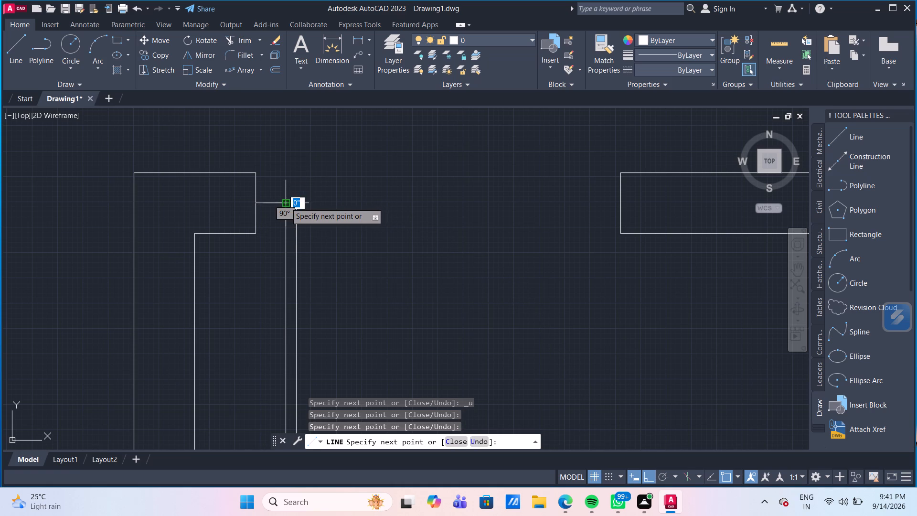
# Extend the line across the opening to the right jamb's midpoint, back 3", and down about 5" as a marker.
pyautogui.click(620, 204)
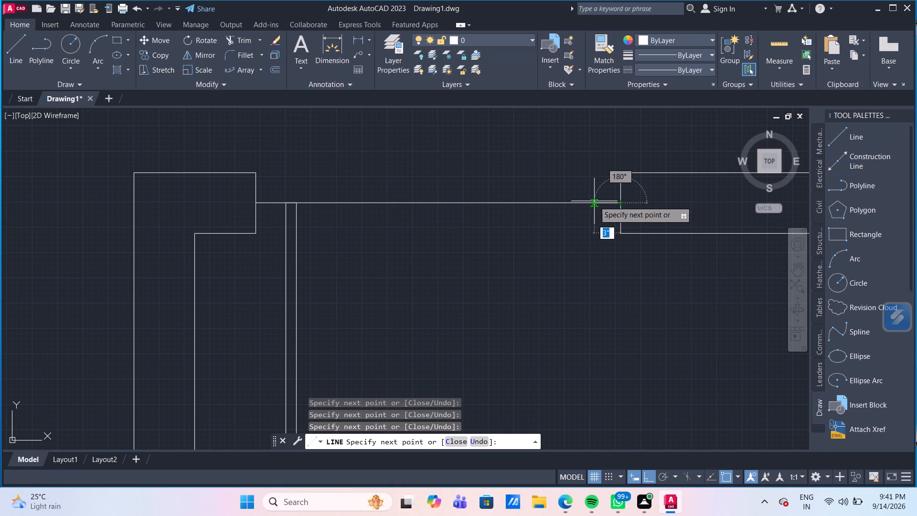
pyautogui.press('3')
pyautogui.hotkey('shift', '"')
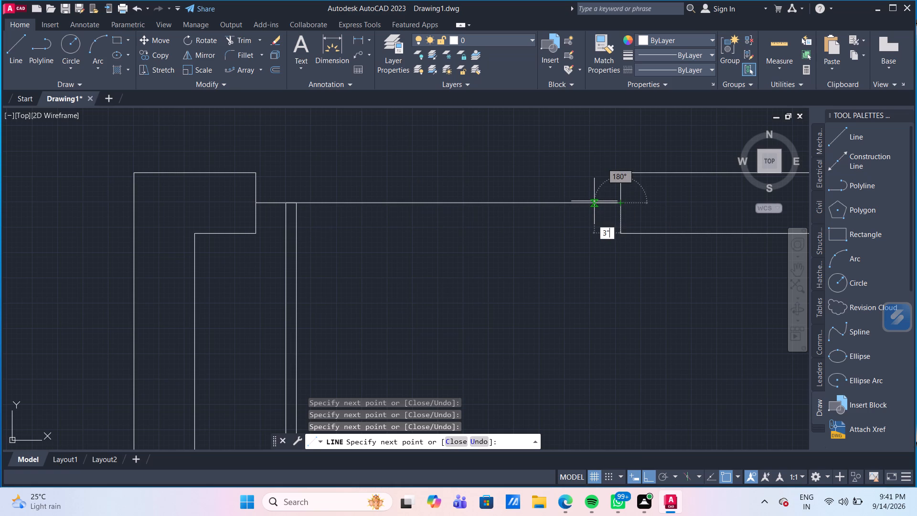
pyautogui.press('Return')
pyautogui.click(605, 256)
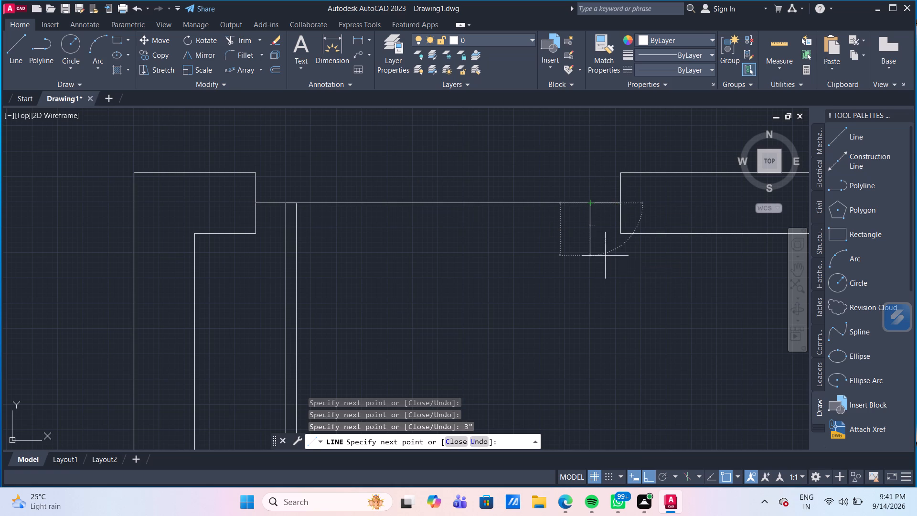
pyautogui.press('Escape')
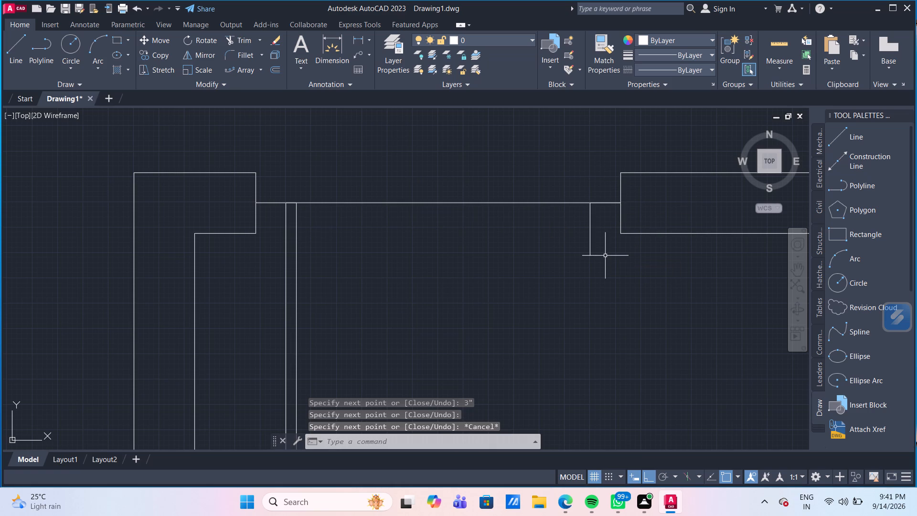
# Erase the horizontal lines in the doorway: both 3" segments and the long line spanning the opening.
pyautogui.click(605, 202)
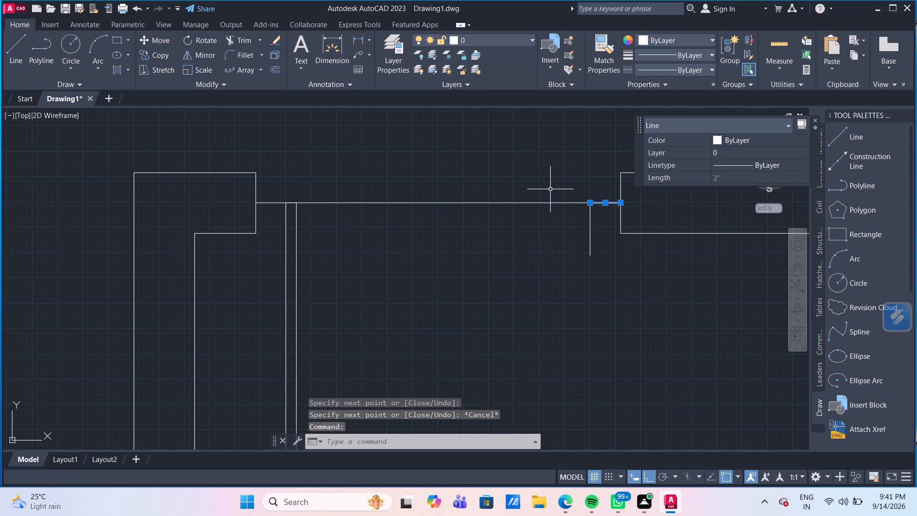
pyautogui.press('Delete')
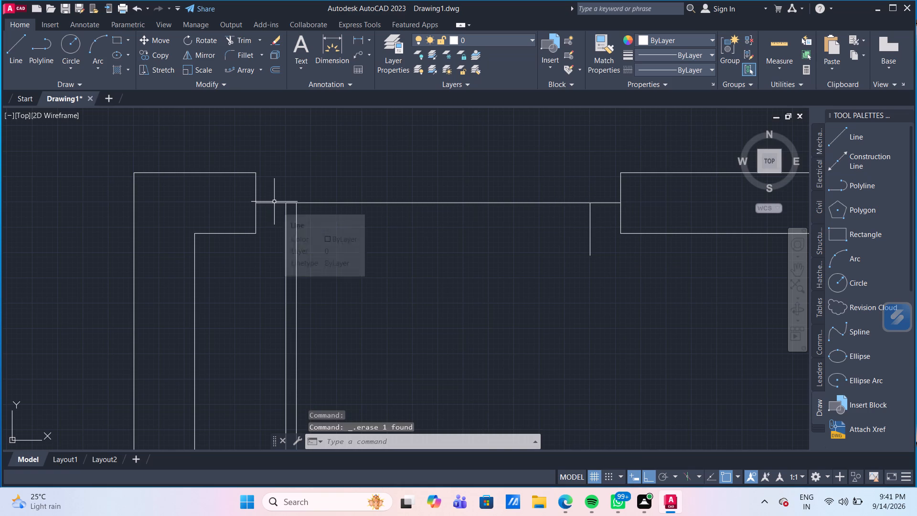
pyautogui.click(274, 203)
pyautogui.press('Delete')
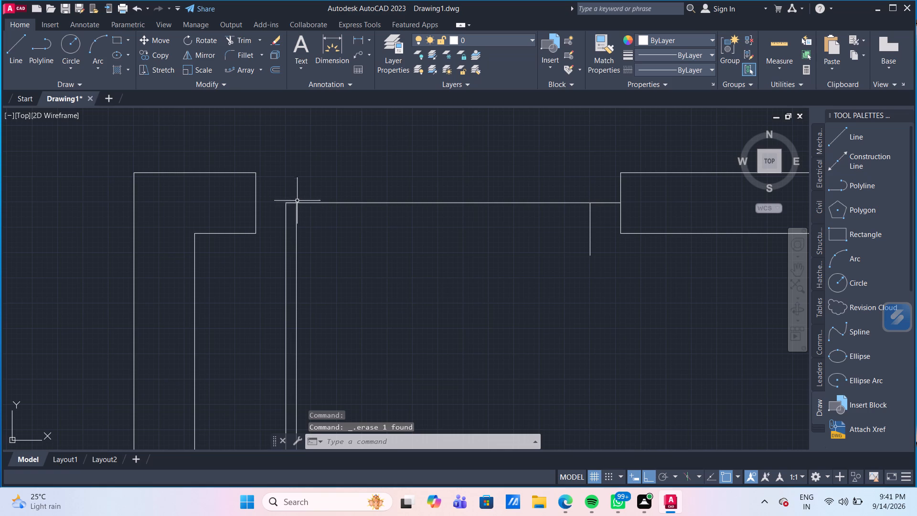
pyautogui.click(398, 204)
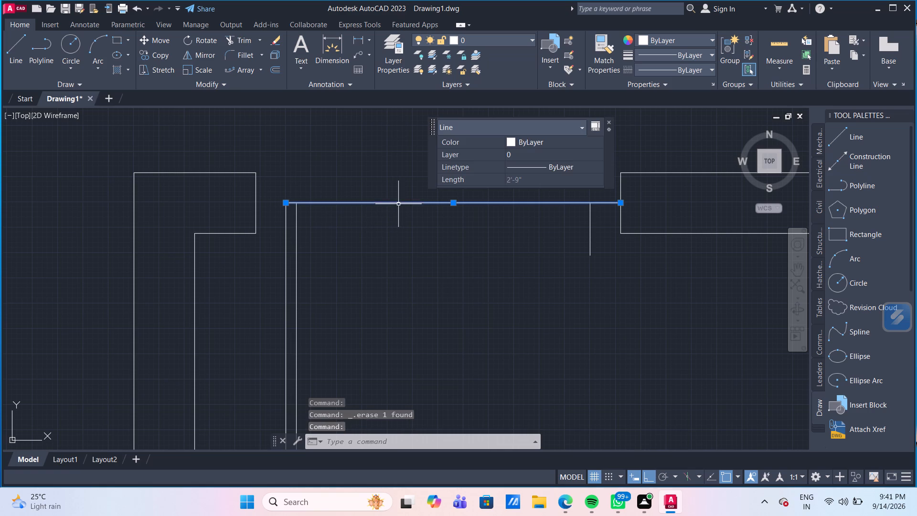
pyautogui.press('Delete')
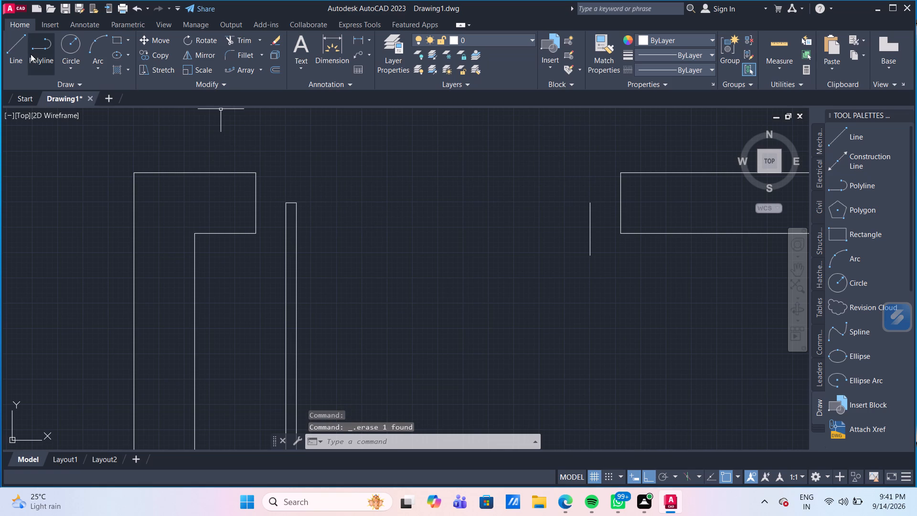
# Redraw the 3" stubs at the jamb midpoints, from the leaf's top corner to the left jamb and from the marker to the right jamb.
pyautogui.click(18, 48)
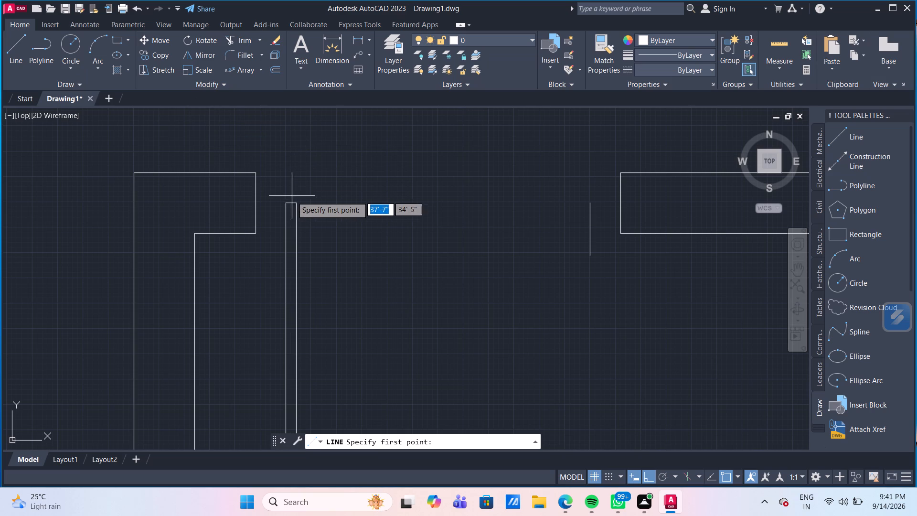
pyautogui.moveTo(286, 204); pyautogui.dragTo(276, 203)
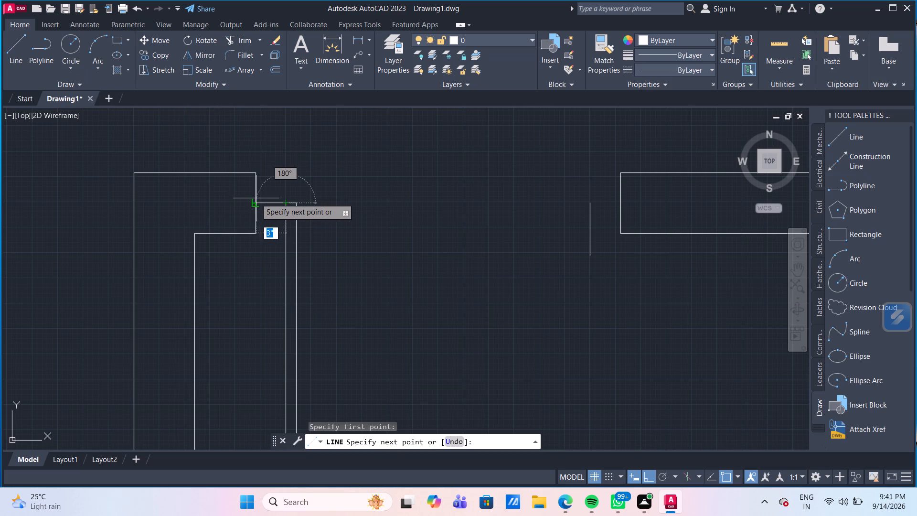
pyautogui.click(256, 200)
pyautogui.press('Return')
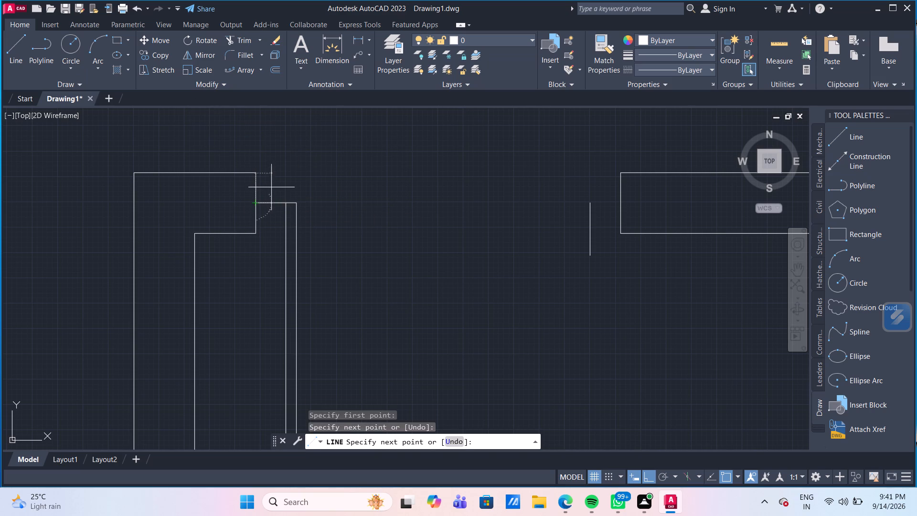
pyautogui.click(14, 43)
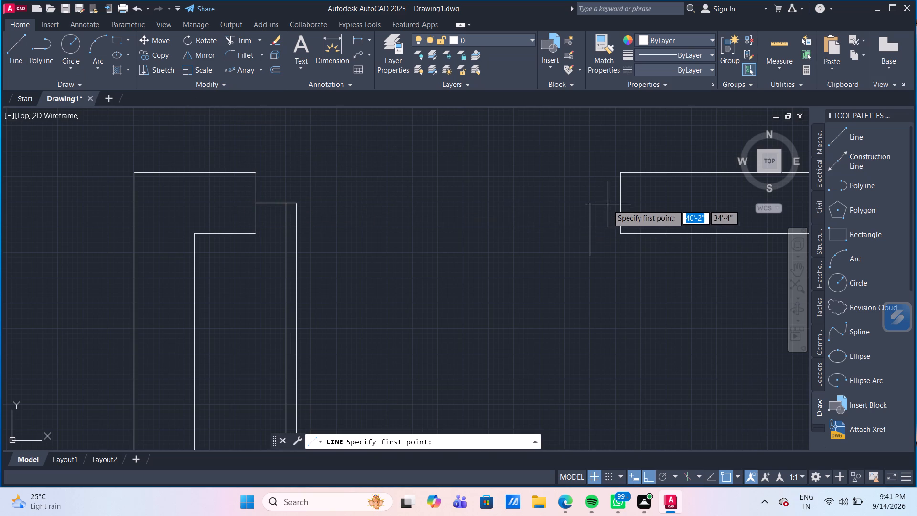
pyautogui.scroll(-2, 601, 254)
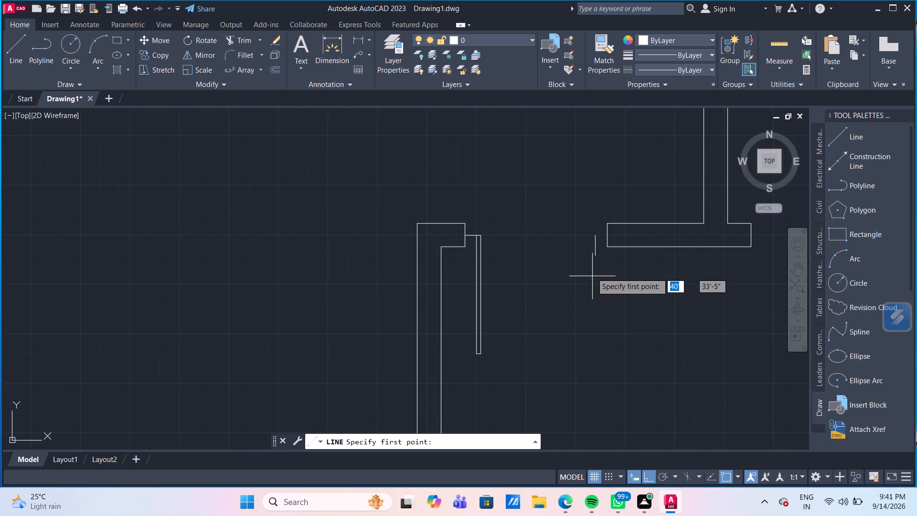
pyautogui.scroll(1, 591, 233)
pyautogui.click(597, 236)
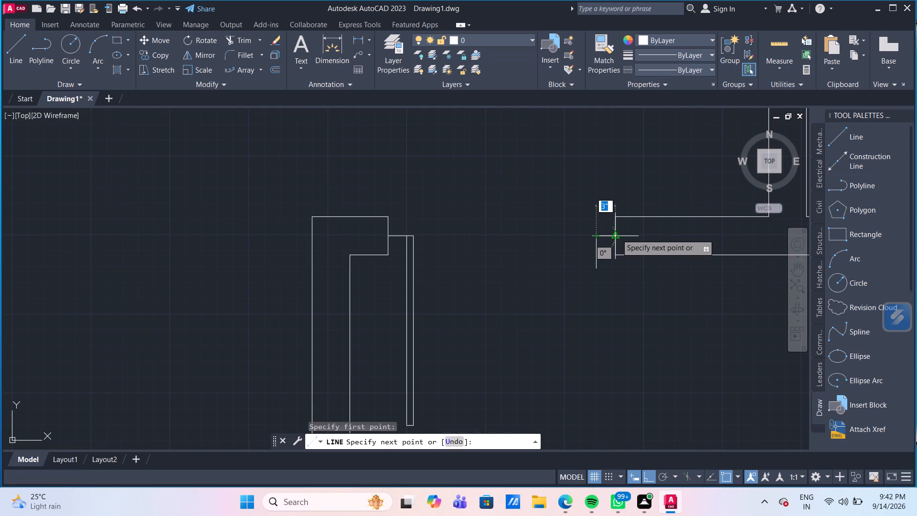
pyautogui.click(617, 234)
pyautogui.press('Return')
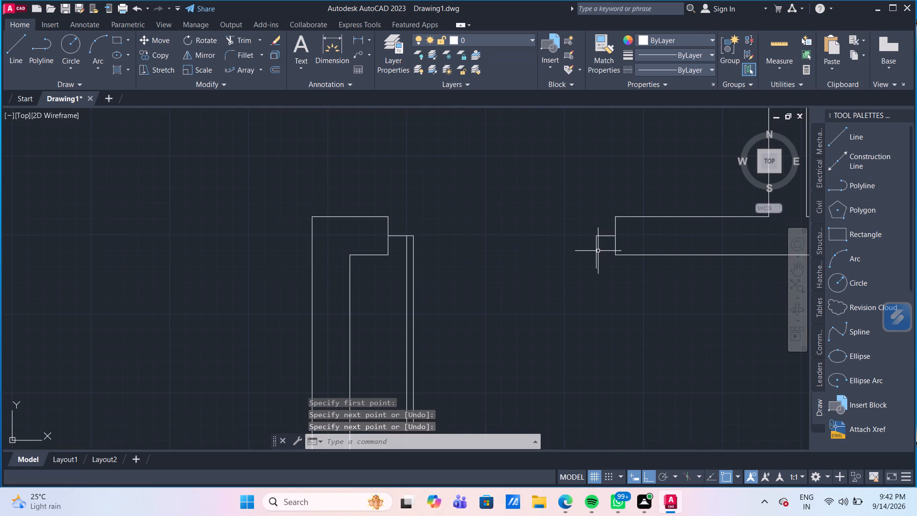
# Erase the short vertical marker line at the end of the right jamb's stub.
pyautogui.click(597, 251)
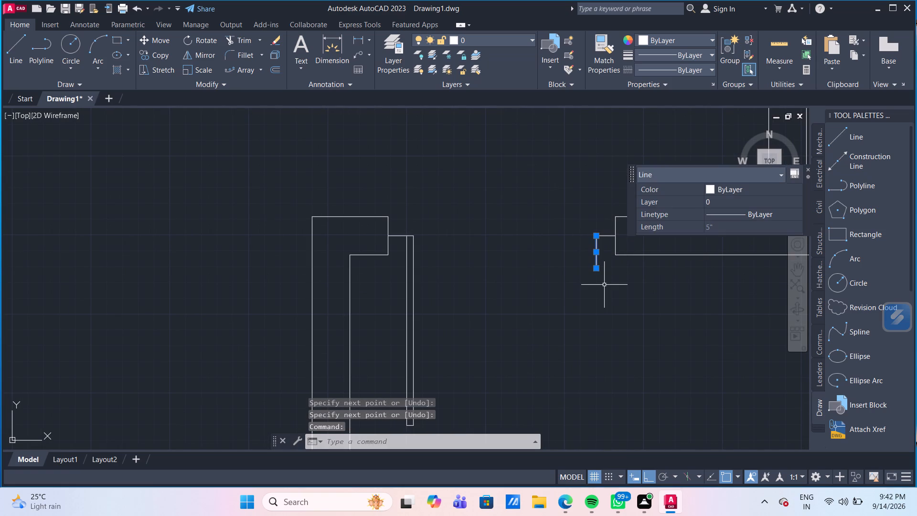
pyautogui.press('Delete')
pyautogui.scroll(-1, 604, 285)
pyautogui.moveTo(603, 285); pyautogui.dragTo(558, 224, button='middle')
pyautogui.scroll(-1, 603, 285)
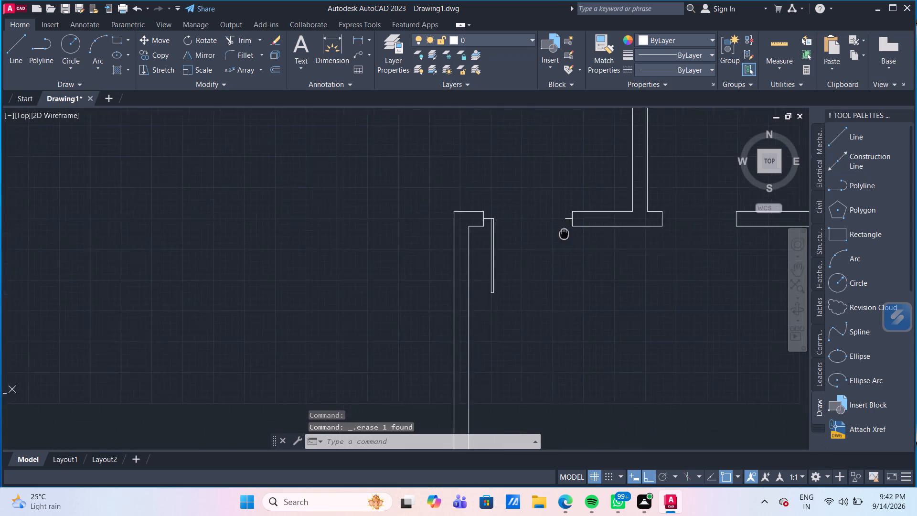
pyautogui.moveTo(558, 224); pyautogui.dragTo(552, 211, button='middle')
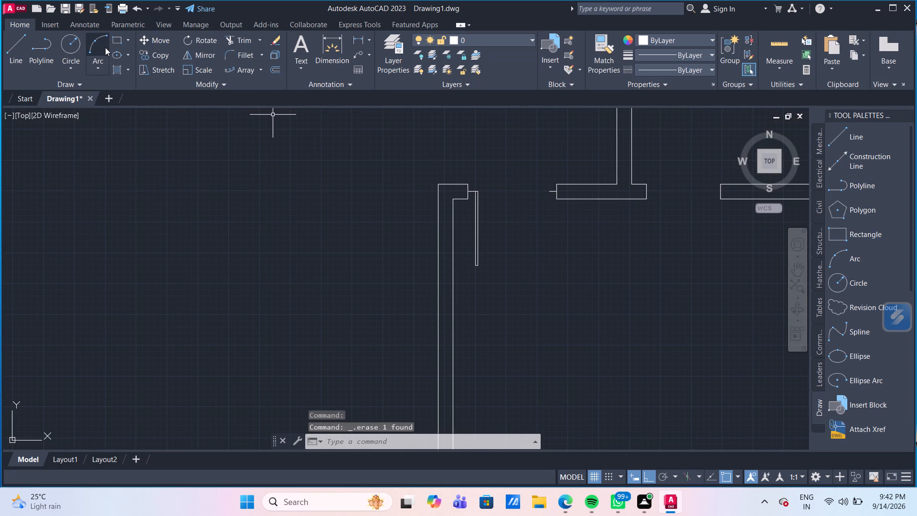
# Draw the door swing as a Start, End, Direction arc from the leaf's lower right corner to the right stub's end, starting tangent horizontally rightward.
pyautogui.click(101, 70)
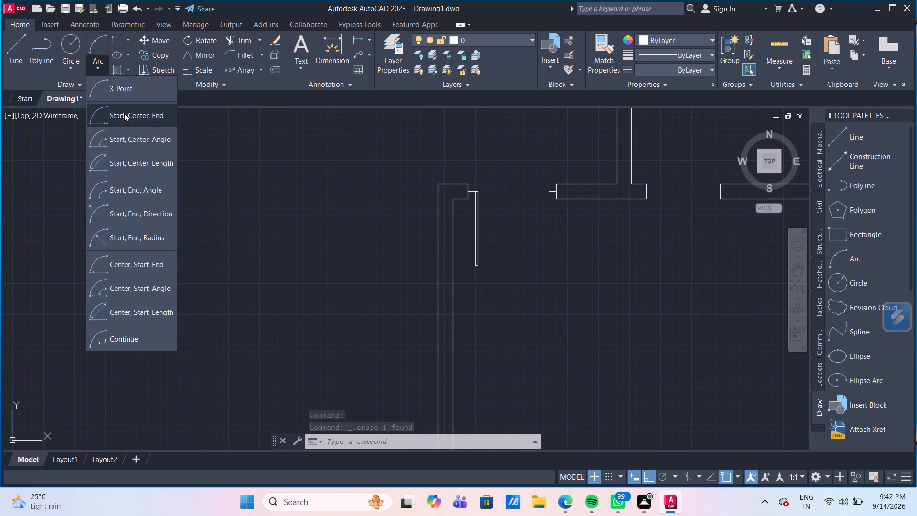
pyautogui.click(158, 211)
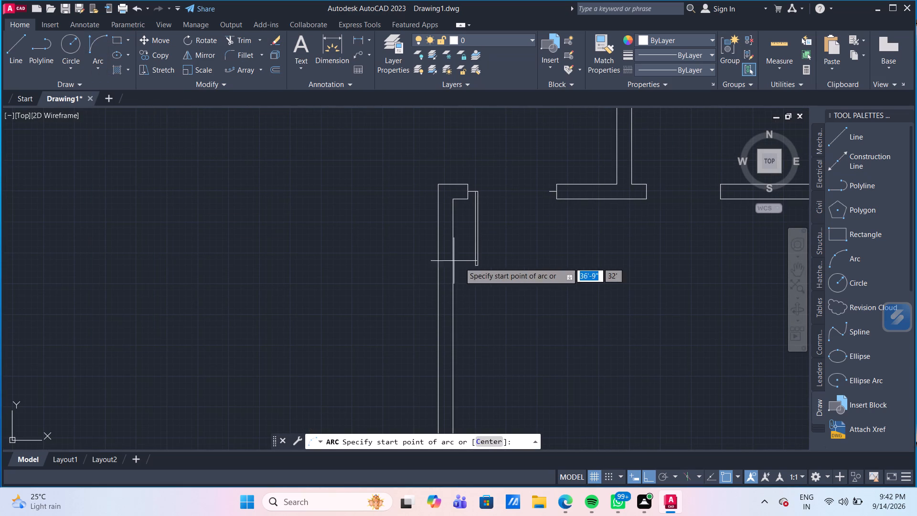
pyautogui.scroll(3, 475, 264)
pyautogui.click(480, 265)
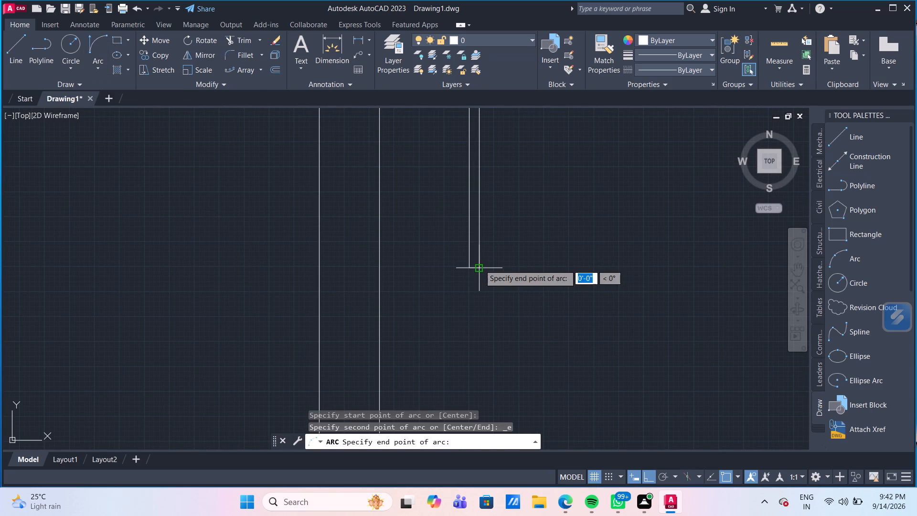
pyautogui.scroll(-1, 671, 177)
pyautogui.moveTo(657, 173); pyautogui.dragTo(586, 259, button='middle')
pyautogui.scroll(-1, 586, 259)
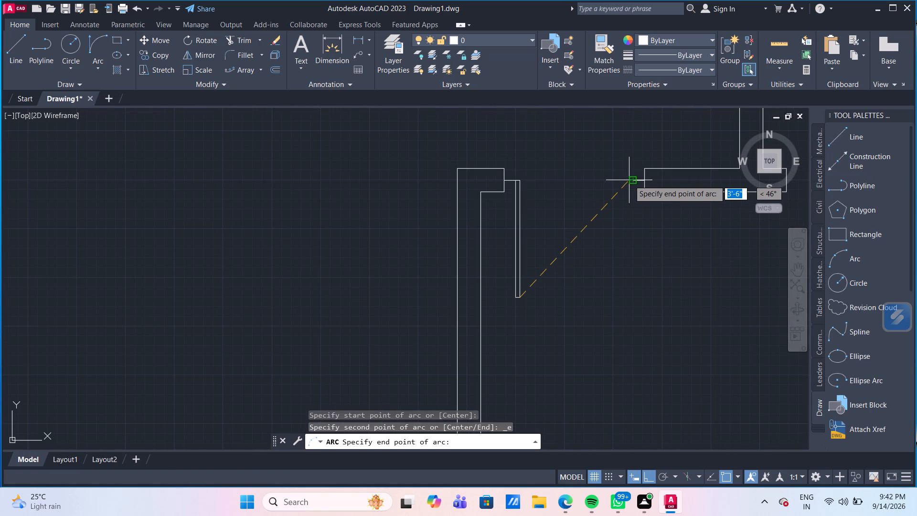
pyautogui.click(631, 181)
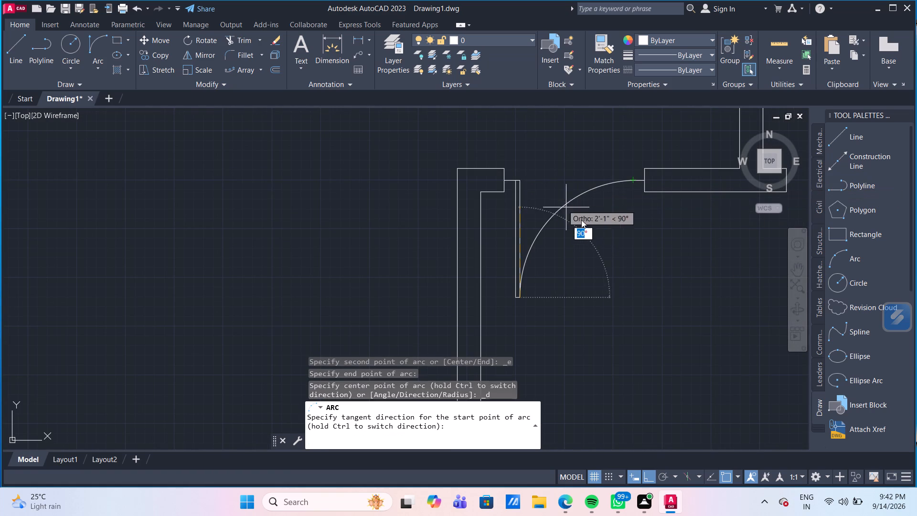
pyautogui.click(631, 260)
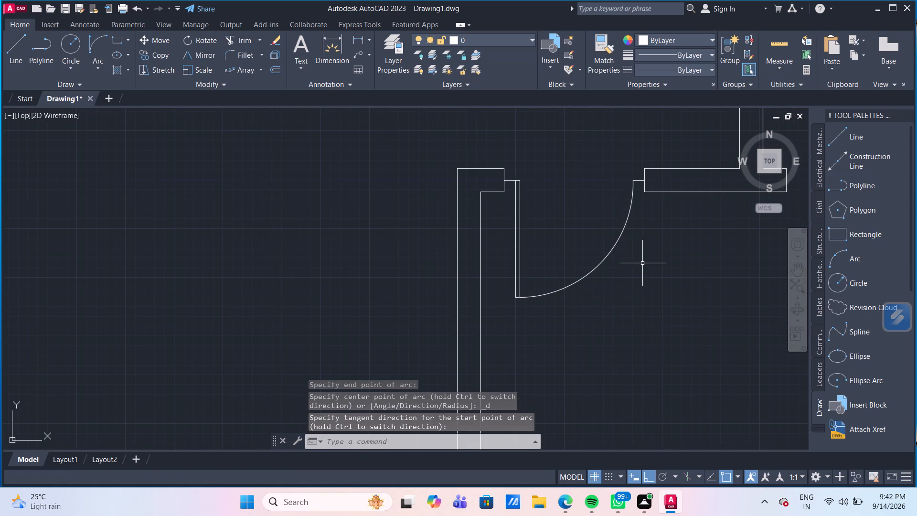
pyautogui.press('Escape')
# Group the door leaf, swing arc and both jamb stubs in the doorway into one object.
pyautogui.scroll(-1, 642, 263)
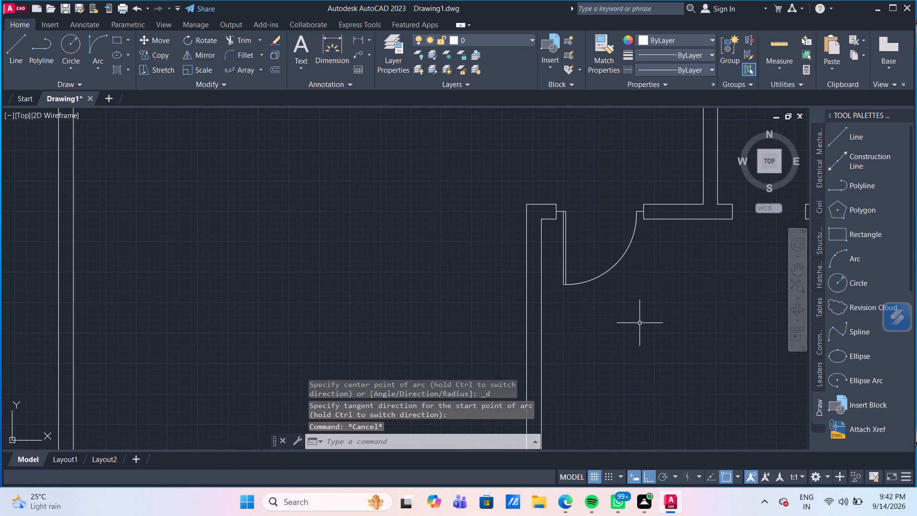
pyautogui.click(640, 323)
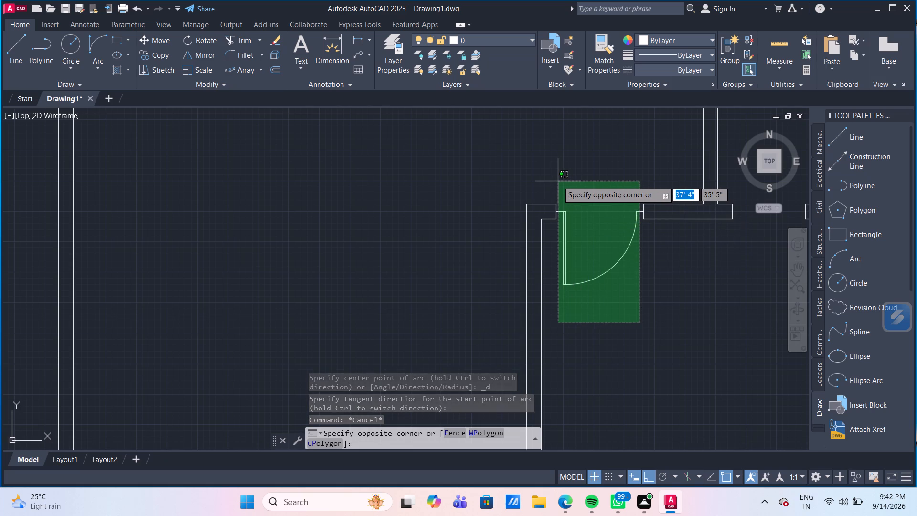
pyautogui.click(560, 181)
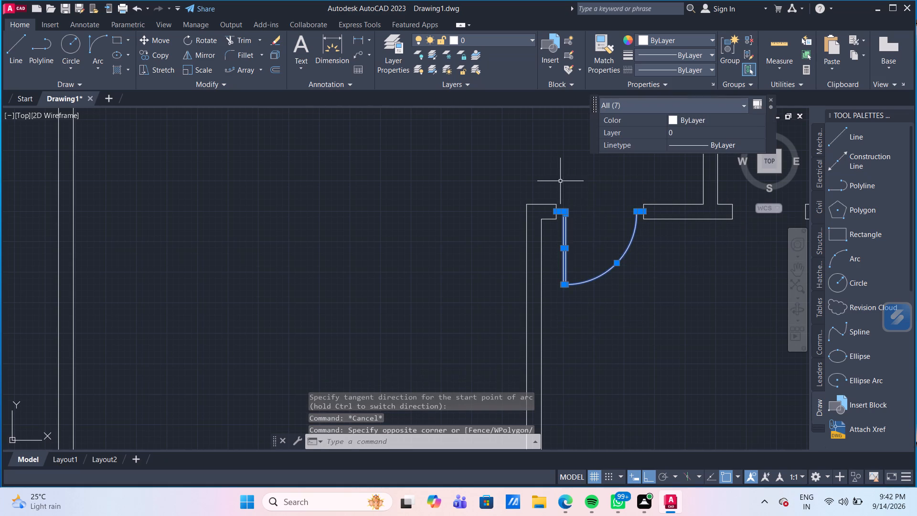
pyautogui.press('g')
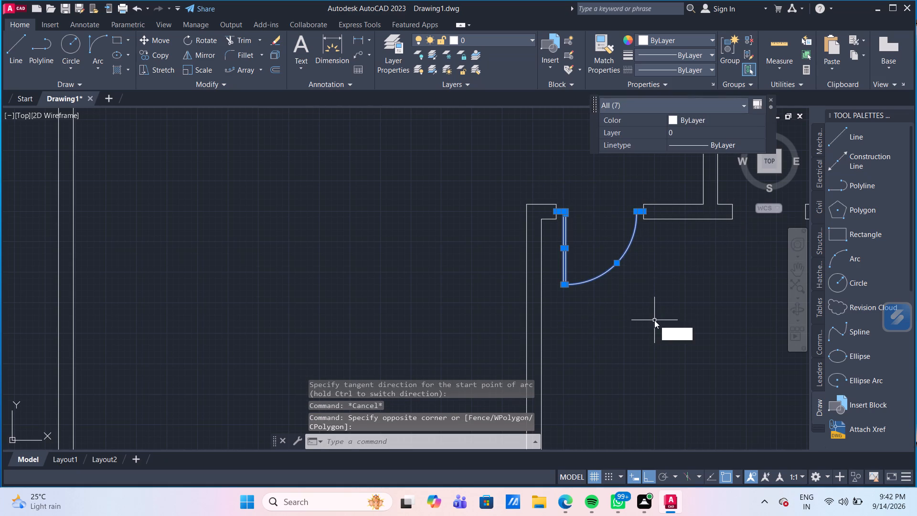
pyautogui.press('Return')
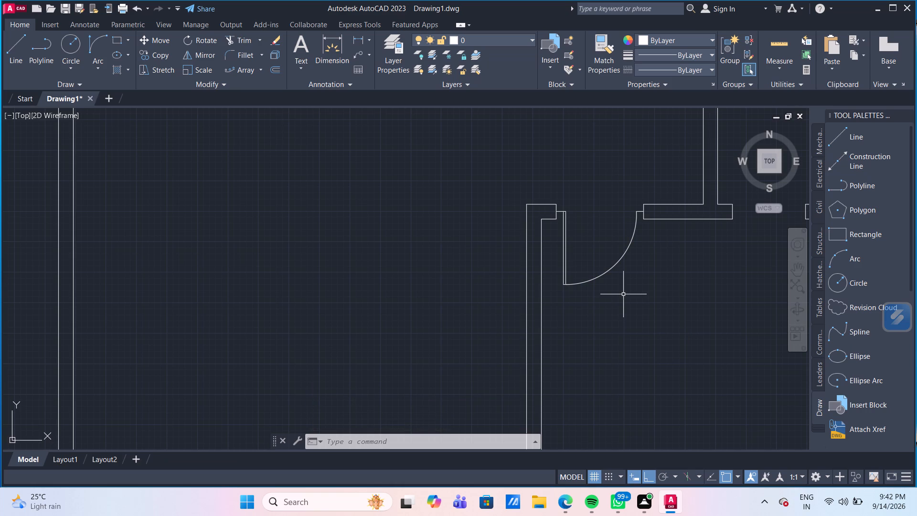
# Copy the door group, with Ortho off, into the open room area west of the doorway.
pyautogui.click(623, 294)
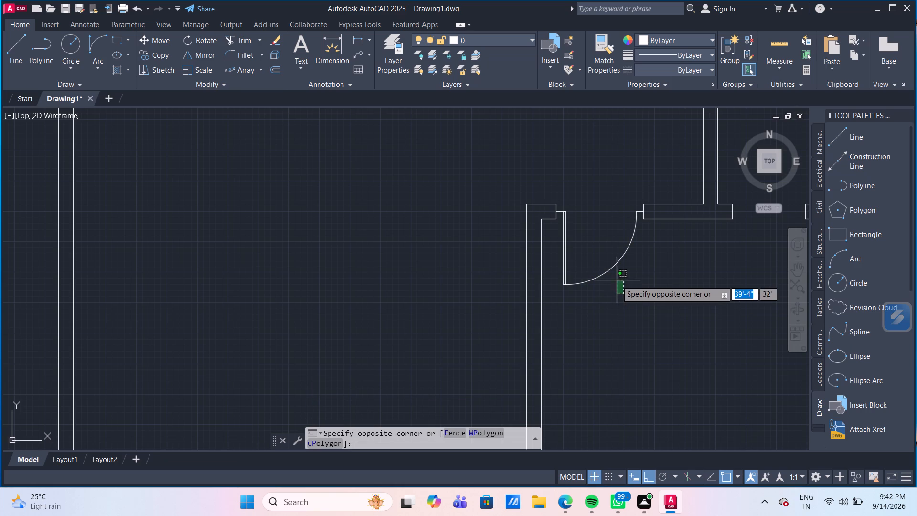
pyautogui.click(600, 238)
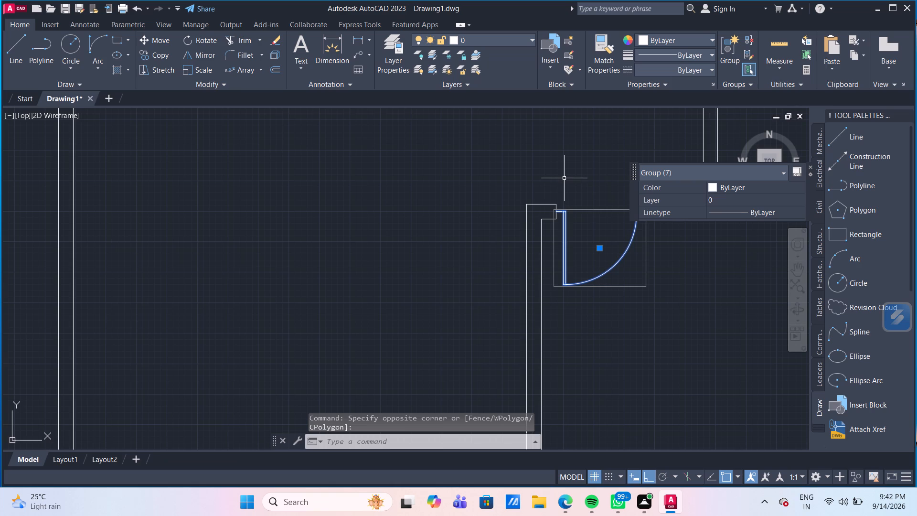
pyautogui.write('CO')
pyautogui.press('Return')
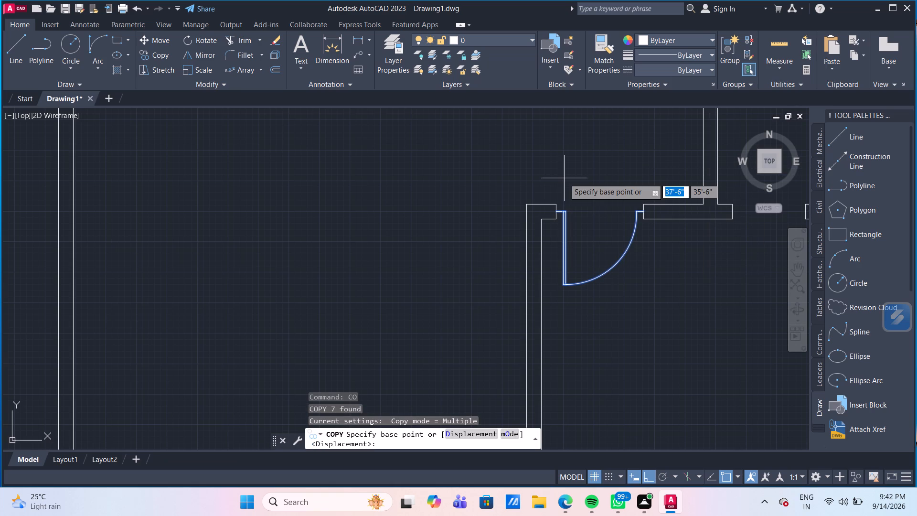
pyautogui.click(652, 476)
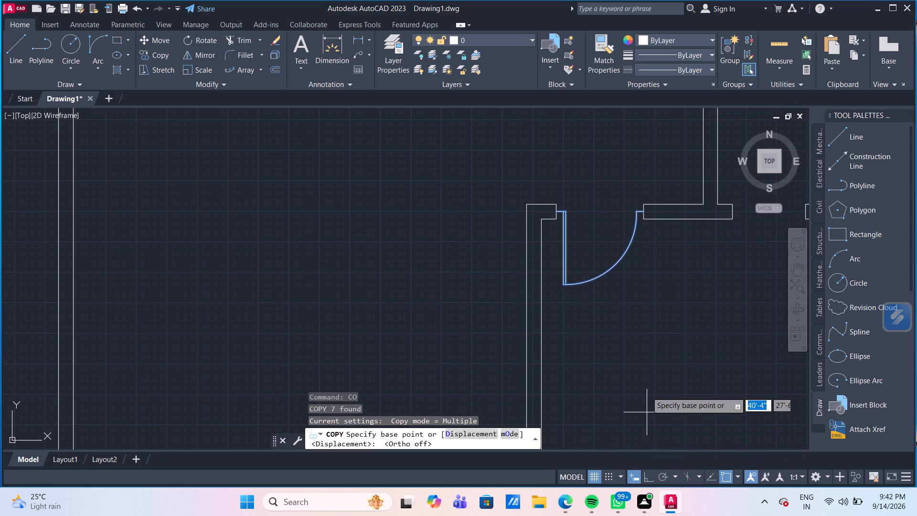
pyautogui.click(621, 253)
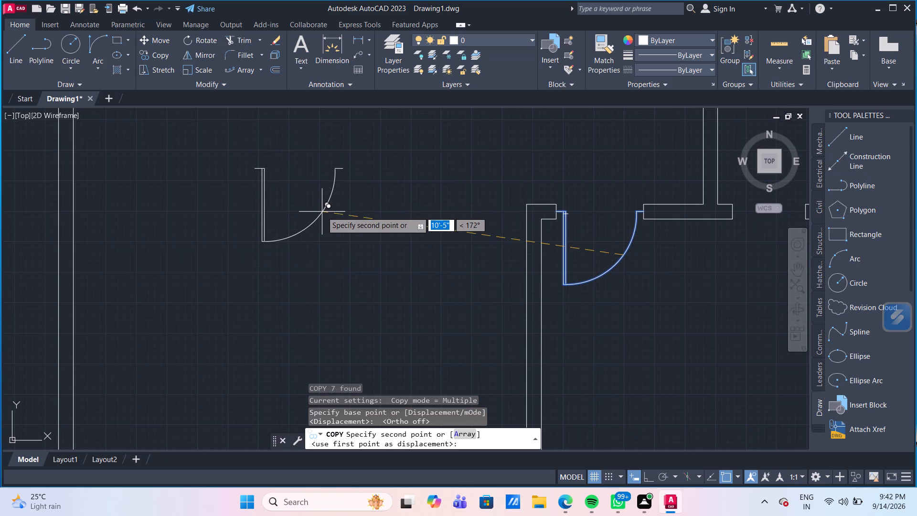
pyautogui.click(280, 229)
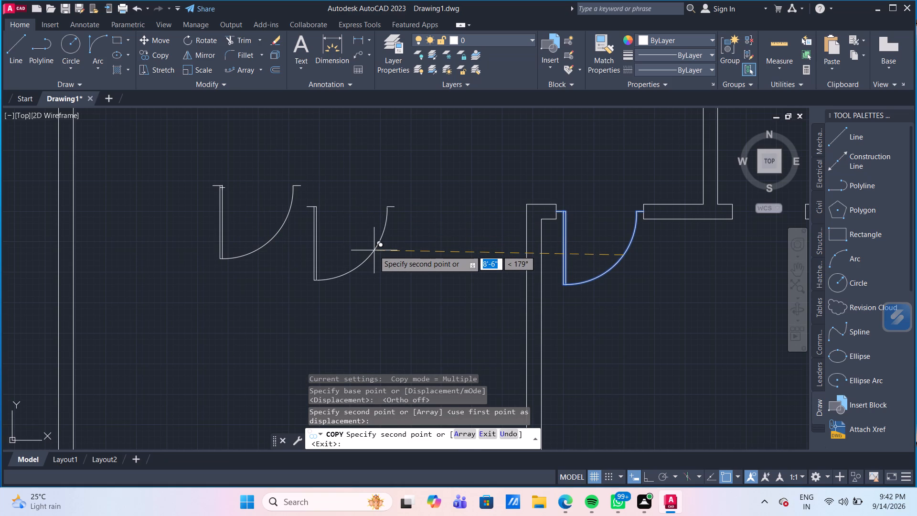
pyautogui.press('Escape')
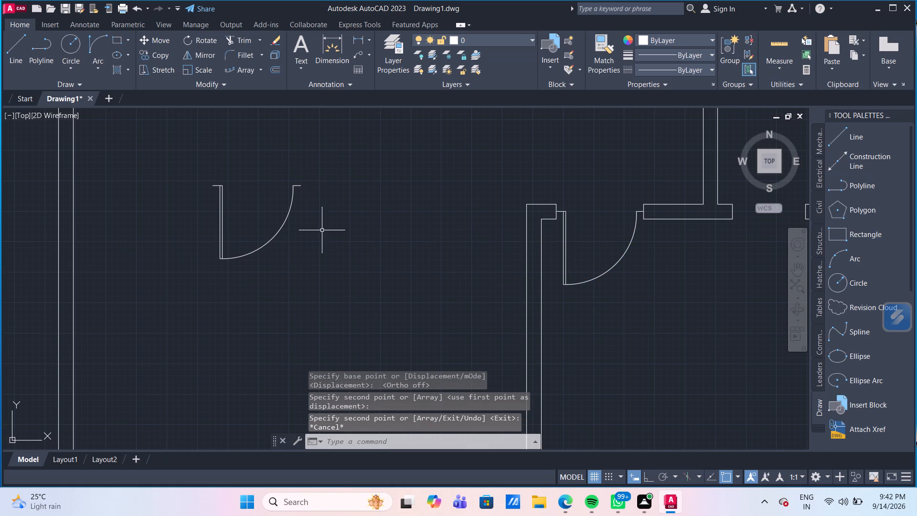
# Rotate the copied door group to 270° about the outer end of its arc-side stub, with Ortho on.
pyautogui.click(221, 208)
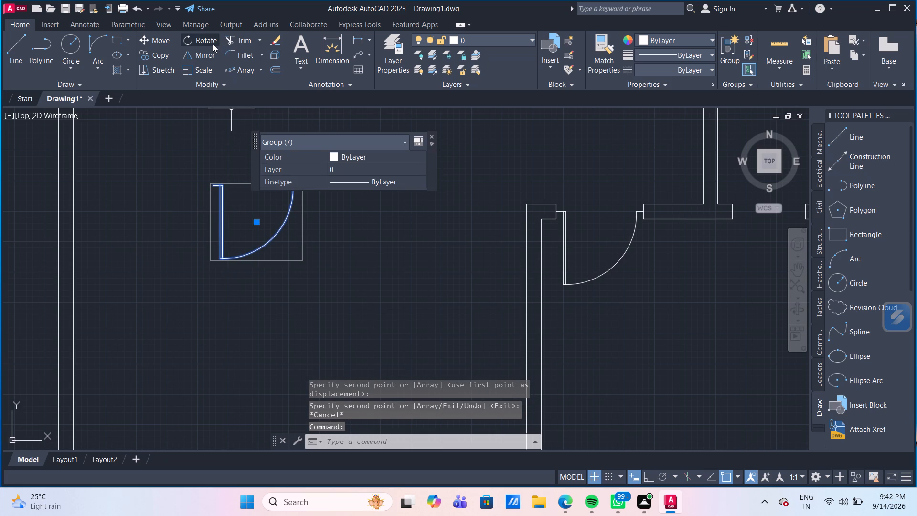
pyautogui.click(213, 44)
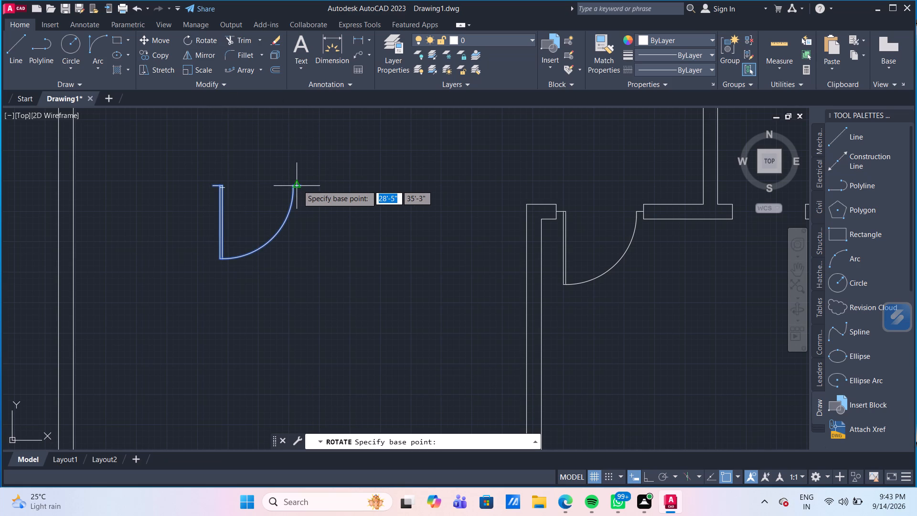
pyautogui.moveTo(299, 186); pyautogui.dragTo(301, 191)
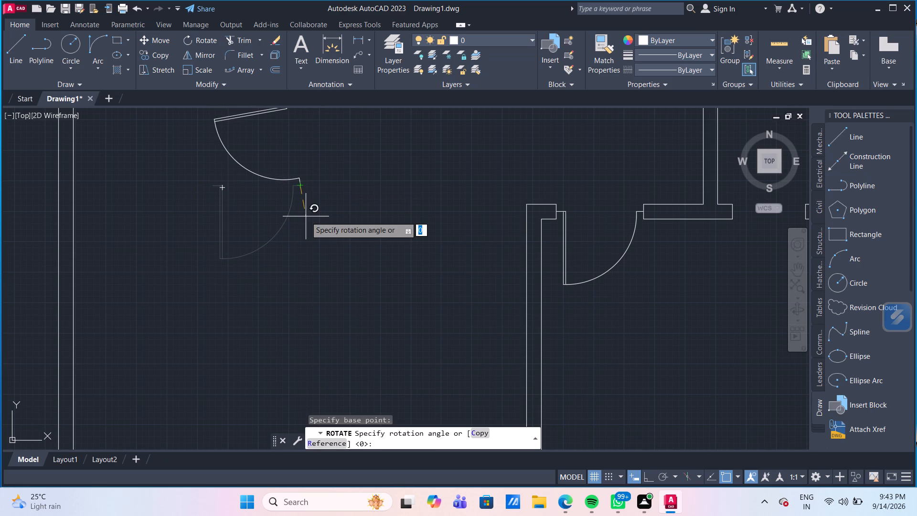
pyautogui.scroll(-1, 306, 216)
pyautogui.moveTo(306, 216); pyautogui.dragTo(300, 252, button='middle')
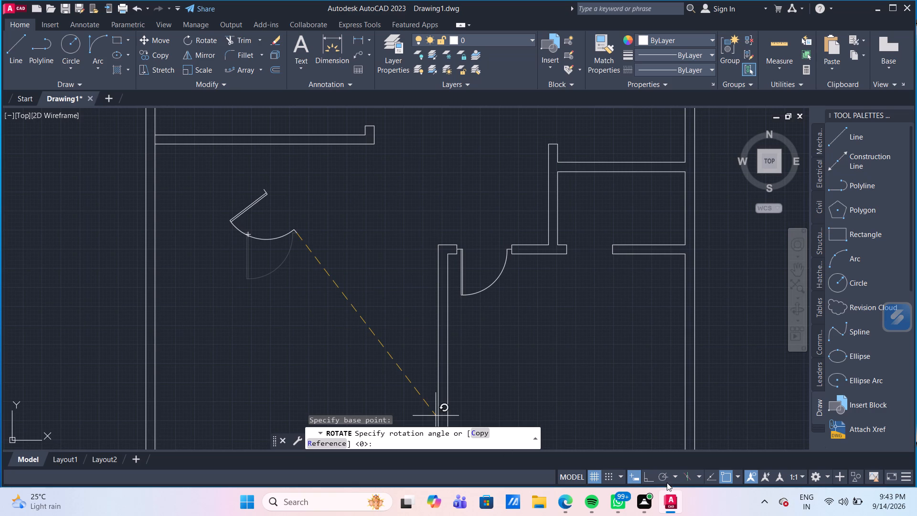
pyautogui.click(649, 480)
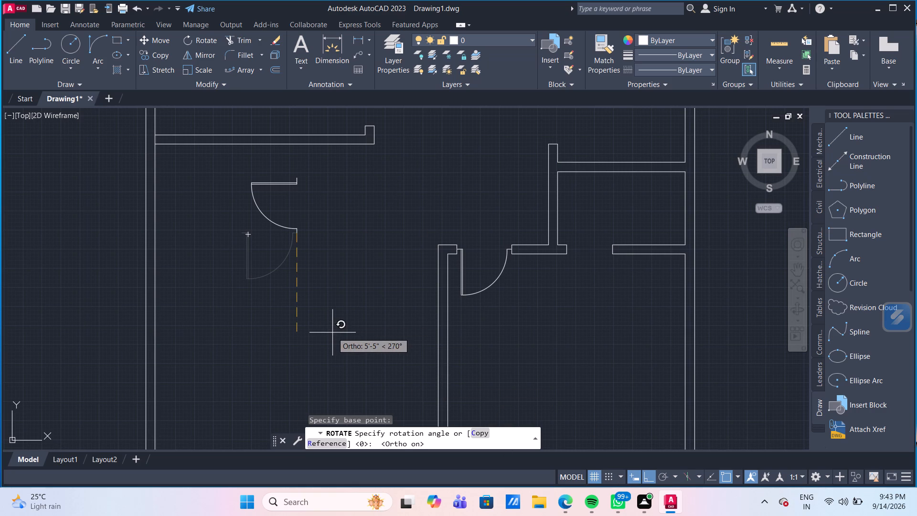
pyautogui.click(332, 333)
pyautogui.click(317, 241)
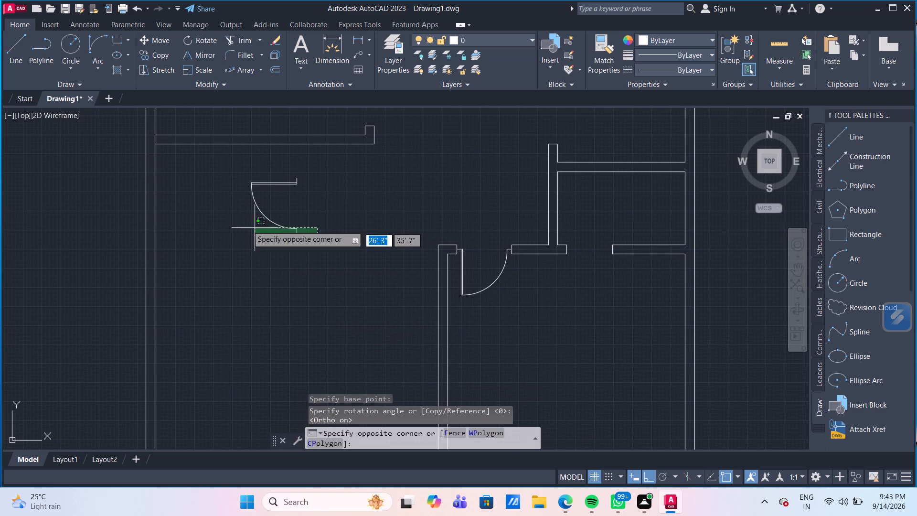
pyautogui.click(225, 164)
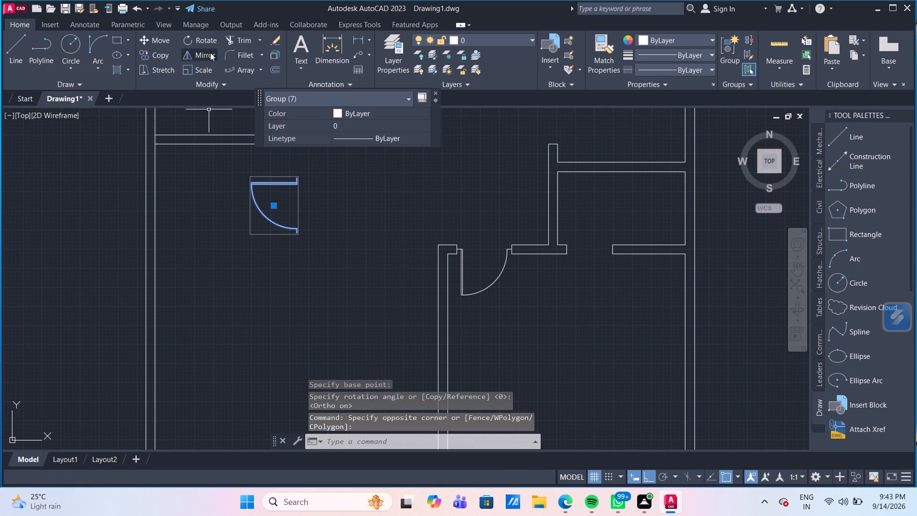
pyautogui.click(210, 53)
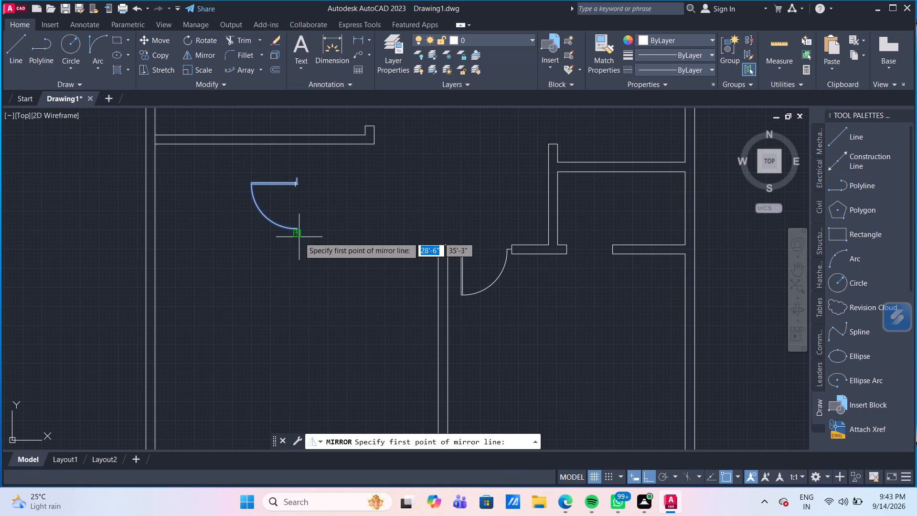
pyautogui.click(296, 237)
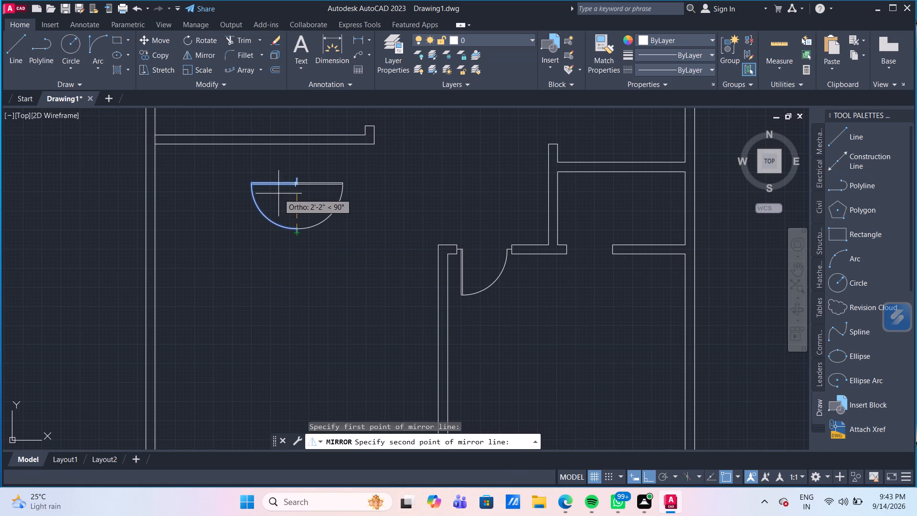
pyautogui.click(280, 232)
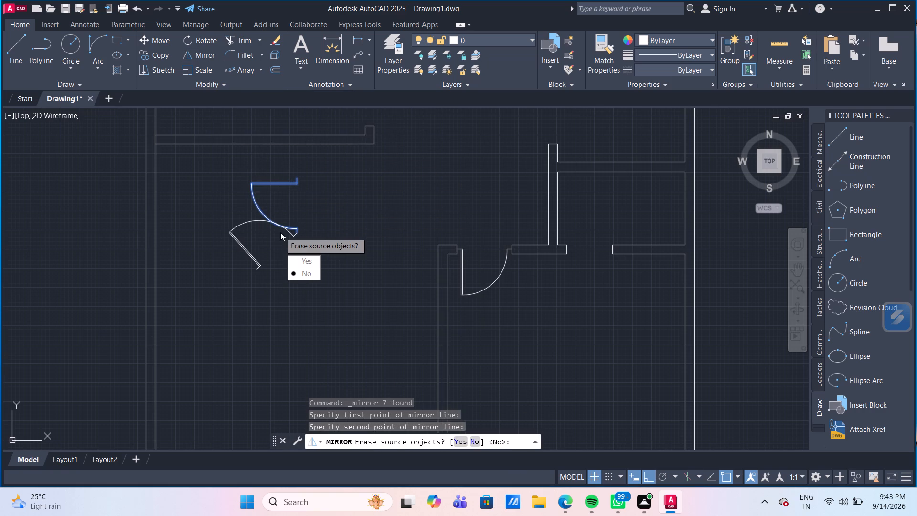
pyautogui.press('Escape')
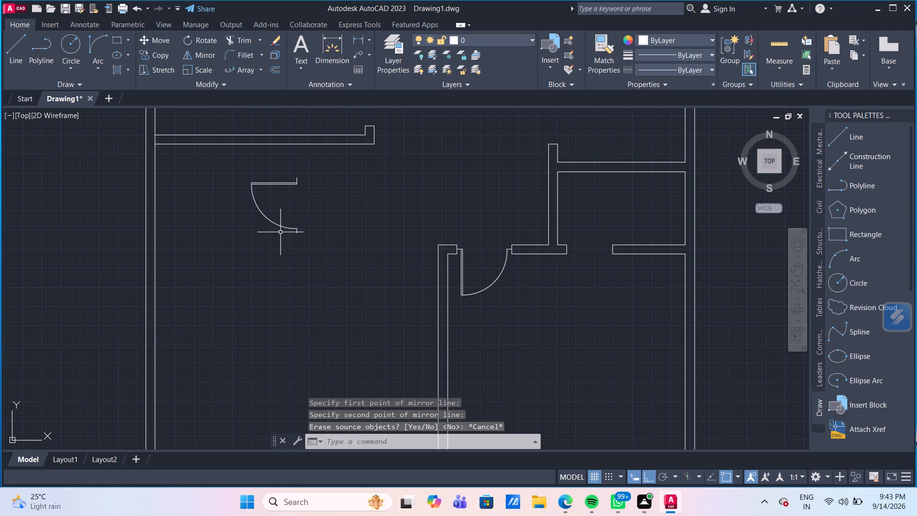
# Mirror the rotated door copy about a horizontal line through its lower stub's end, erasing the source objects.
pyautogui.moveTo(318, 237); pyautogui.dragTo(296, 223)
pyautogui.click(277, 207)
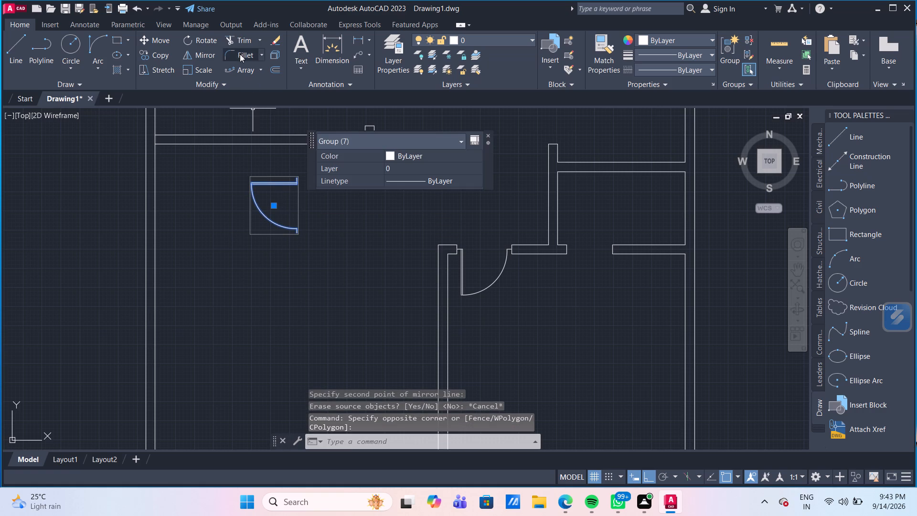
pyautogui.click(213, 54)
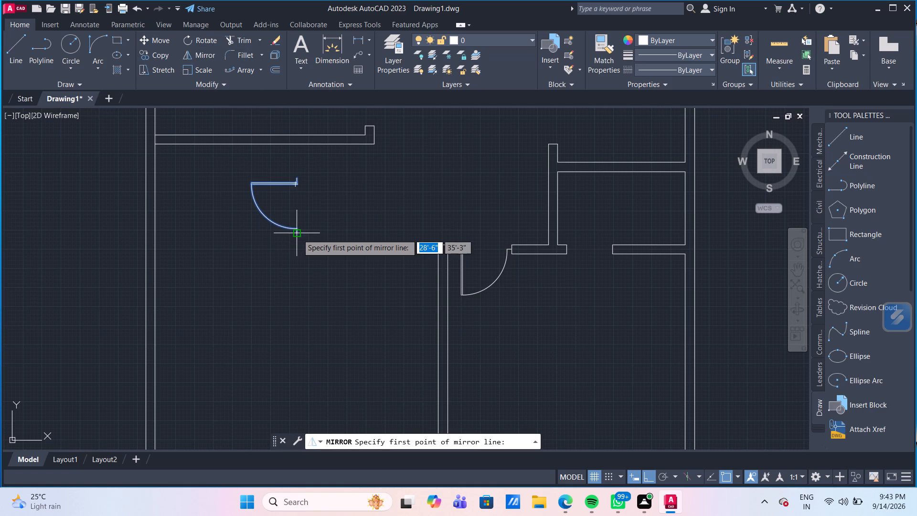
pyautogui.moveTo(298, 234); pyautogui.dragTo(288, 243)
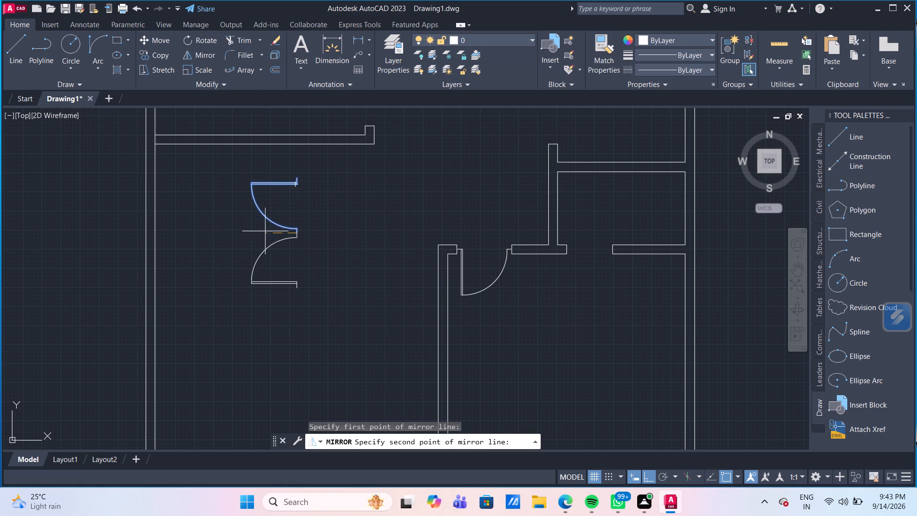
pyautogui.click(255, 237)
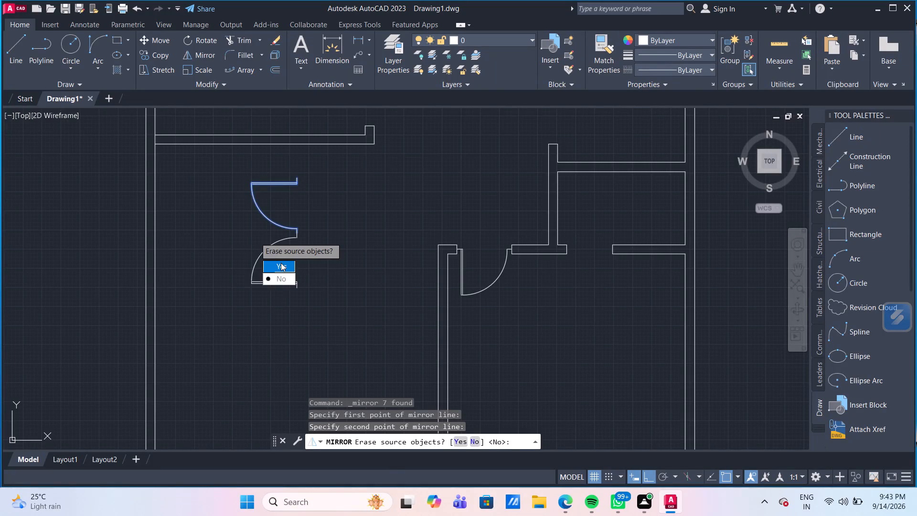
pyautogui.moveTo(281, 263); pyautogui.dragTo(255, 237)
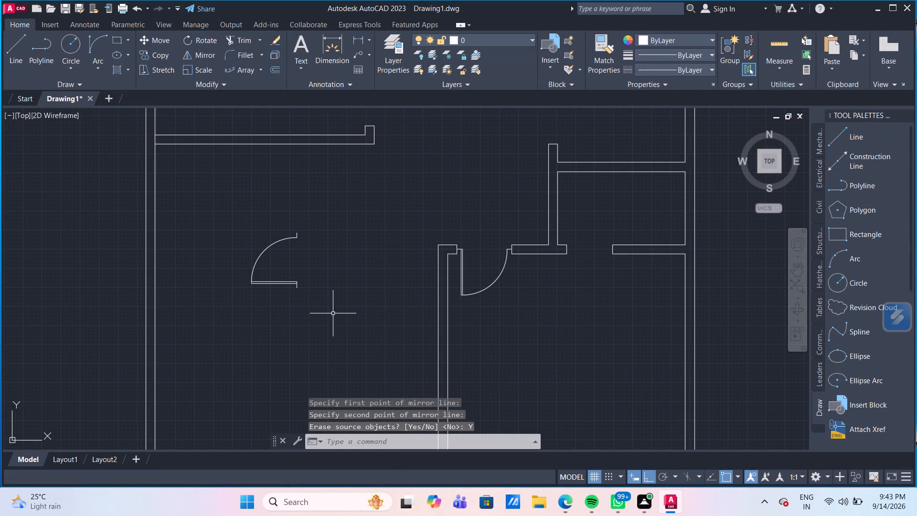
# Move the mirrored door group, with Ortho off, from its lower stub's end to the midpoint of the northwest room doorway's lower wall end.
pyautogui.moveTo(332, 327); pyautogui.dragTo(325, 312)
pyautogui.click(220, 207)
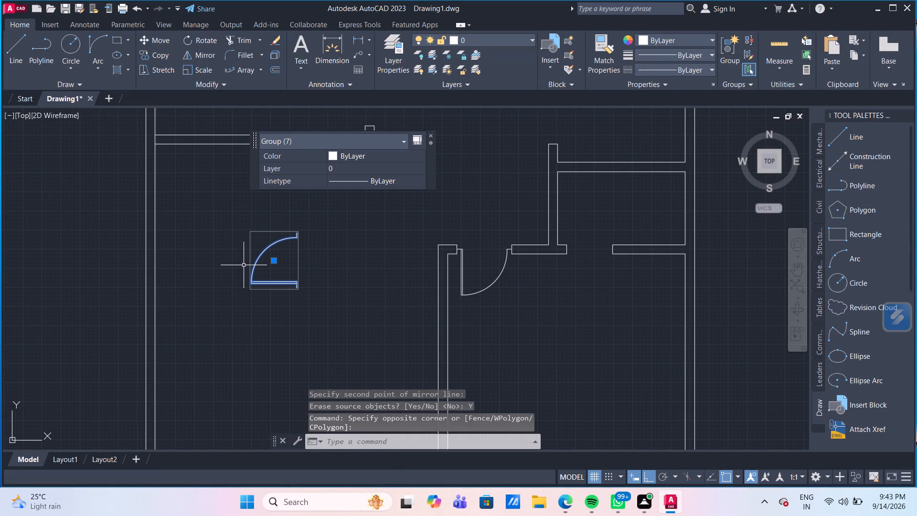
pyautogui.press('m')
pyautogui.press('Return')
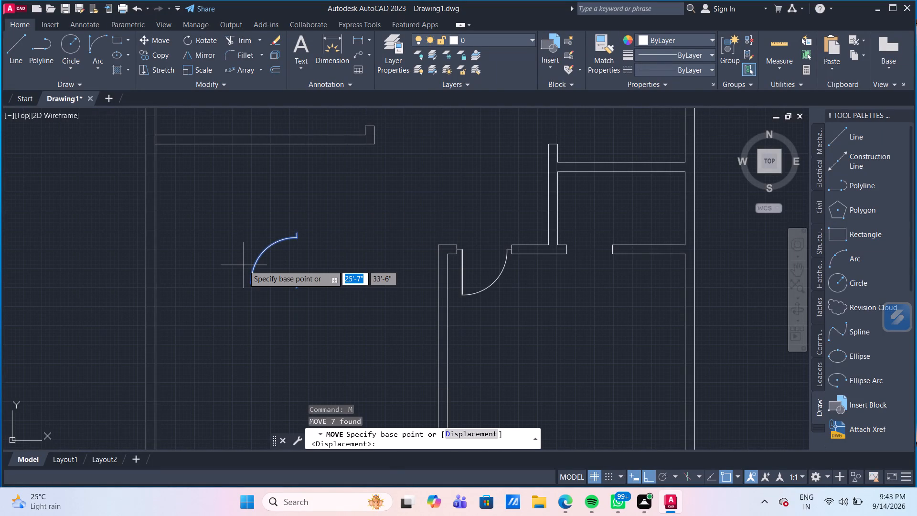
pyautogui.scroll(2, 308, 278)
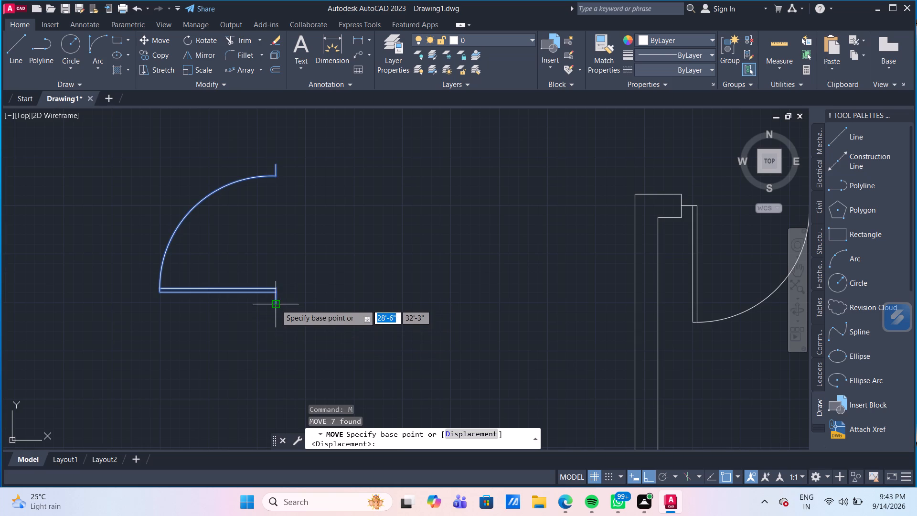
pyautogui.click(276, 304)
pyautogui.scroll(-2, 363, 241)
pyautogui.moveTo(363, 247); pyautogui.dragTo(323, 347, button='middle')
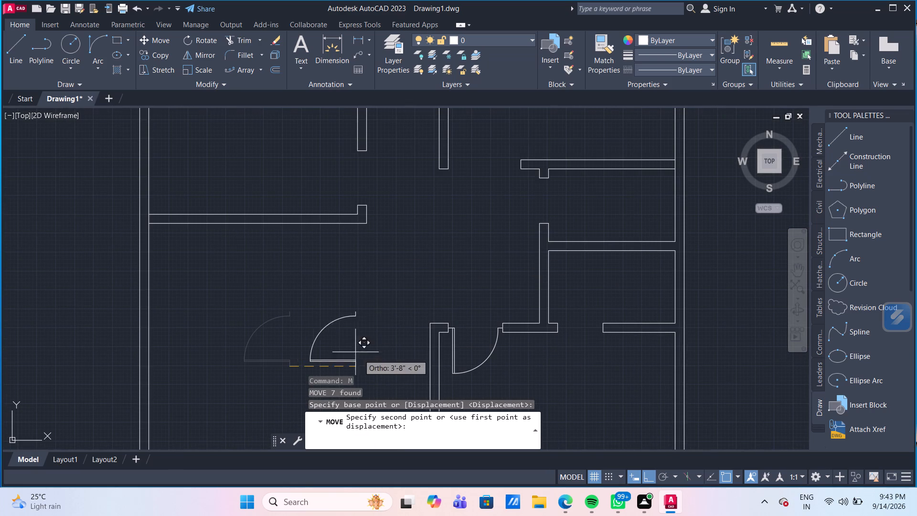
pyautogui.click(646, 480)
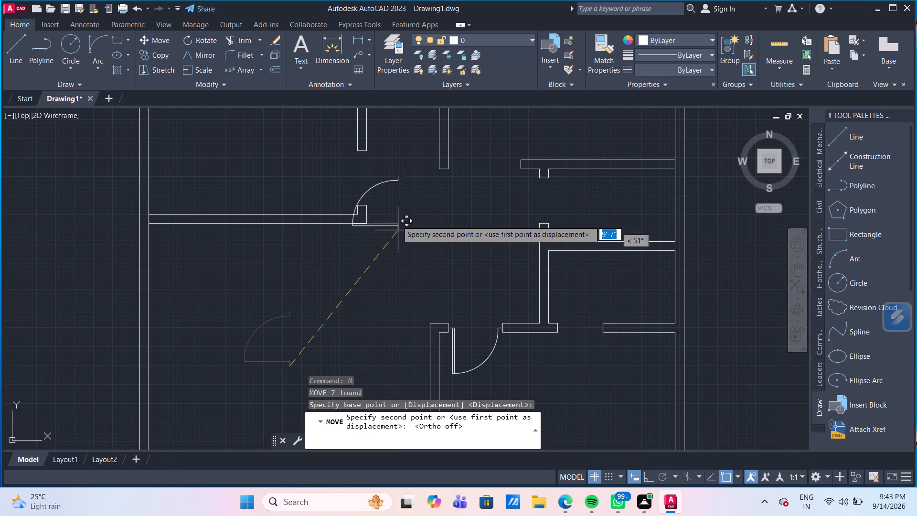
pyautogui.scroll(3, 374, 189)
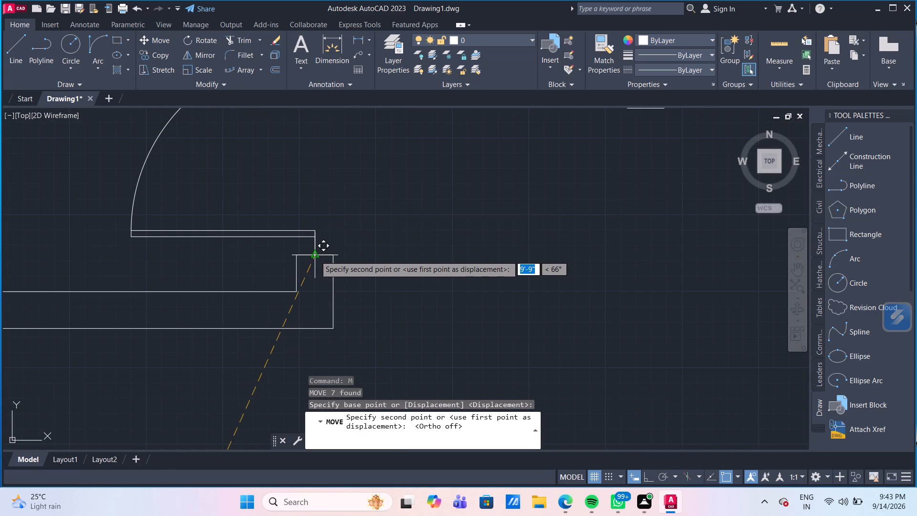
pyautogui.click(315, 256)
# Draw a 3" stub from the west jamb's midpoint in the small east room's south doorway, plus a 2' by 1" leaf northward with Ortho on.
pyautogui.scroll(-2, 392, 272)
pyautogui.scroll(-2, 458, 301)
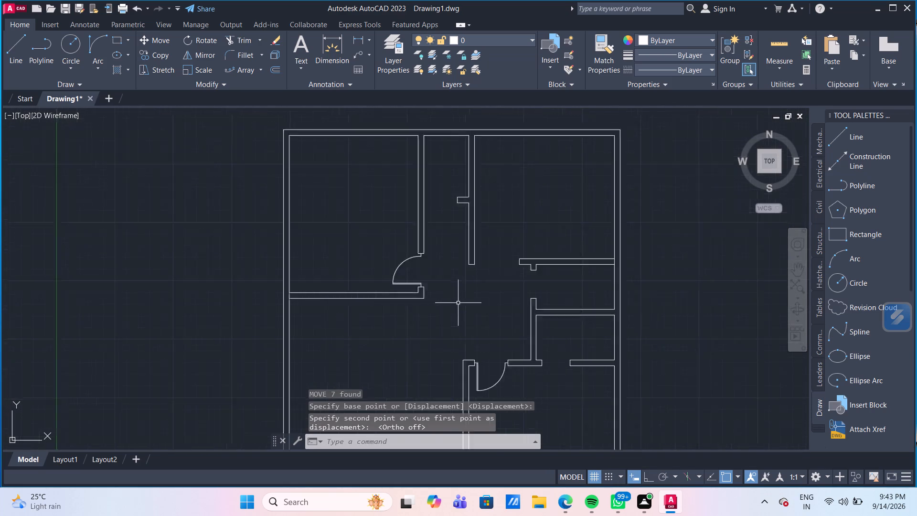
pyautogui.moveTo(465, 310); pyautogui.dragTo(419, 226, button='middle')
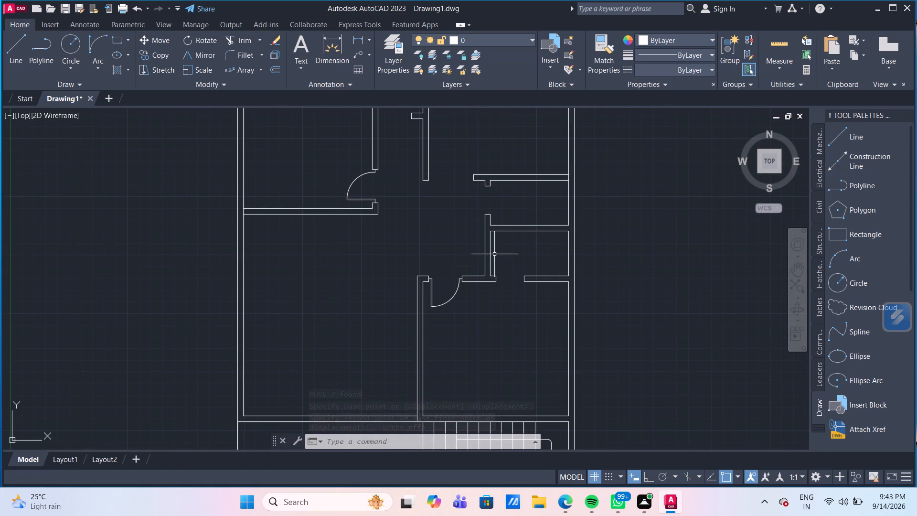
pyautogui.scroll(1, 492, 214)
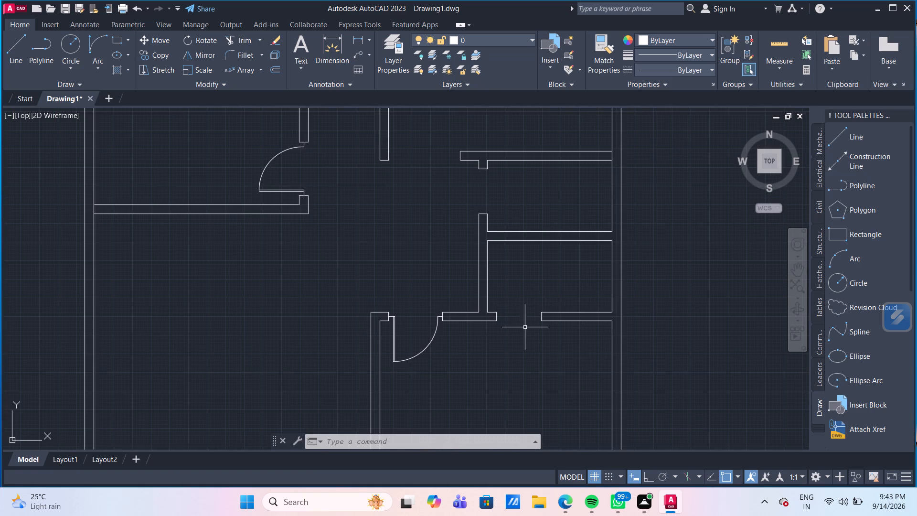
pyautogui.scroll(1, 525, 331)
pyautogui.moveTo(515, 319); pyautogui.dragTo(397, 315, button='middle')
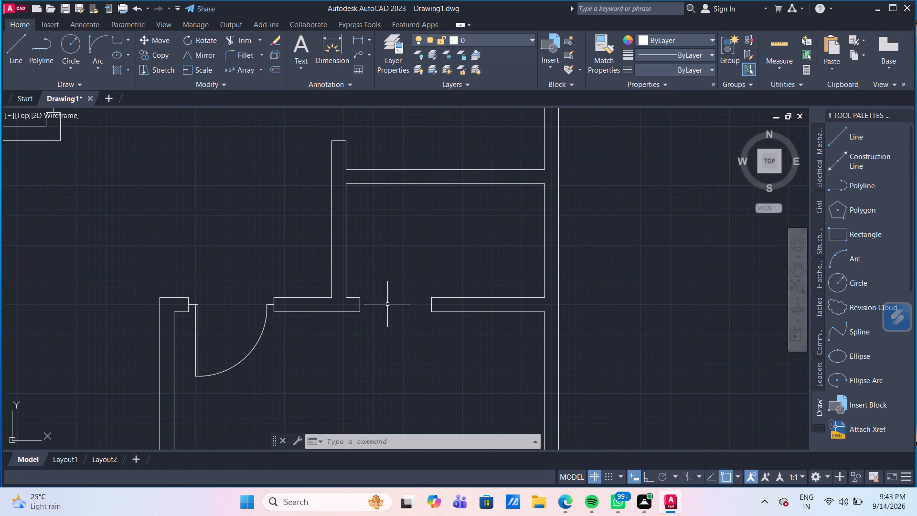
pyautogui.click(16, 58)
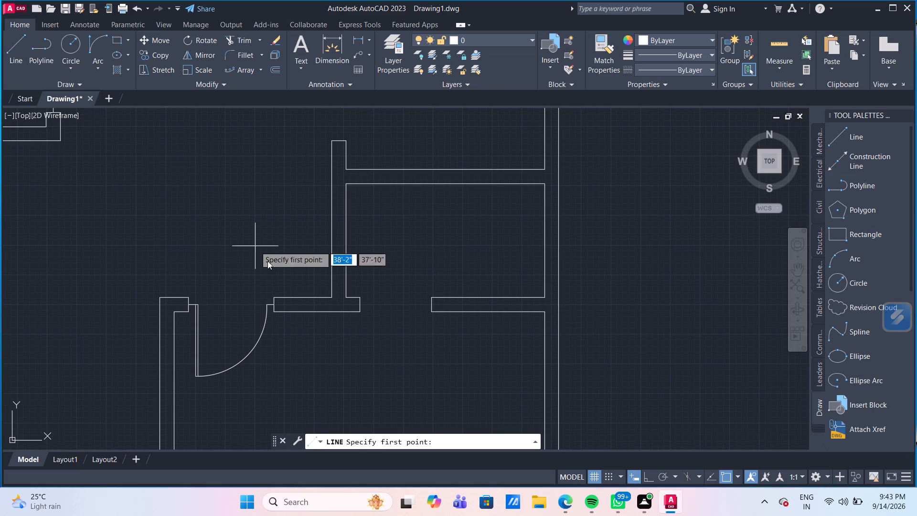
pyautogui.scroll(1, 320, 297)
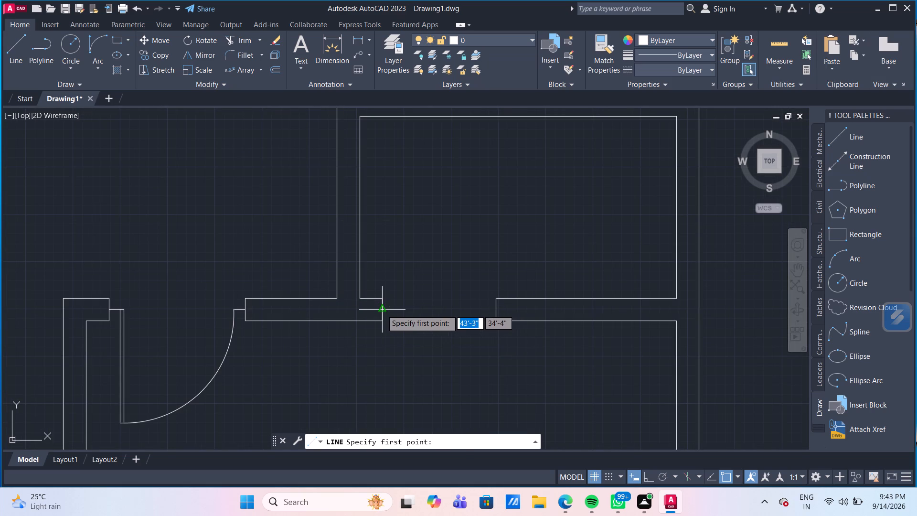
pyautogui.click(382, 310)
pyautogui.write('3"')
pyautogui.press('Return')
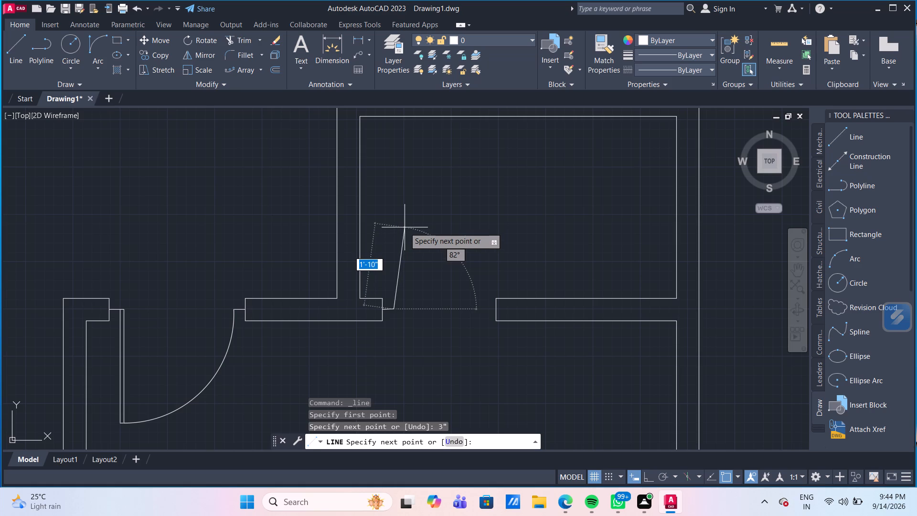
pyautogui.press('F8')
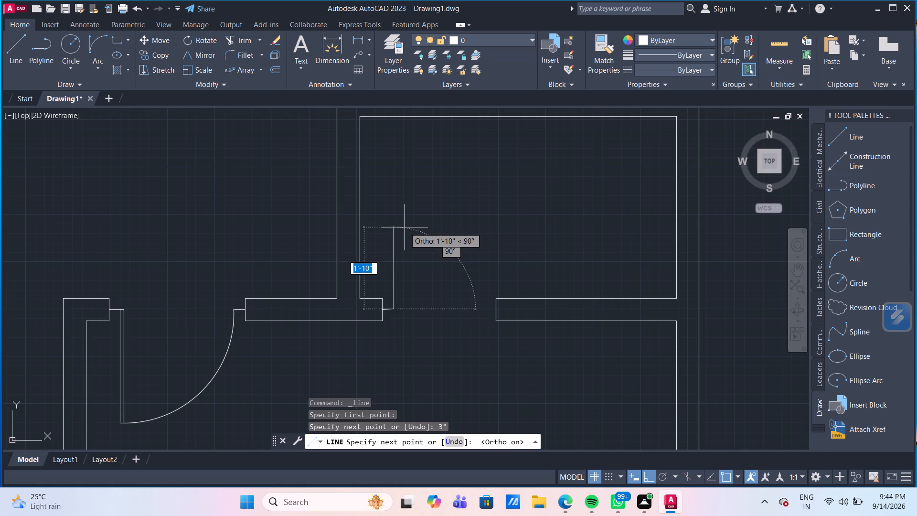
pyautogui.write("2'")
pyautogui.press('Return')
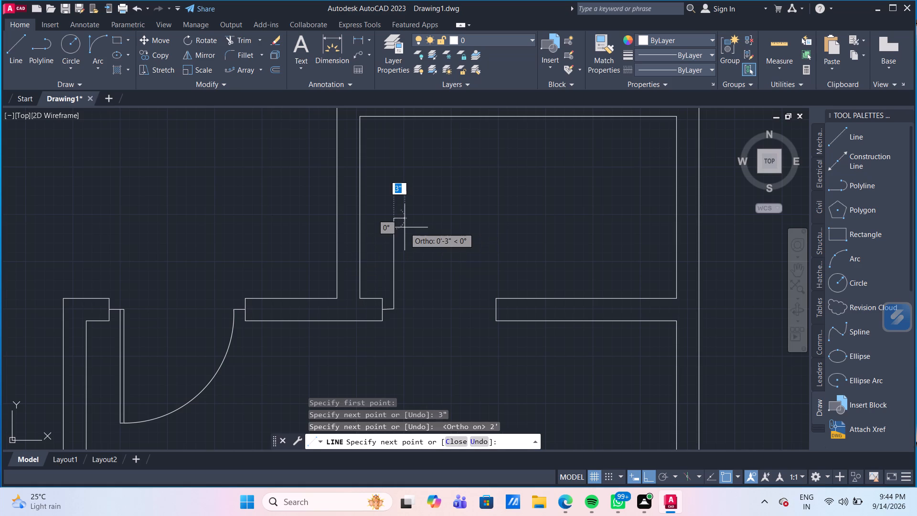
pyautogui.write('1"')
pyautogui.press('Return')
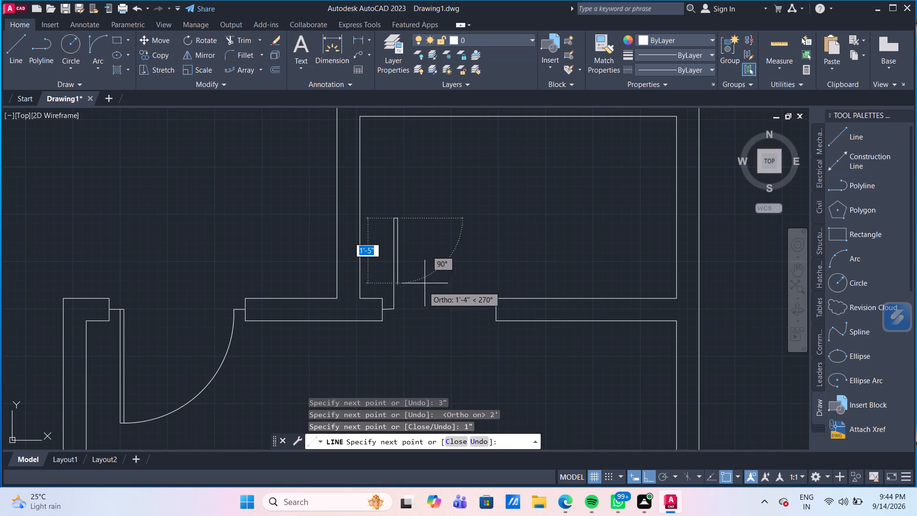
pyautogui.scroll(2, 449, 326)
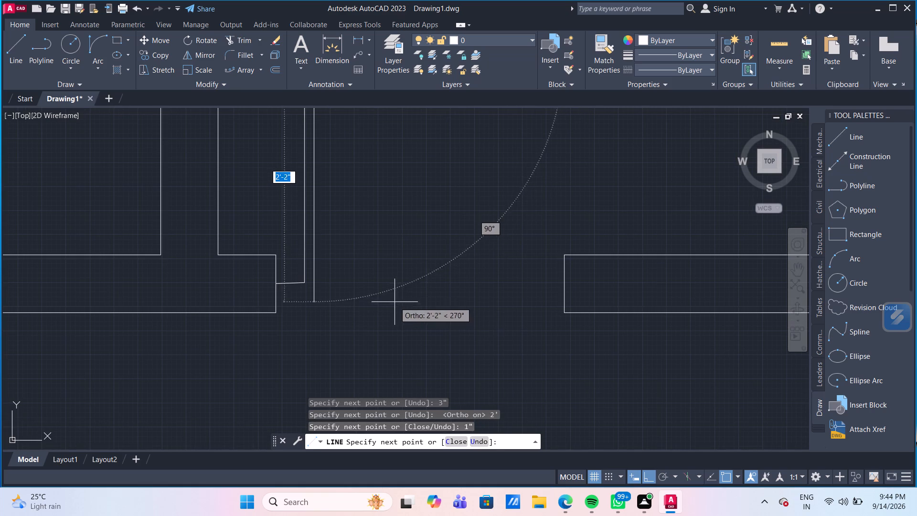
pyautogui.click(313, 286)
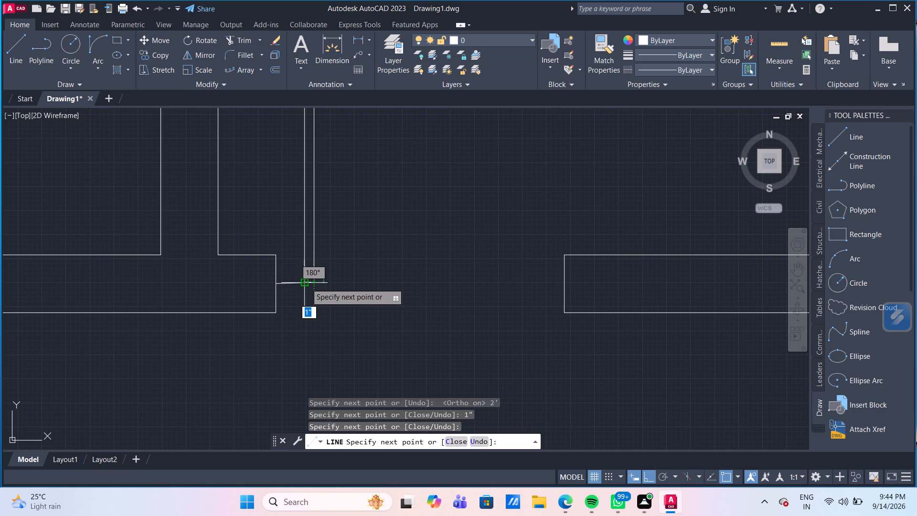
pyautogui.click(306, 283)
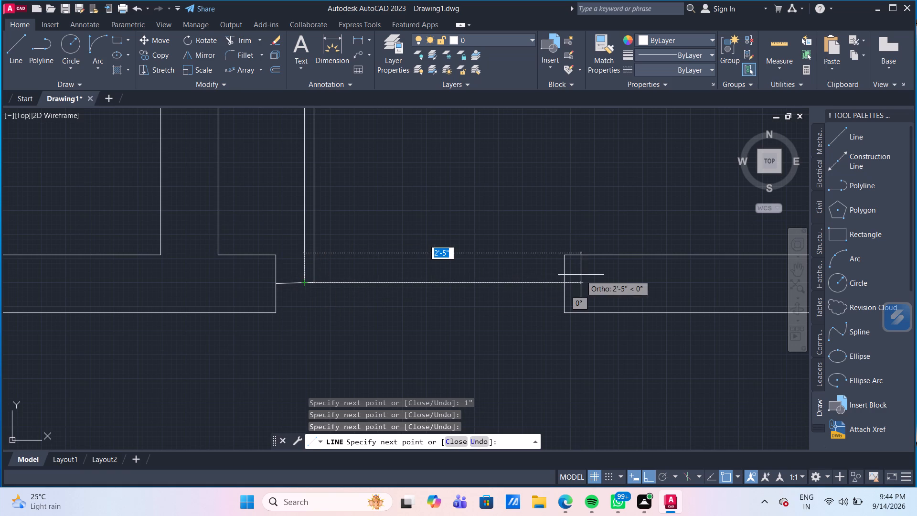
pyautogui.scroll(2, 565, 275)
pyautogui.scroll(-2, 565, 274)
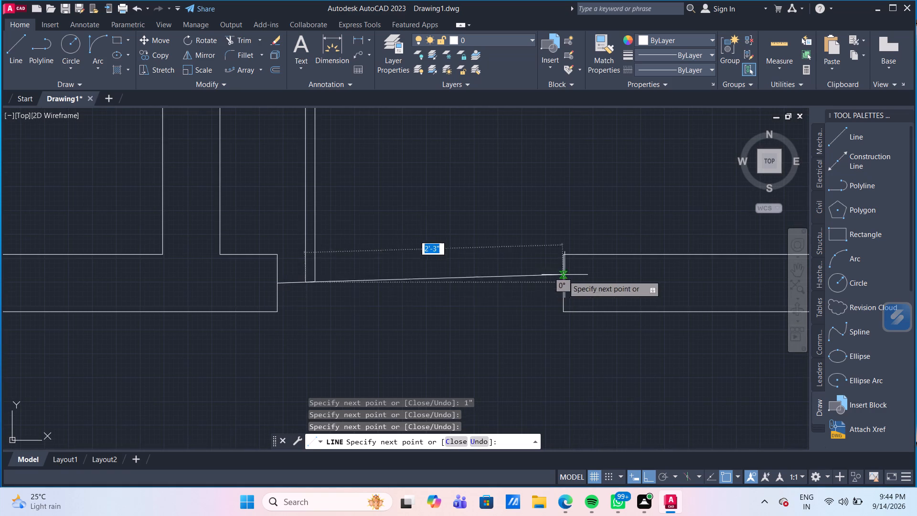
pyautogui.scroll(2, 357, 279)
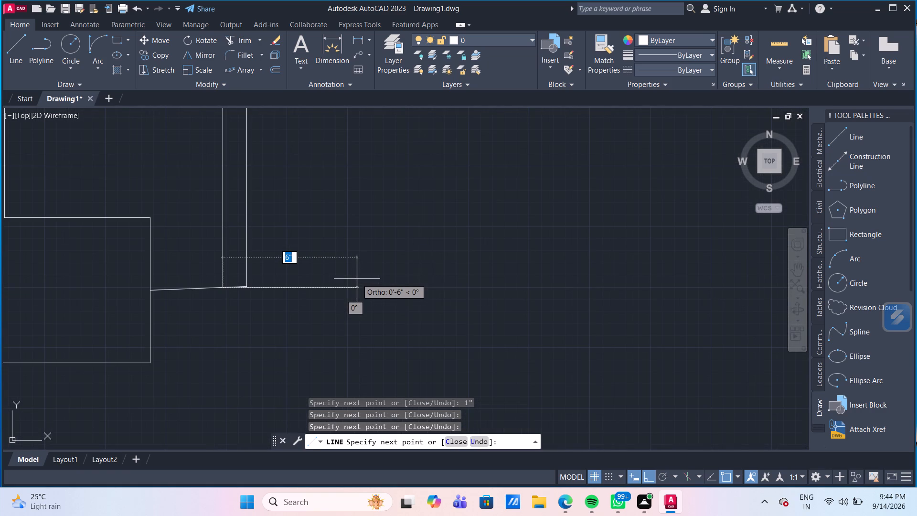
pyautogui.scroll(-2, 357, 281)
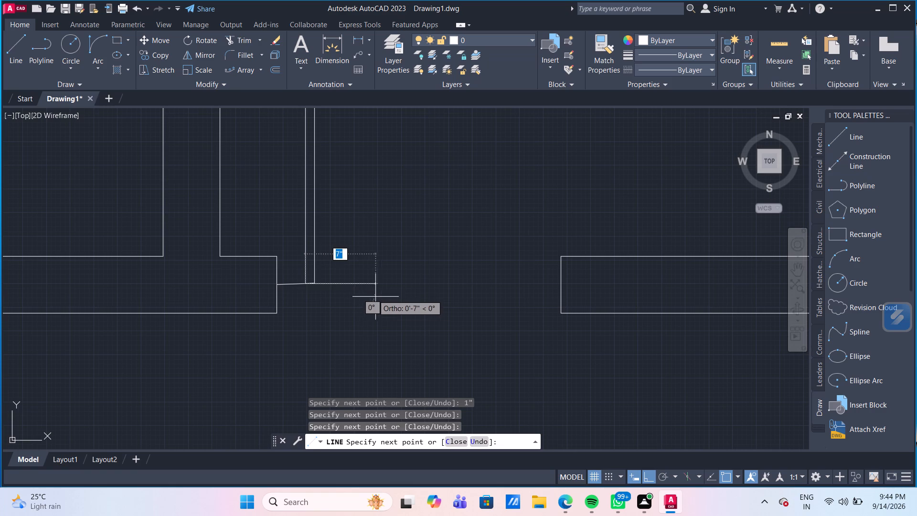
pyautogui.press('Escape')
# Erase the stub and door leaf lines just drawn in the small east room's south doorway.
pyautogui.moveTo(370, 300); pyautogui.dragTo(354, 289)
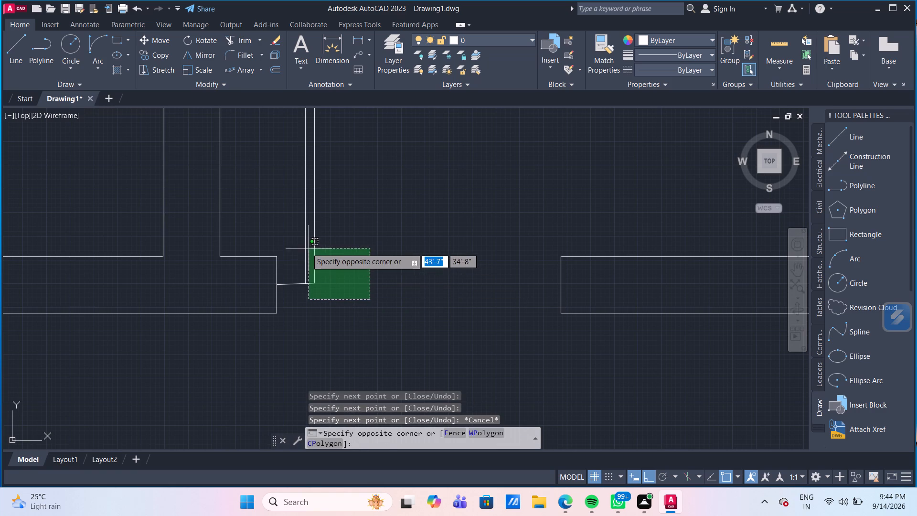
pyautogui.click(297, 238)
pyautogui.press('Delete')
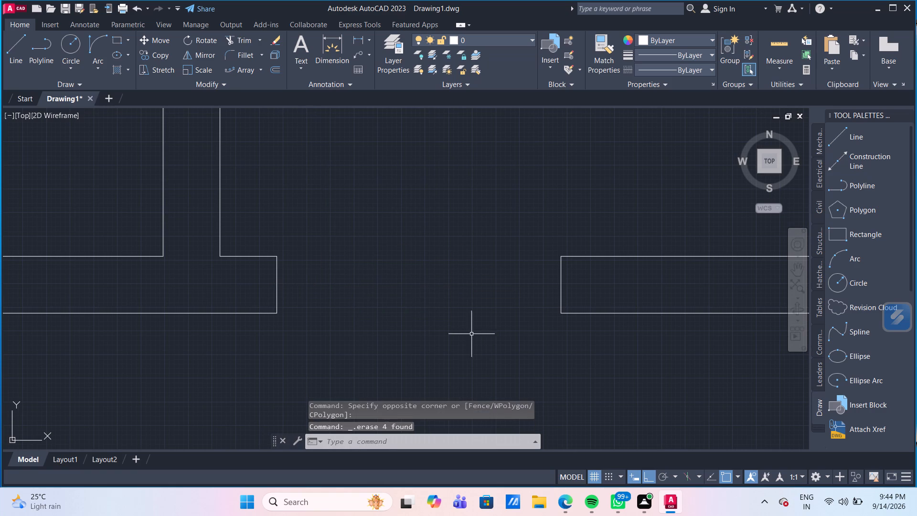
# Draw, with Ortho on, a 3" stub from the same doorway's west jamb midpoint and a closed 2' by 1" leaf extending north from it.
pyautogui.moveTo(19, 37); pyautogui.dragTo(23, 43)
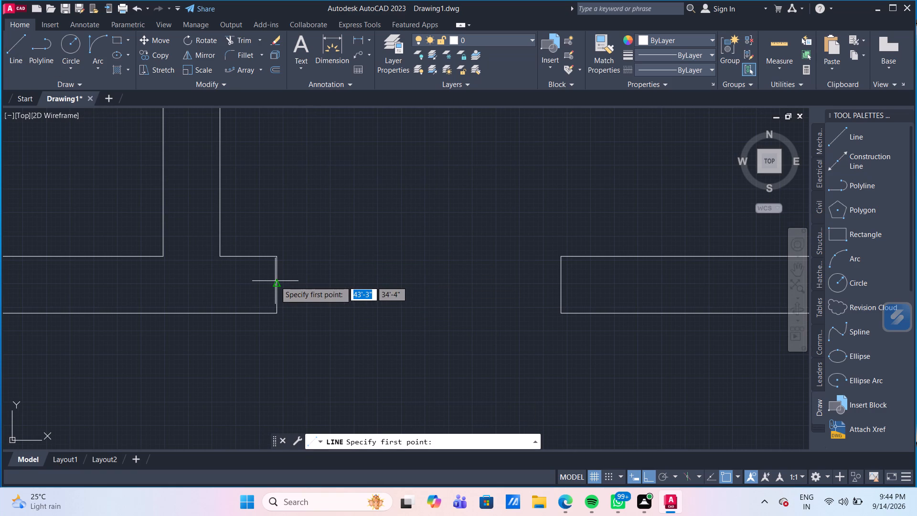
pyautogui.moveTo(275, 285); pyautogui.dragTo(287, 287)
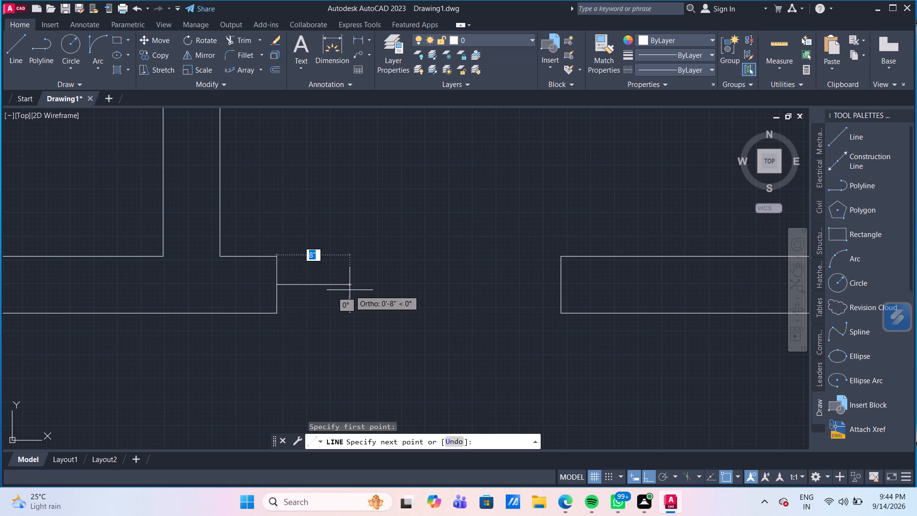
pyautogui.write('3"')
pyautogui.press('Return')
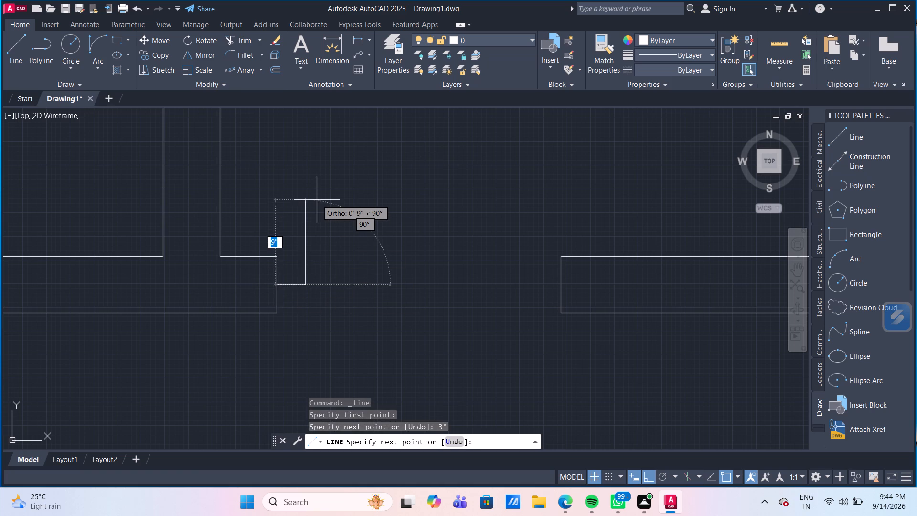
pyautogui.write("2'")
pyautogui.press('Return')
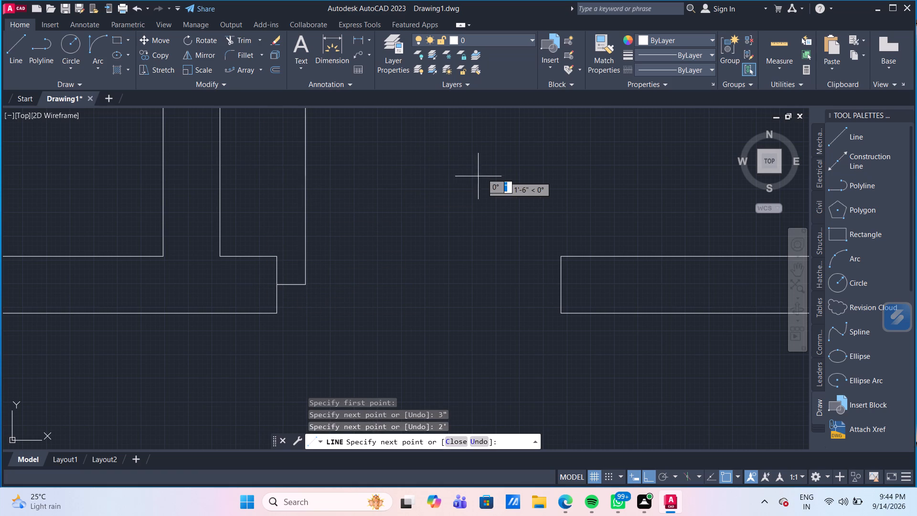
pyautogui.write('1"')
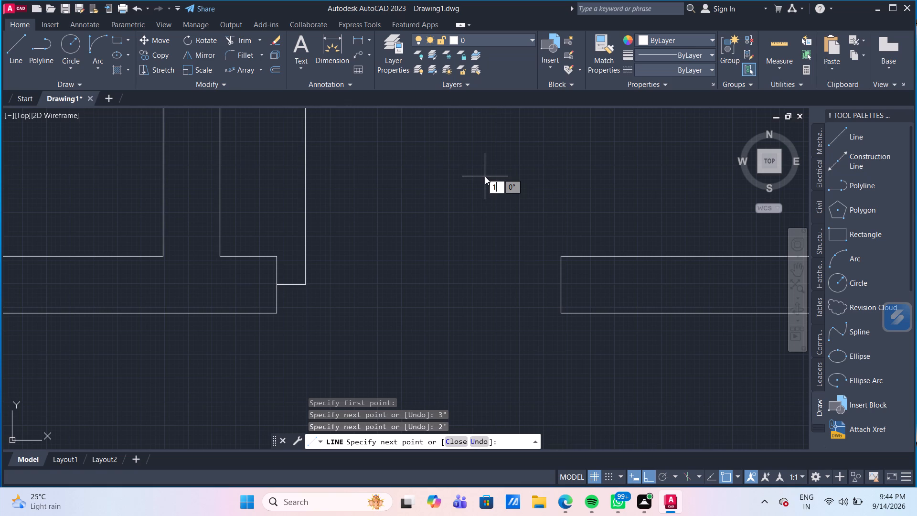
pyautogui.press('Return')
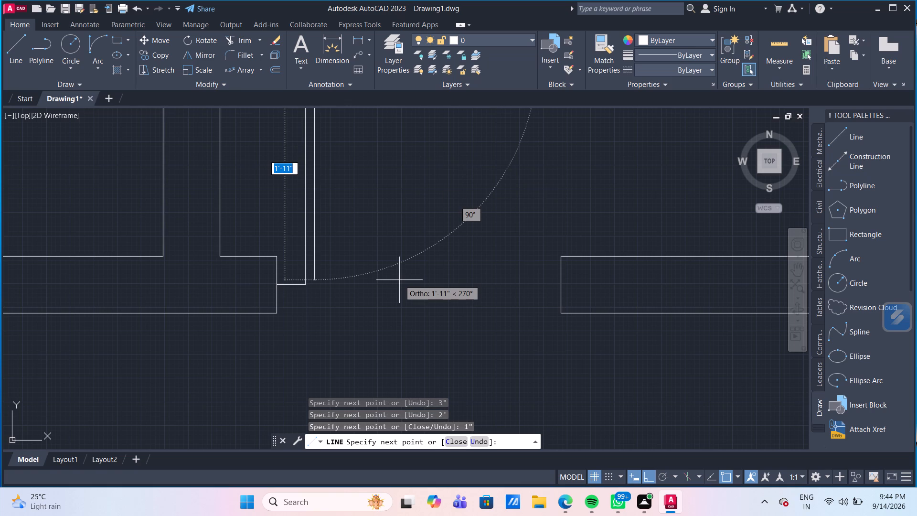
pyautogui.write("2'")
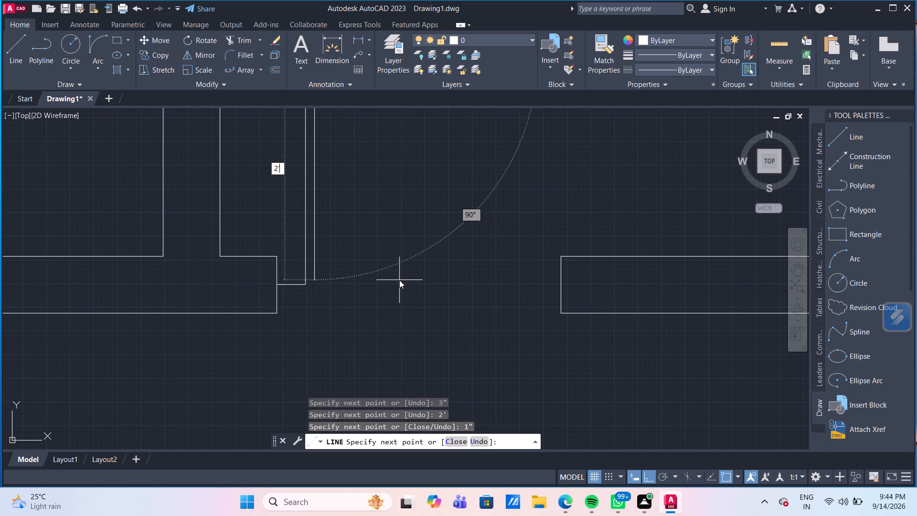
pyautogui.press('Return')
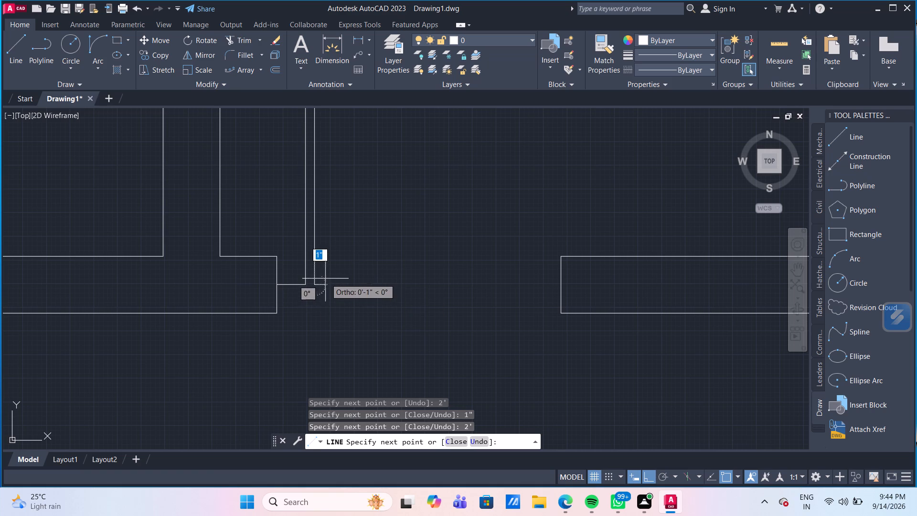
pyautogui.click(303, 285)
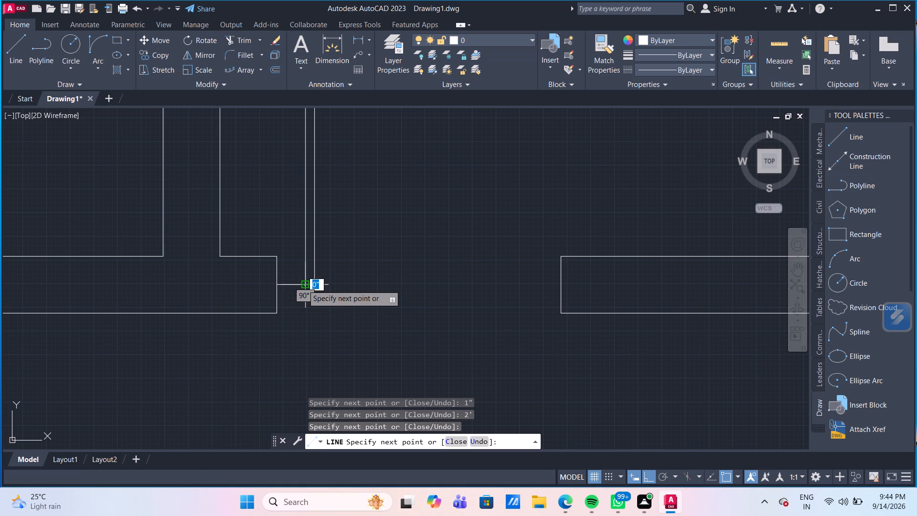
# Continue the line across the opening to the east jamb's midpoint, 3" back west, and about 3" north as a marker.
pyautogui.click(558, 285)
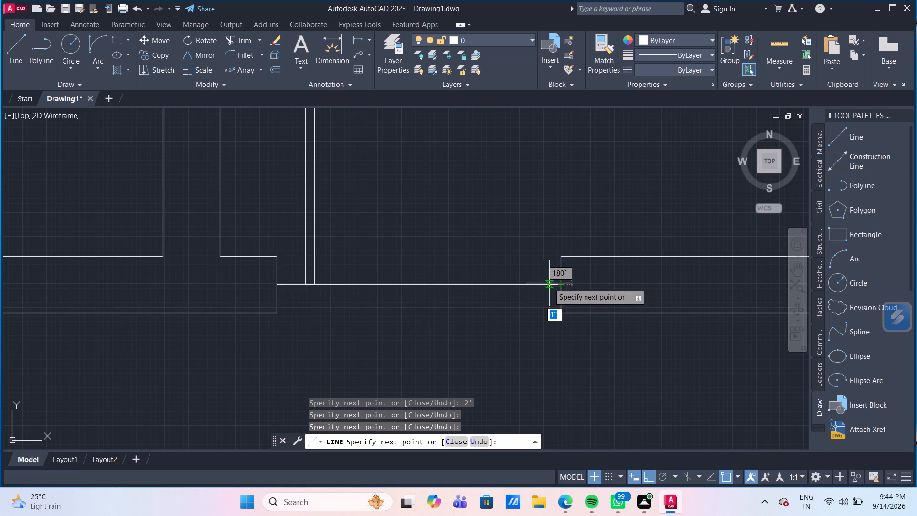
pyautogui.press('3')
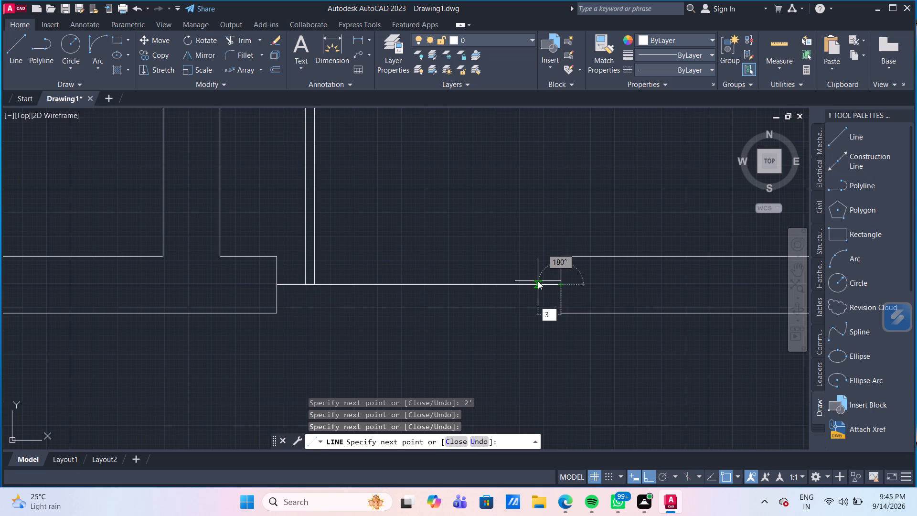
pyautogui.hotkey('shift', '"')
pyautogui.press('Return')
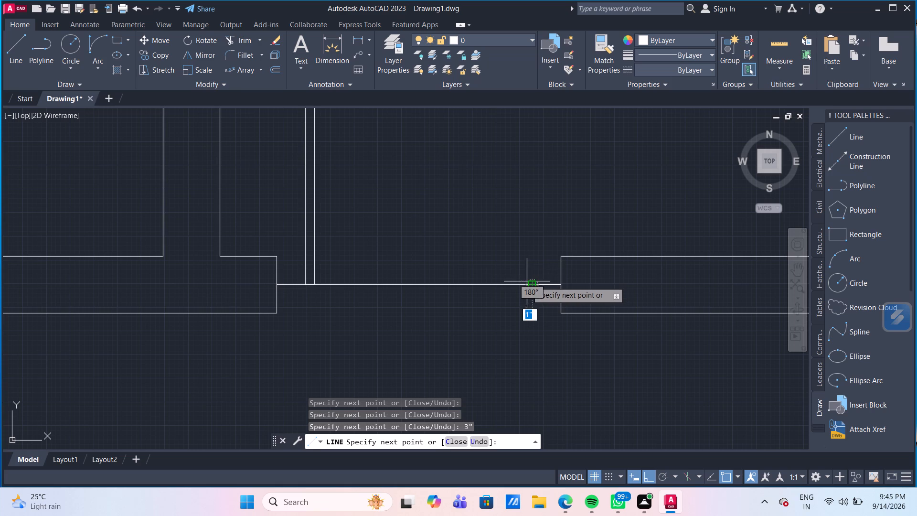
pyautogui.click(534, 257)
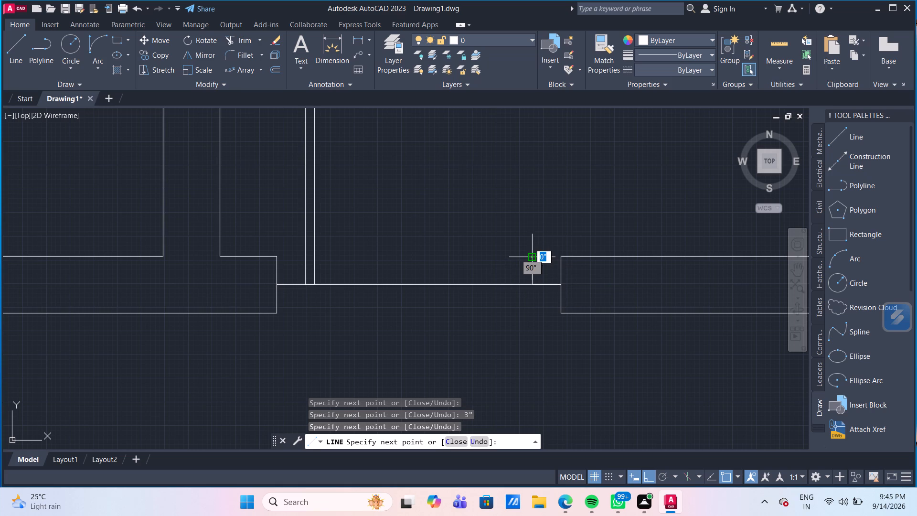
pyautogui.press('Escape')
# Erase the 3" line at the east jamb and the long line spanning the opening.
pyautogui.click(547, 284)
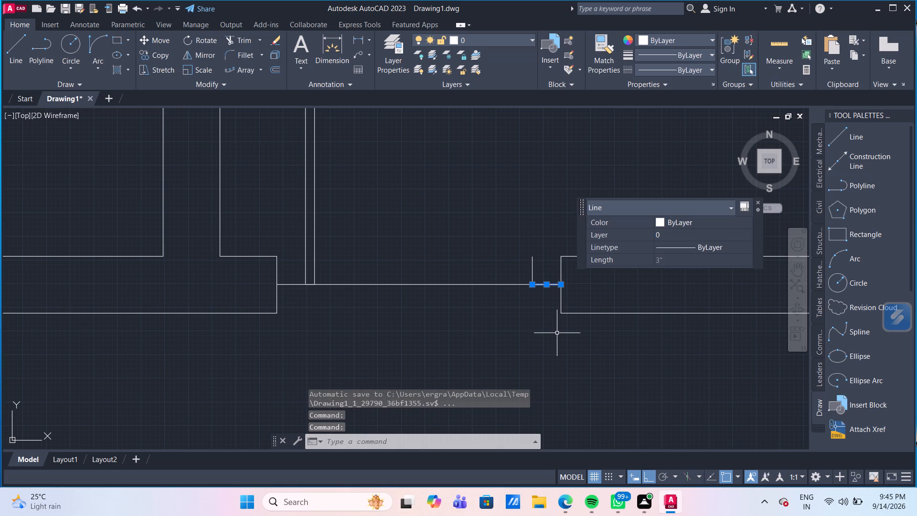
pyautogui.press('Delete')
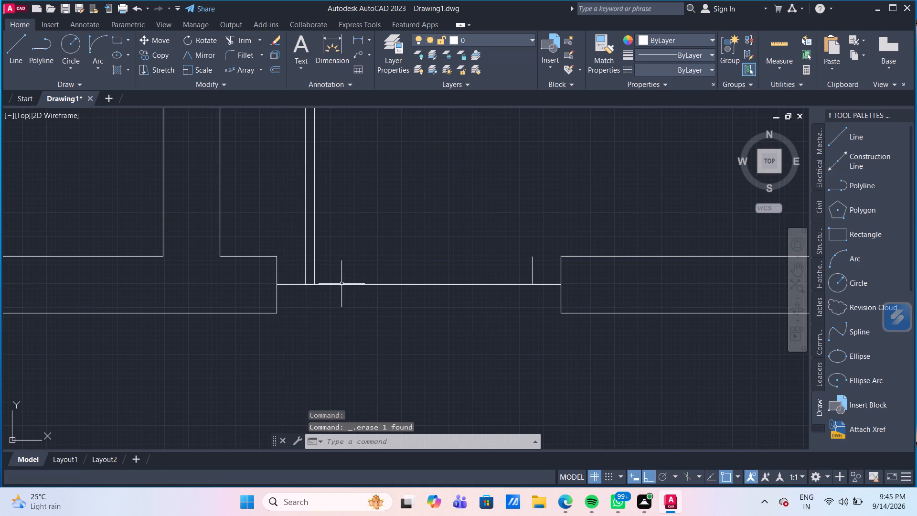
pyautogui.click(341, 284)
pyautogui.press('Delete')
# Draw the door swing arc from the leaf's northeast corner to the marker's lower end, with its start tangent pointing east.
pyautogui.scroll(-2, 366, 275)
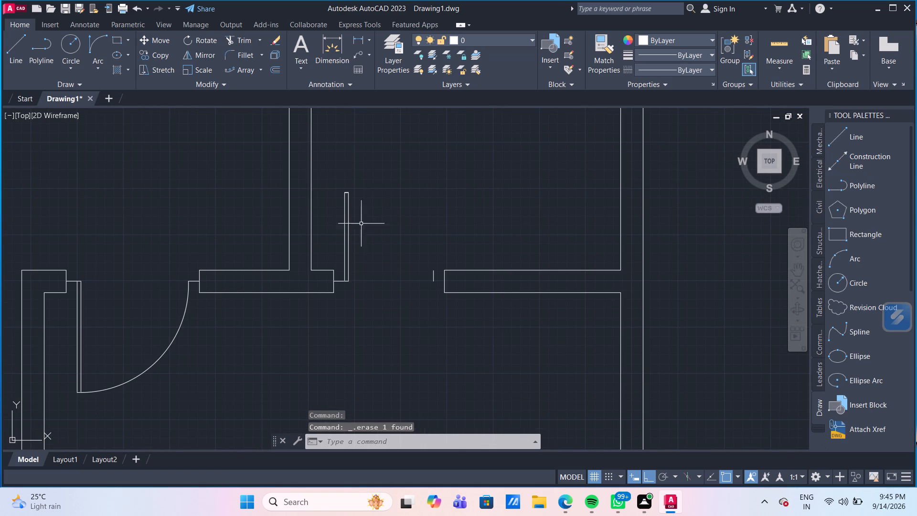
pyautogui.scroll(1, 331, 179)
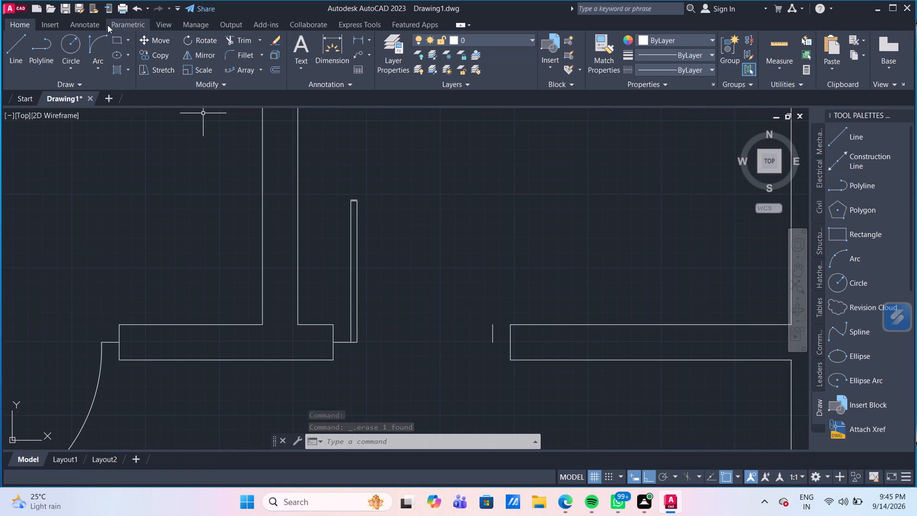
pyautogui.click(89, 52)
pyautogui.scroll(2, 348, 195)
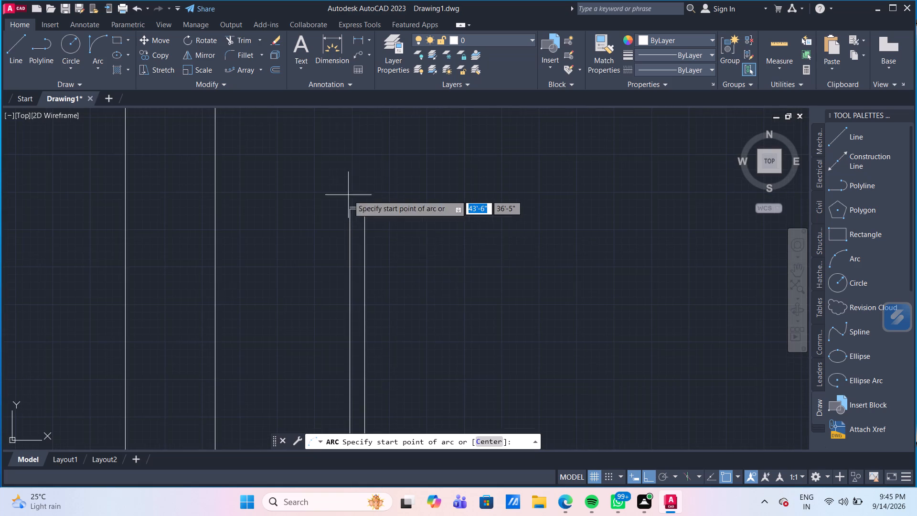
pyautogui.scroll(2, 347, 216)
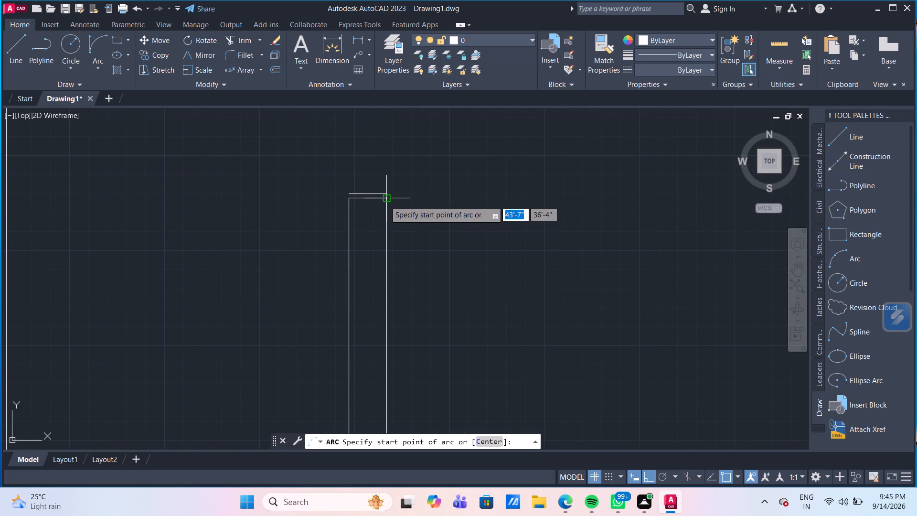
pyautogui.click(385, 201)
pyautogui.scroll(-3, 545, 331)
pyautogui.moveTo(550, 376); pyautogui.dragTo(460, 198, button='middle')
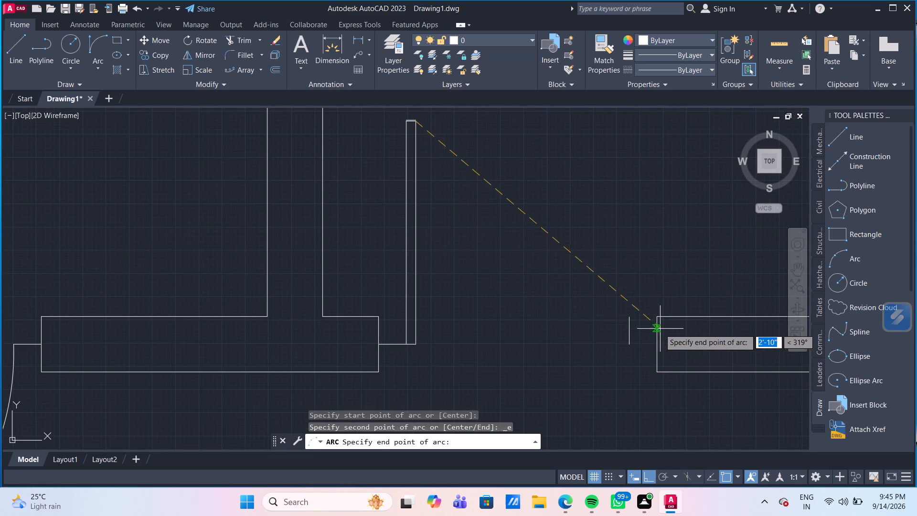
pyautogui.click(632, 345)
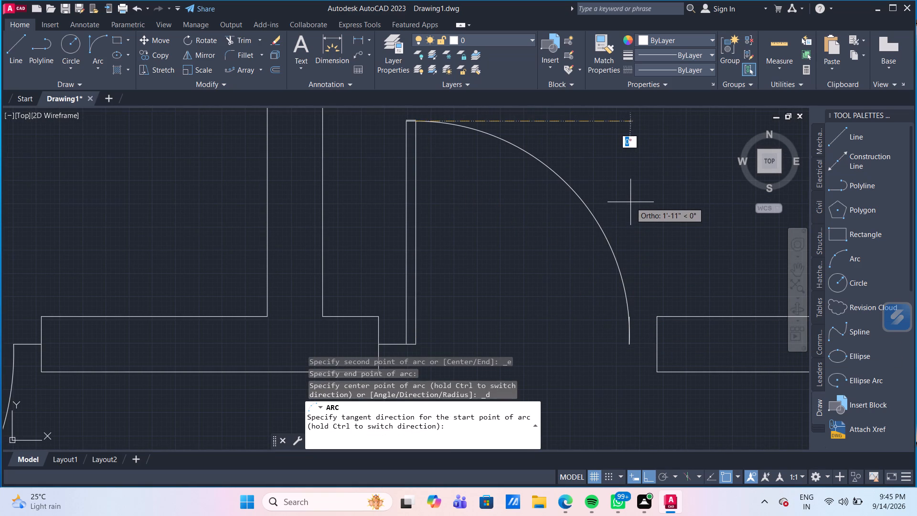
pyautogui.click(630, 202)
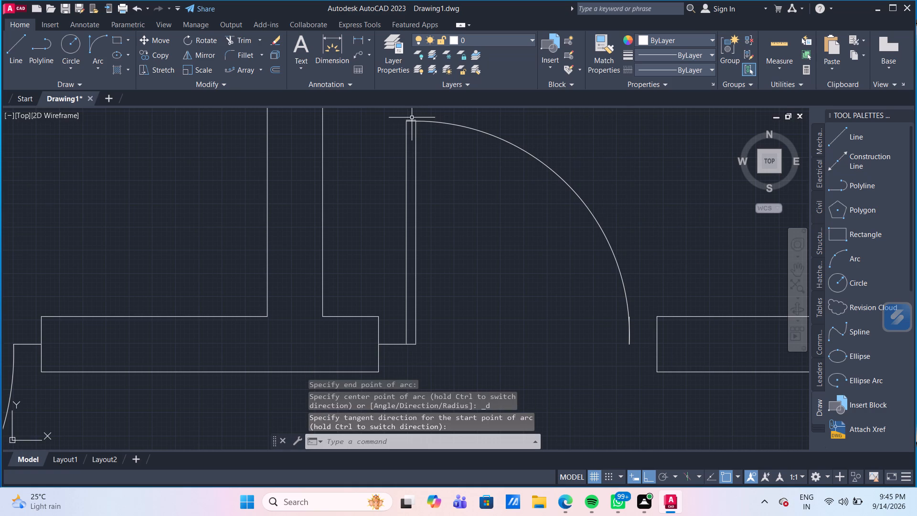
# Erase the stray 1" line just above the north end of the door leaf.
pyautogui.scroll(1, 410, 116)
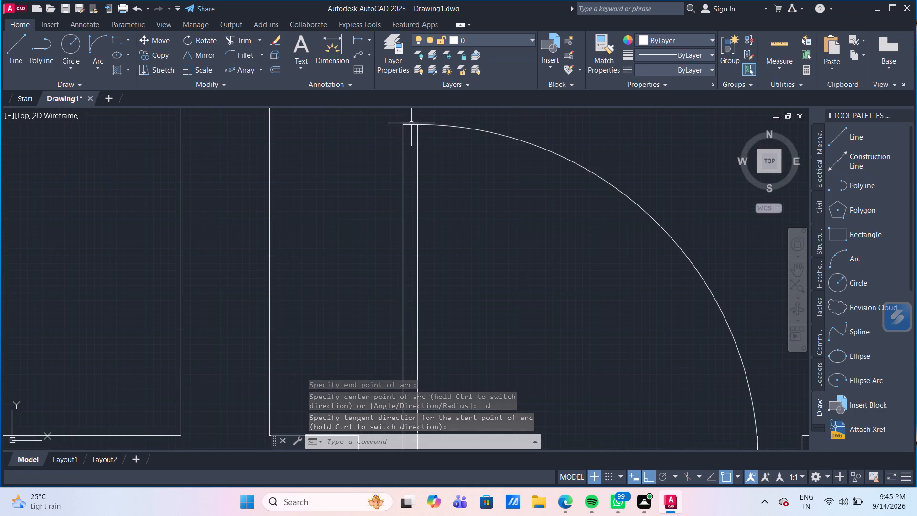
pyautogui.click(411, 124)
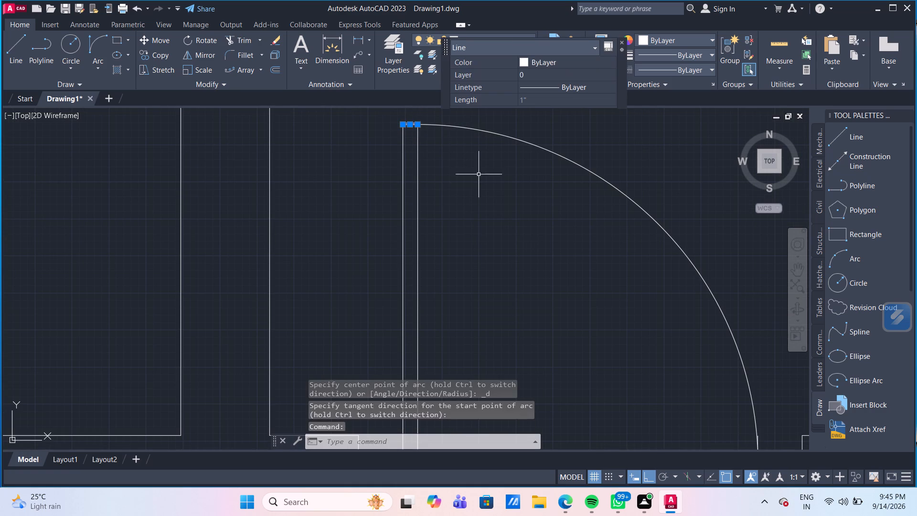
pyautogui.scroll(2, 464, 155)
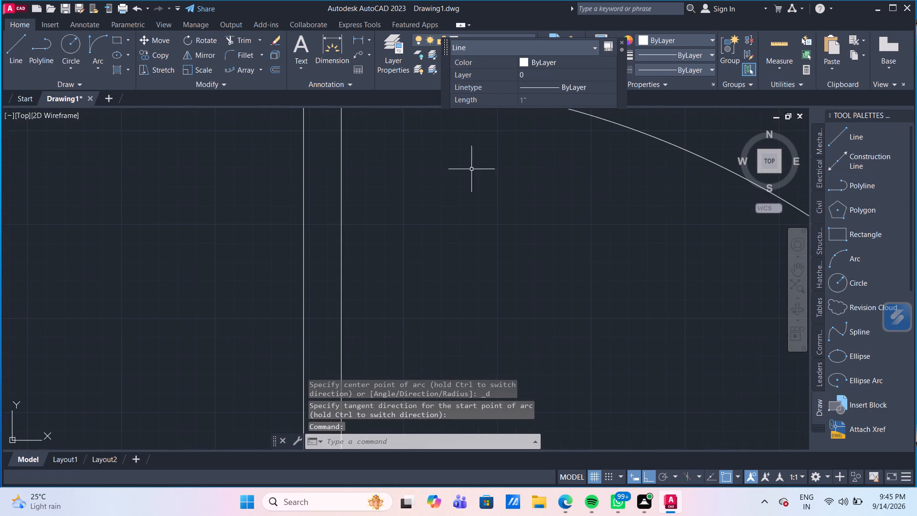
pyautogui.moveTo(482, 255); pyautogui.dragTo(507, 369, button='middle')
pyautogui.scroll(1, 381, 188)
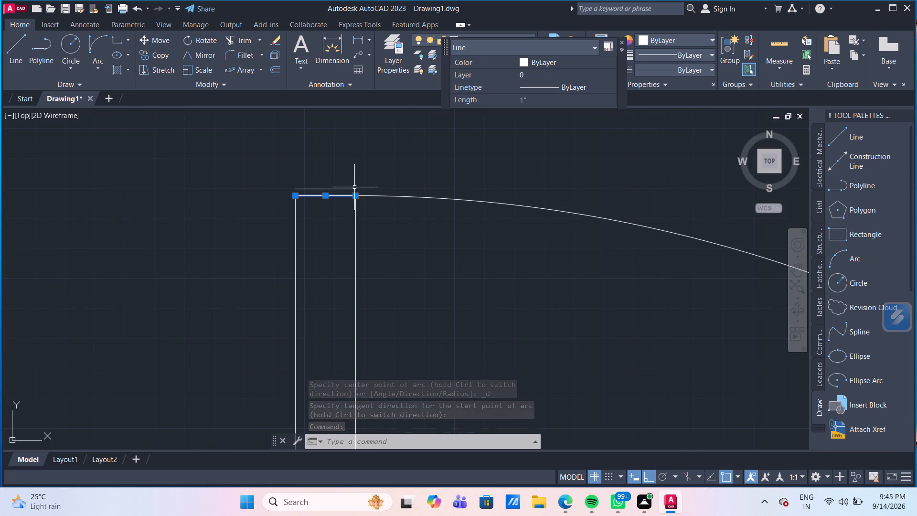
pyautogui.press('Escape')
pyautogui.click(353, 188)
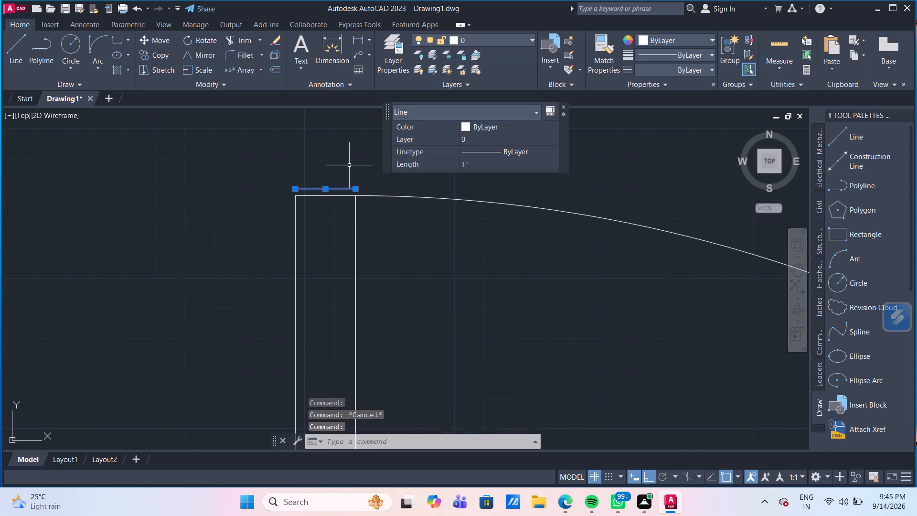
pyautogui.press('Delete')
# Erase the 3" vertical marker line at the lower end of the swing arc.
pyautogui.scroll(-3, 371, 181)
pyautogui.scroll(-2, 557, 320)
pyautogui.middleClick(557, 320)
pyautogui.moveTo(584, 365); pyautogui.dragTo(502, 235, button='middle')
pyautogui.scroll(3, 542, 279)
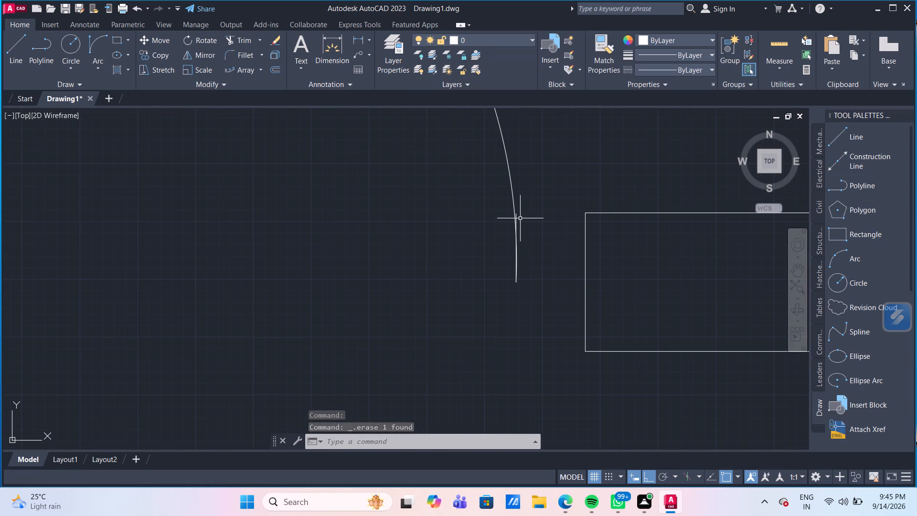
pyautogui.click(516, 213)
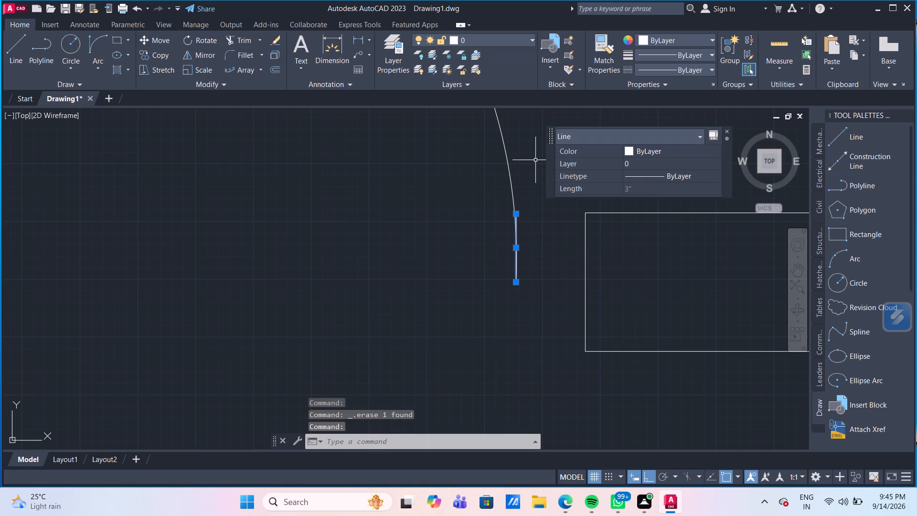
pyautogui.press('Delete')
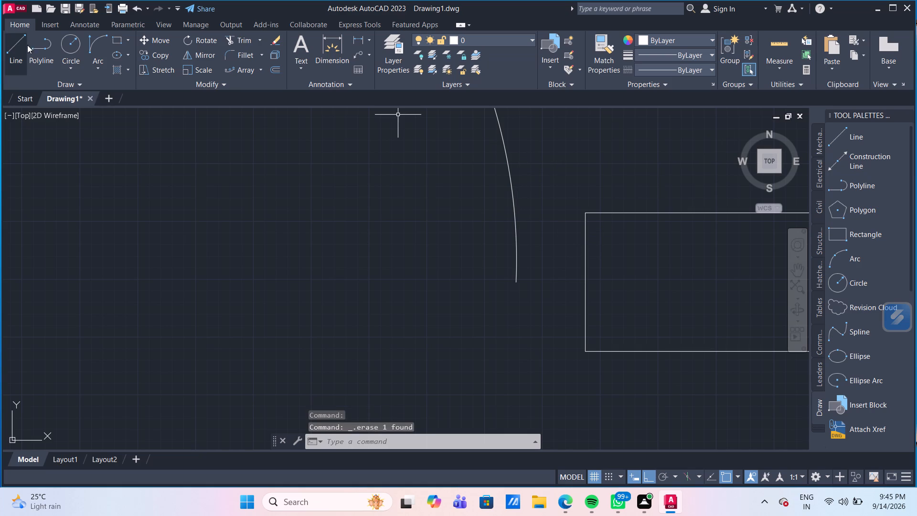
# Draw a 3" stub line from the swing arc's lower end to the east jamb's midpoint.
pyautogui.click(20, 46)
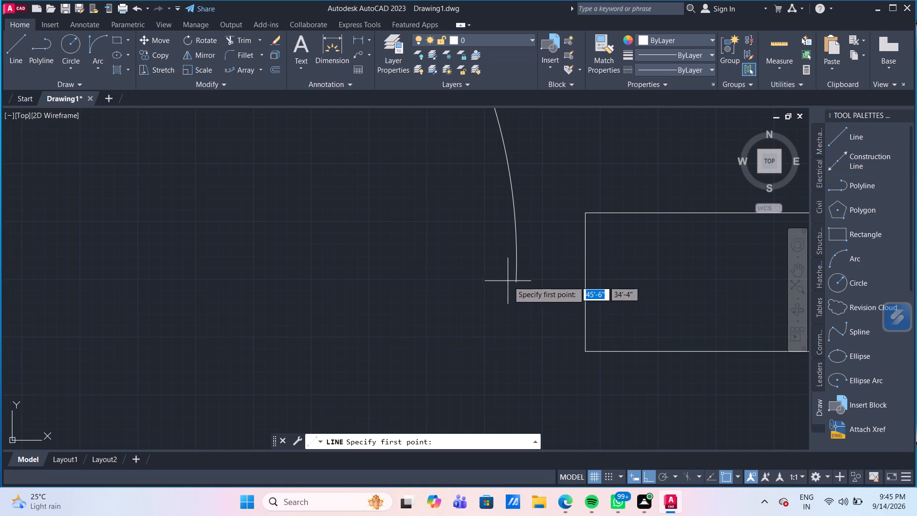
pyautogui.click(513, 281)
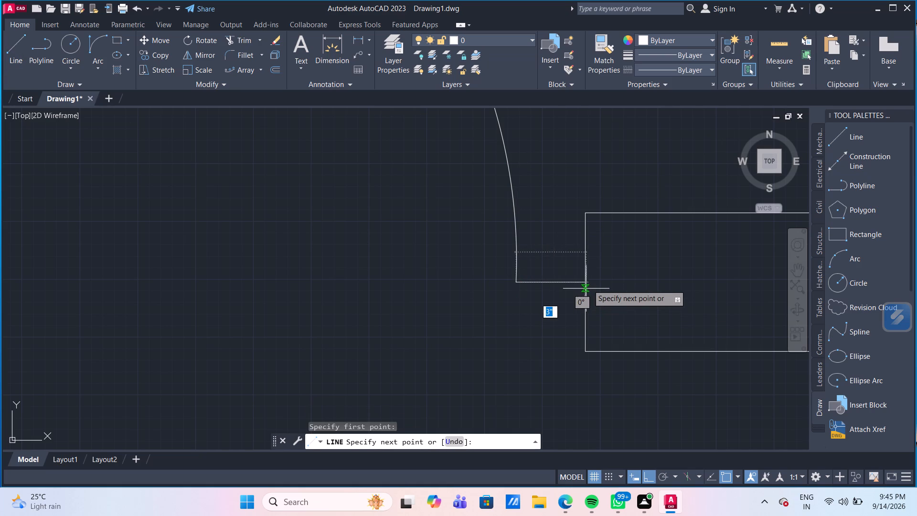
pyautogui.click(588, 285)
pyautogui.press('Escape')
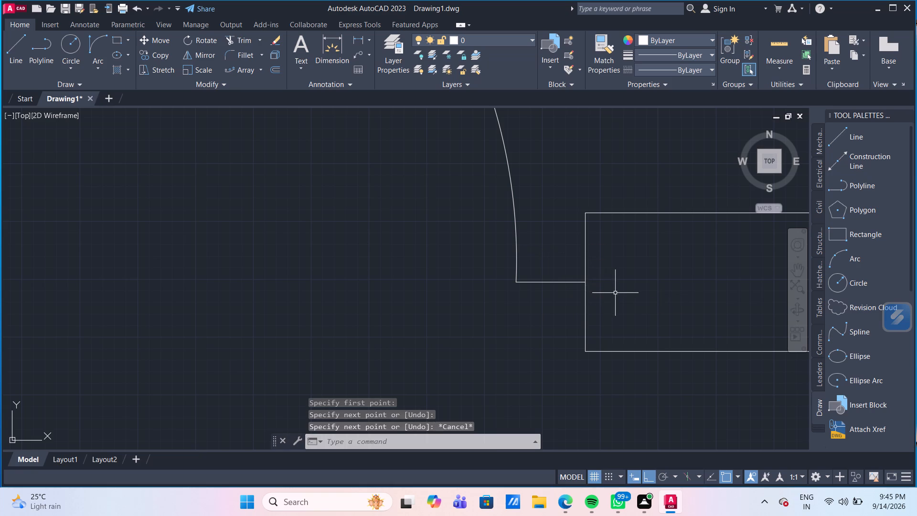
# Group the leaf, arc and stub lines of the small east room's south door.
pyautogui.scroll(-5, 615, 293)
pyautogui.scroll(1, 590, 315)
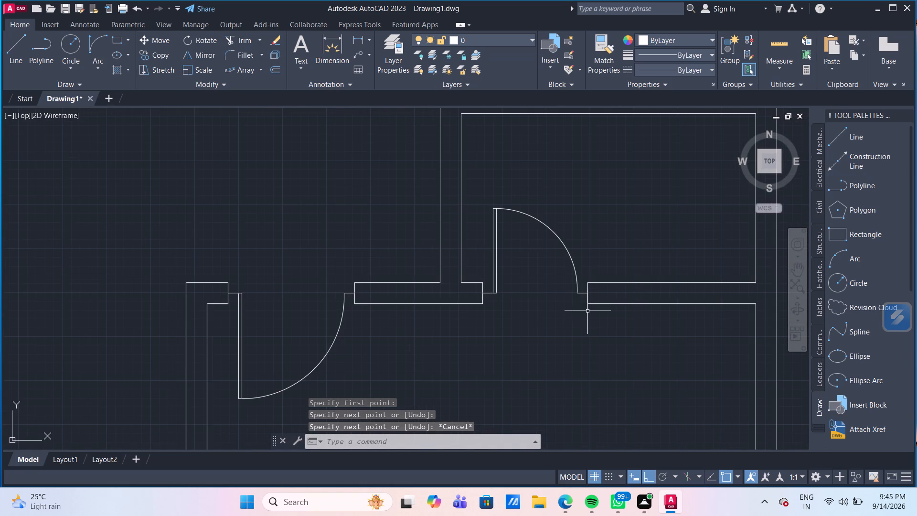
pyautogui.click(581, 303)
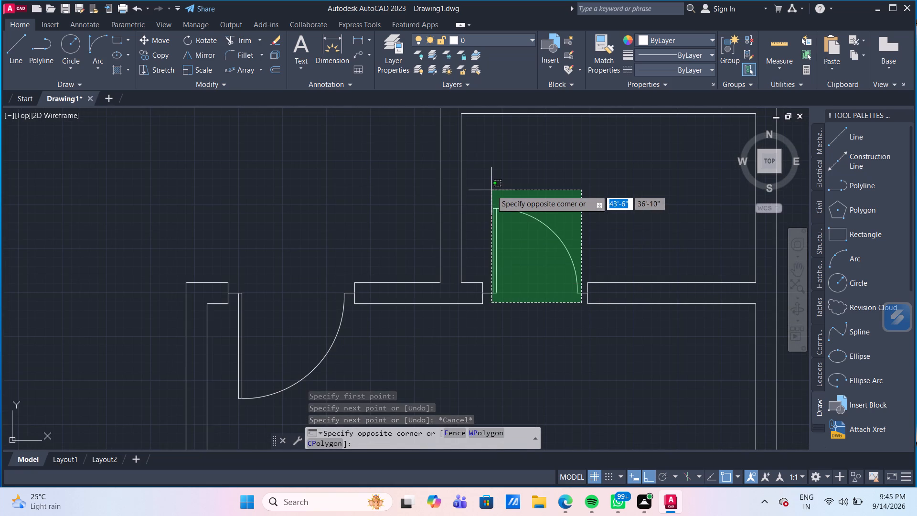
pyautogui.click(487, 191)
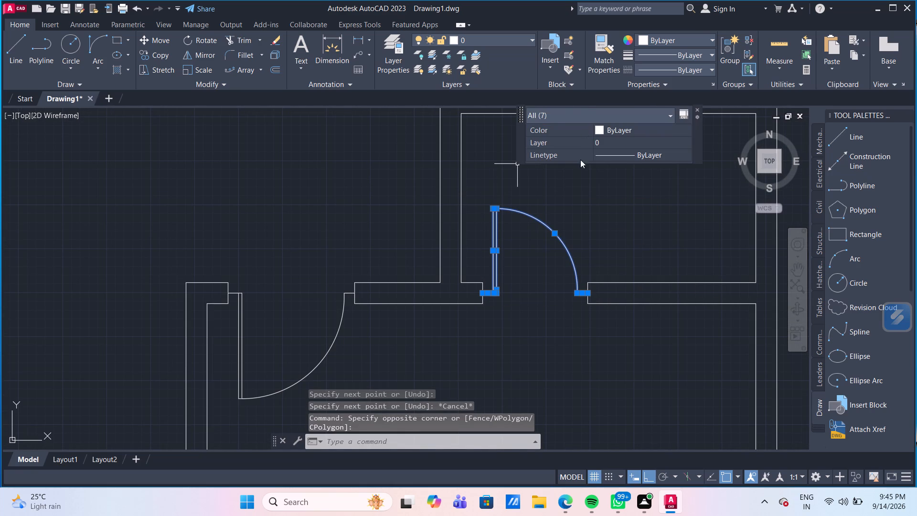
pyautogui.press('g')
pyautogui.press('Return')
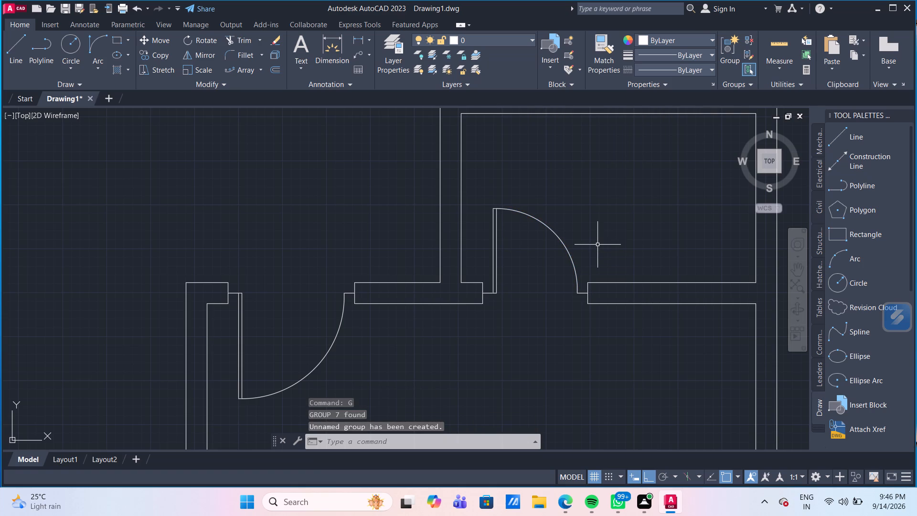
# Copy the new door group, with Ortho off, from its leaf's north end to empty space about 16'-9" west.
pyautogui.scroll(-2, 597, 245)
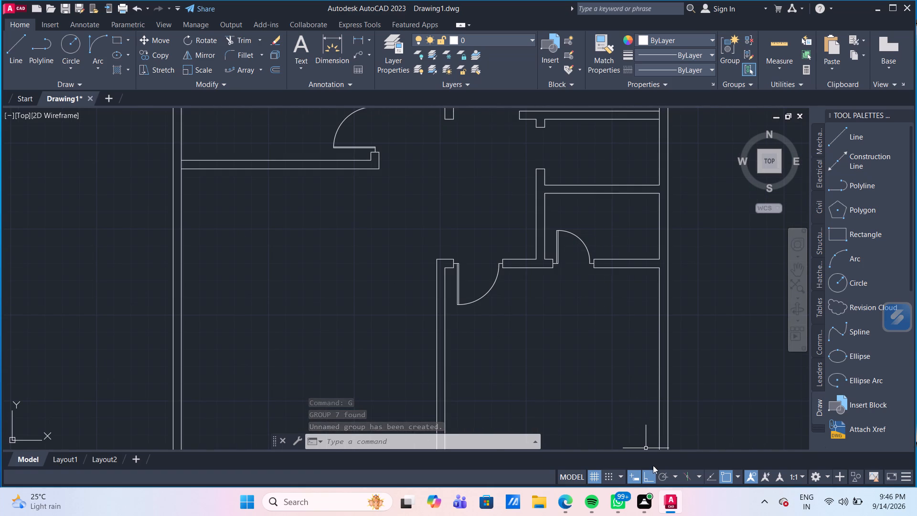
pyautogui.click(654, 480)
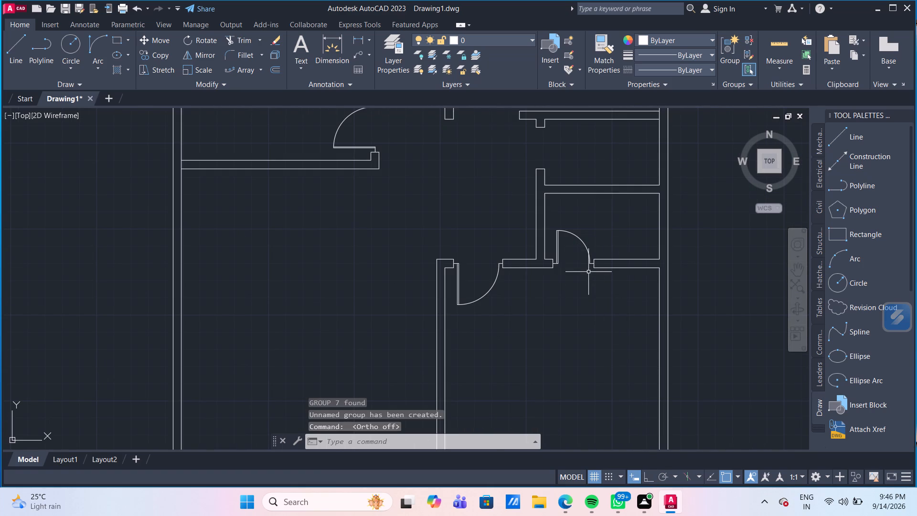
pyautogui.click(588, 255)
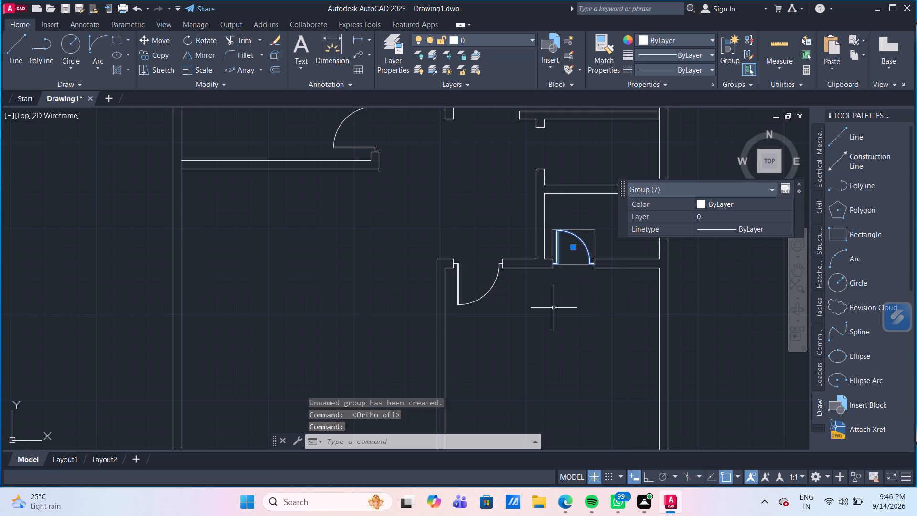
pyautogui.write('CO')
pyautogui.press('Return')
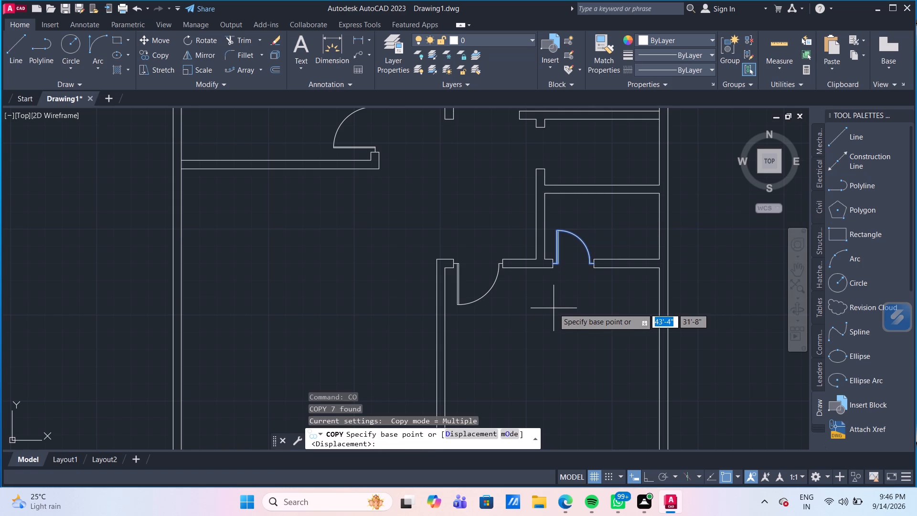
pyautogui.click(560, 235)
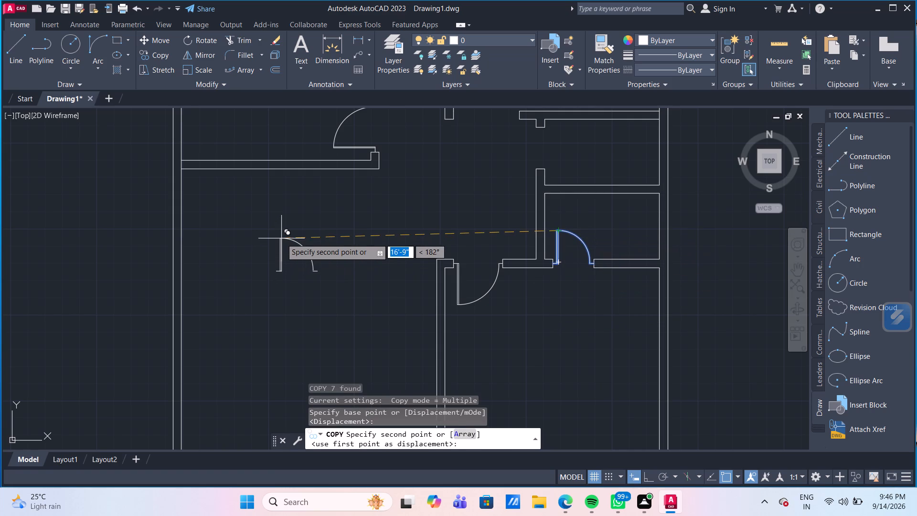
pyautogui.click(281, 237)
pyautogui.press('Escape')
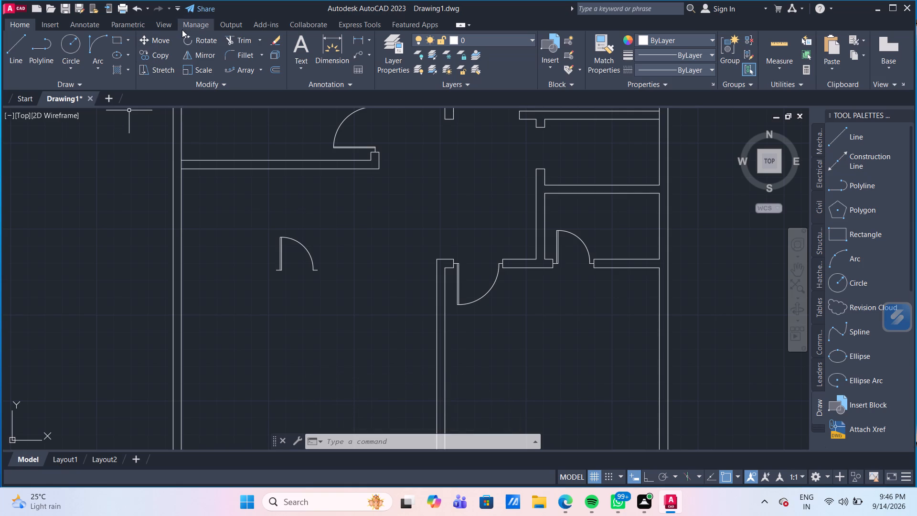
# Rotate the copied door group 270° about its arc-side stub, with Ortho on.
pyautogui.click(197, 39)
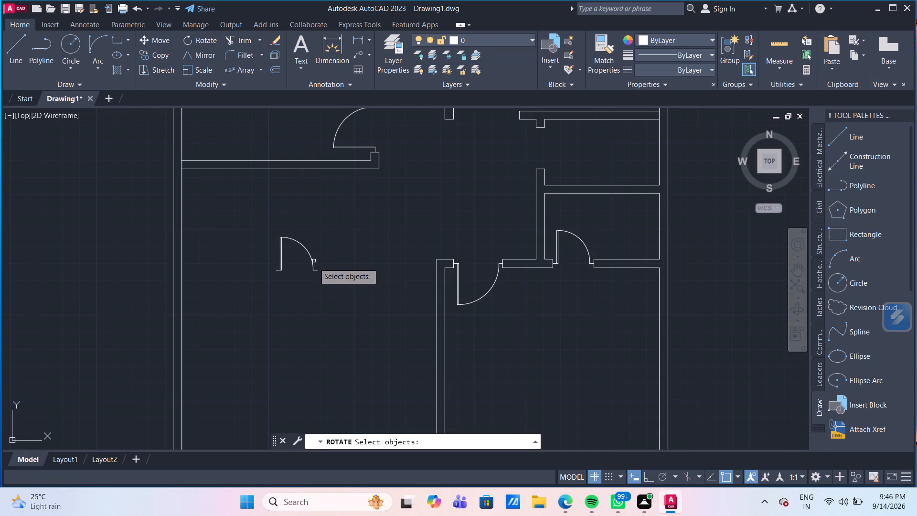
pyautogui.click(310, 260)
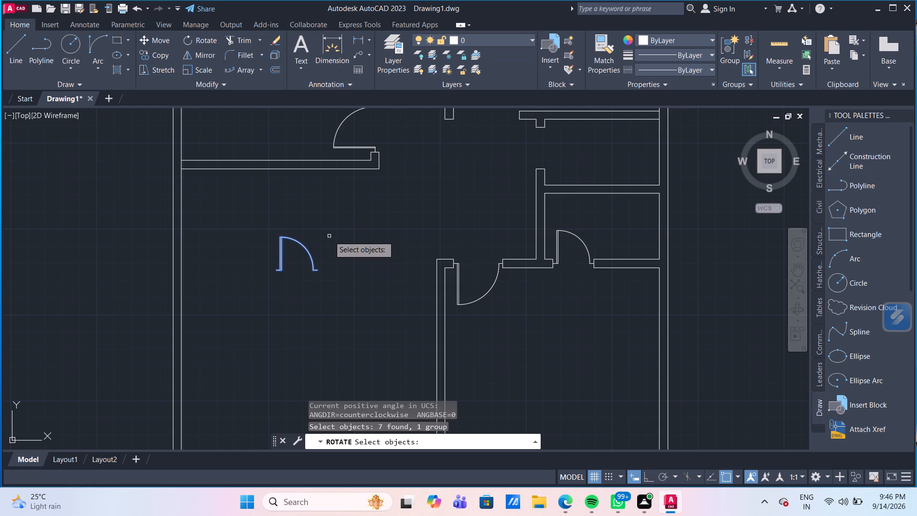
pyautogui.press('Return')
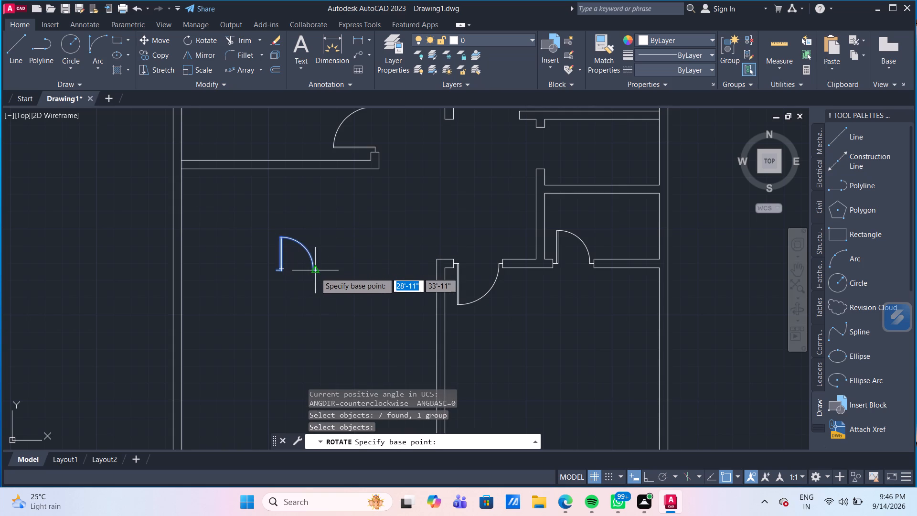
pyautogui.click(316, 272)
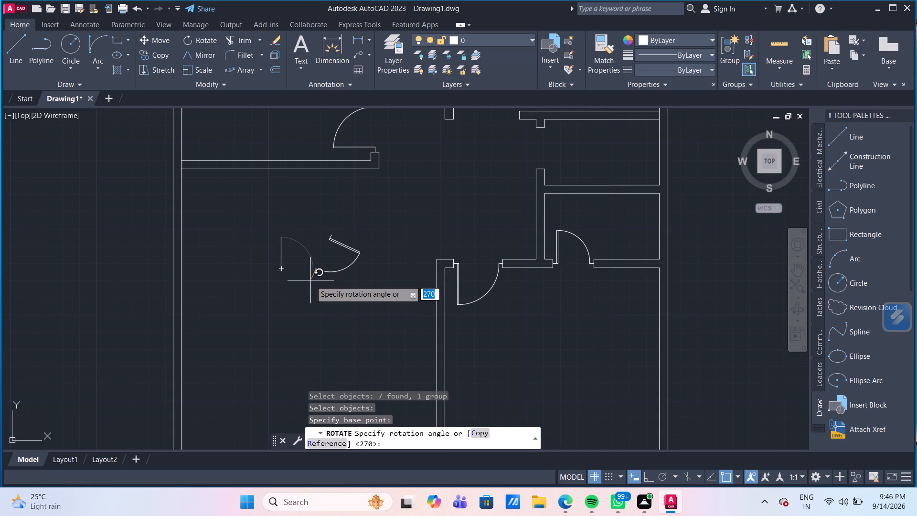
pyautogui.press('F8')
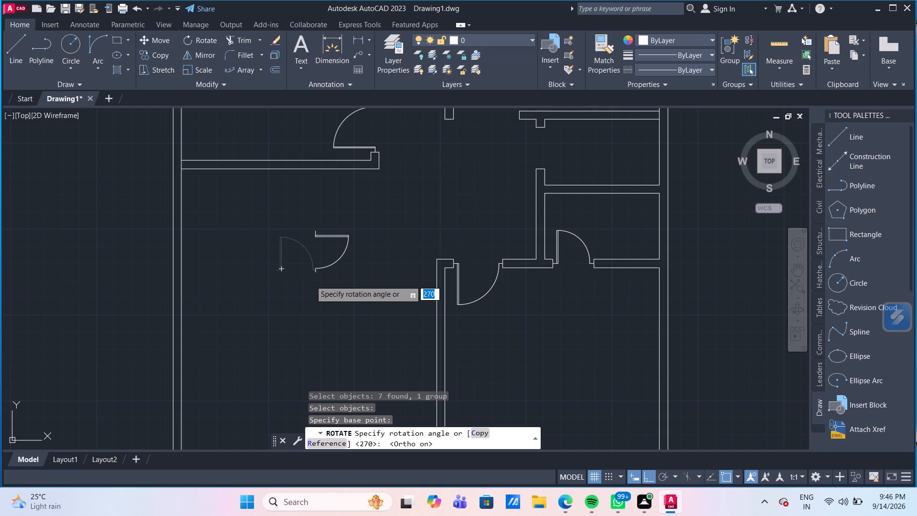
pyautogui.press('Return')
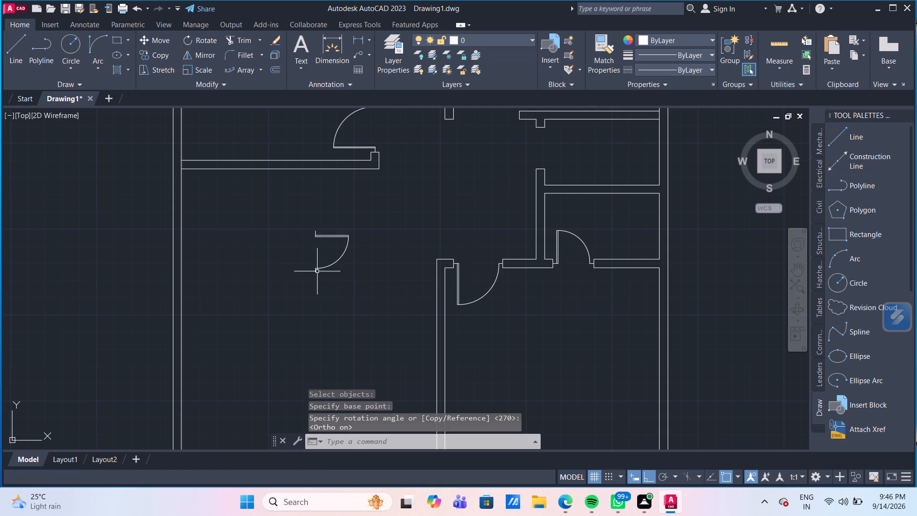
# Move the rotated door group from its north stub end to the north jamb's midpoint in the upper small east room's west opening.
pyautogui.moveTo(391, 276); pyautogui.dragTo(376, 301, button='middle')
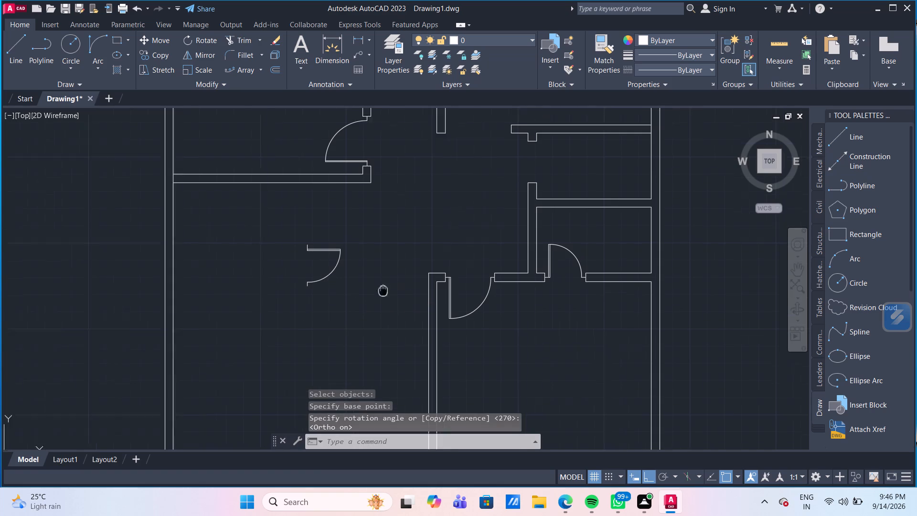
pyautogui.moveTo(376, 301); pyautogui.dragTo(372, 308, button='middle')
pyautogui.moveTo(345, 309); pyautogui.dragTo(333, 292)
pyautogui.click(318, 267)
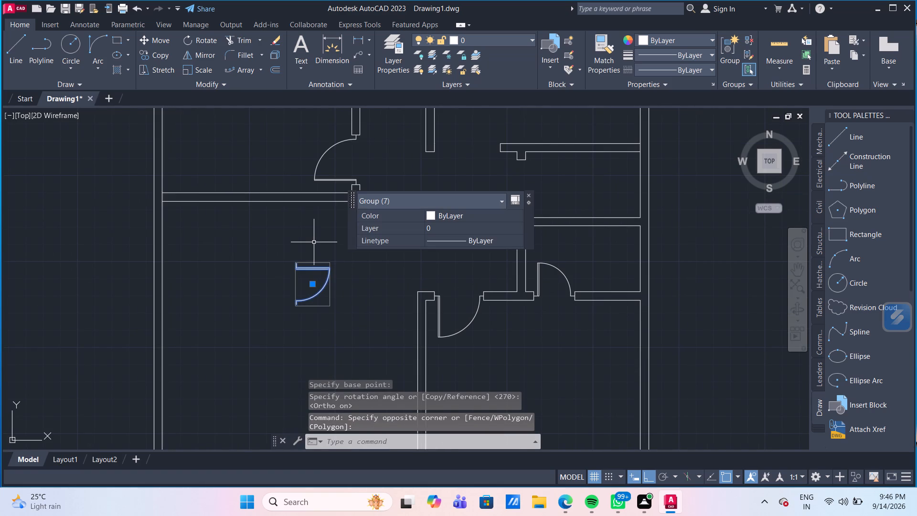
pyautogui.press('m')
pyautogui.press('Return')
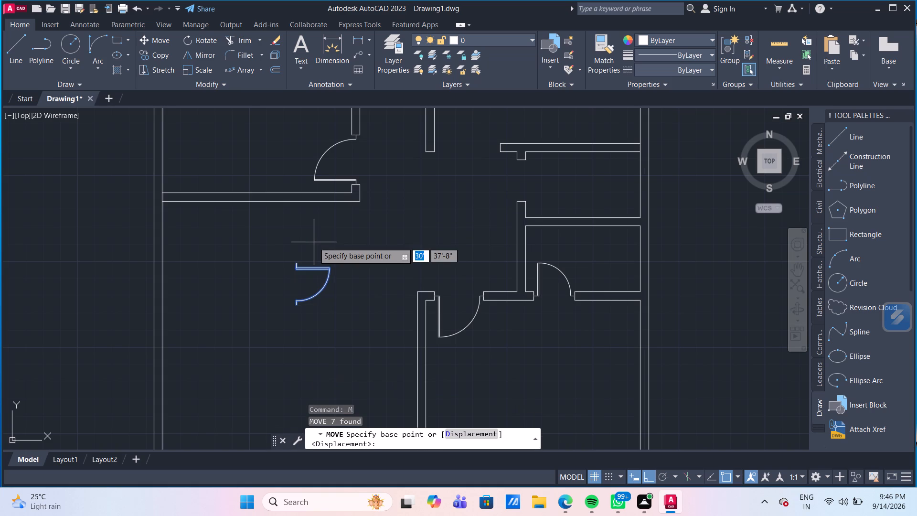
pyautogui.scroll(2, 290, 263)
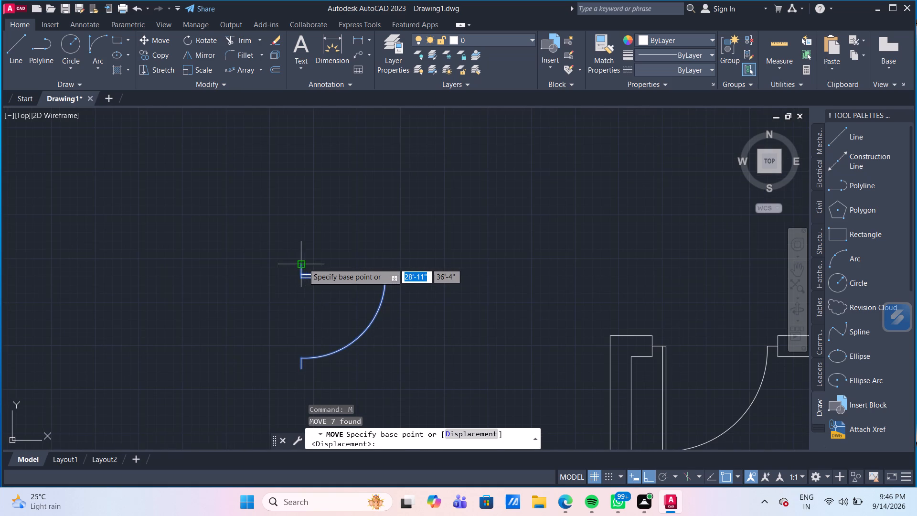
pyautogui.click(303, 263)
pyautogui.scroll(-3, 561, 193)
pyautogui.moveTo(566, 182); pyautogui.dragTo(467, 239, button='middle')
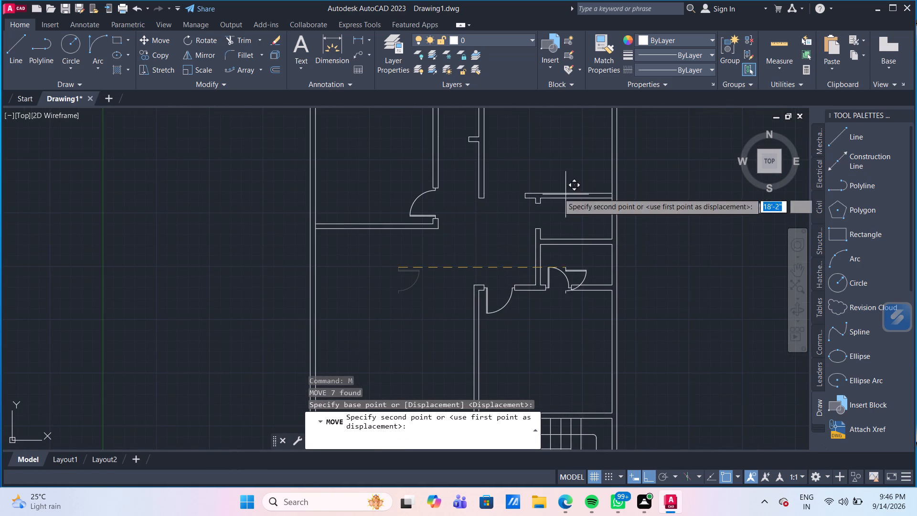
pyautogui.scroll(3, 523, 214)
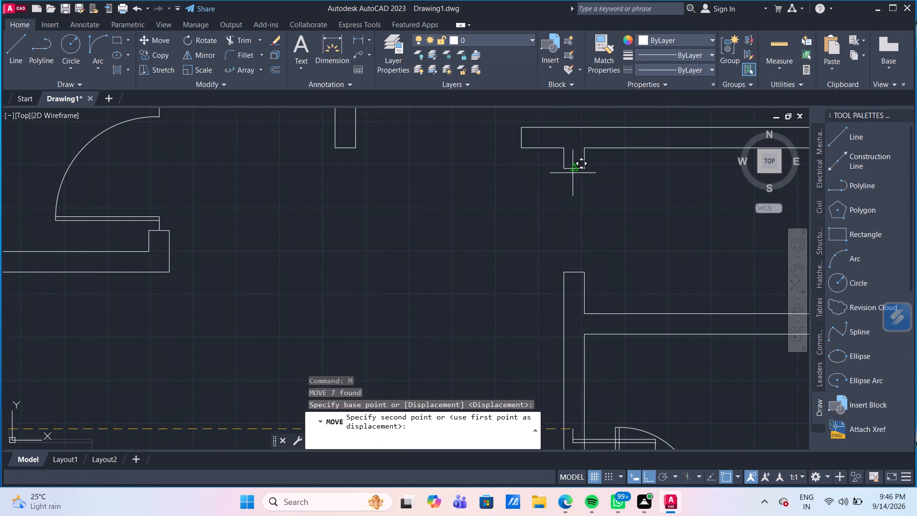
pyautogui.click(573, 168)
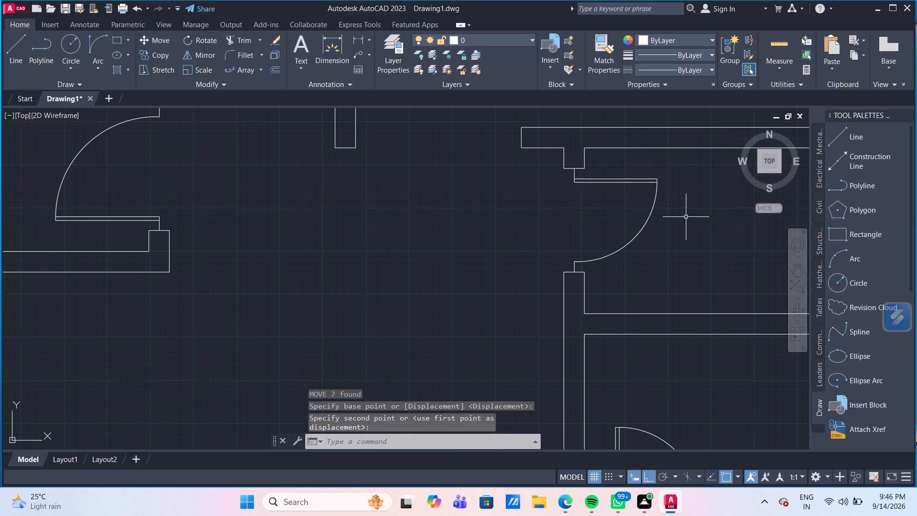
pyautogui.scroll(-2, 680, 228)
pyautogui.moveTo(685, 253); pyautogui.dragTo(585, 203, button='middle')
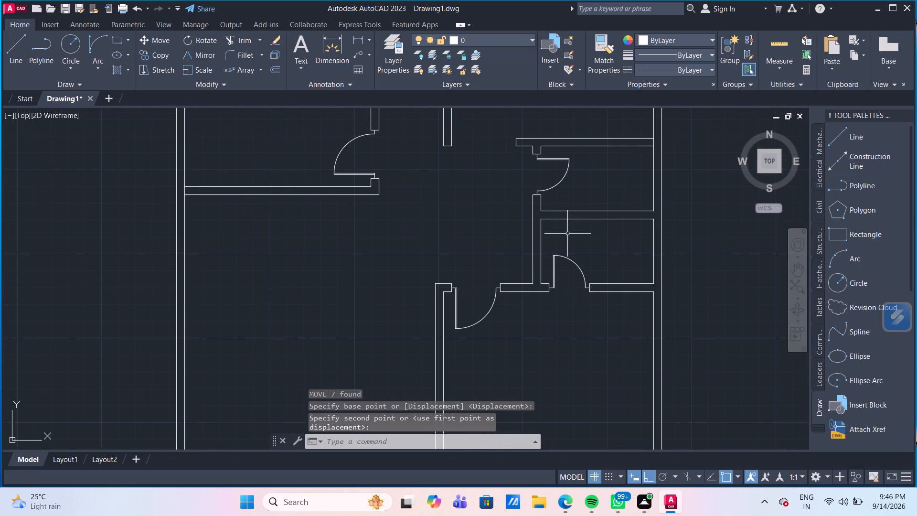
pyautogui.press('Escape')
pyautogui.scroll(-2, 554, 242)
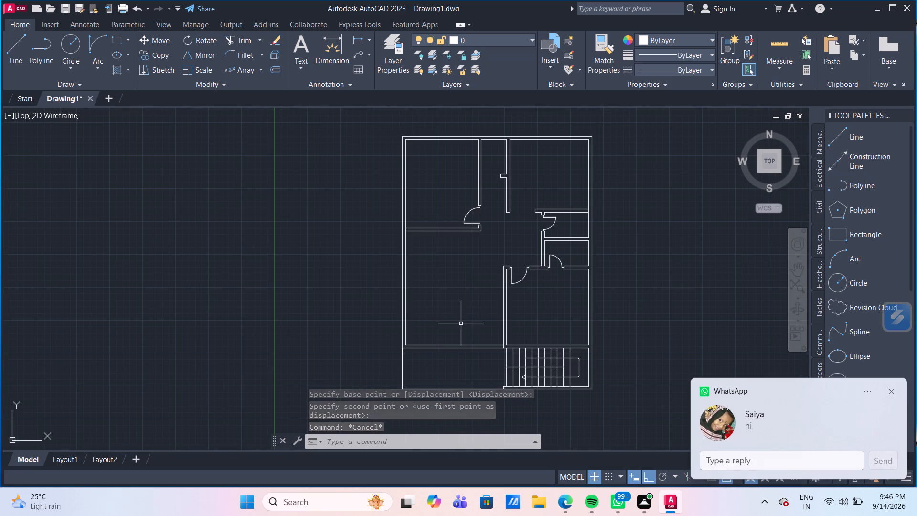
# Dismiss the chat notification covering the drawing.
pyautogui.click(892, 393)
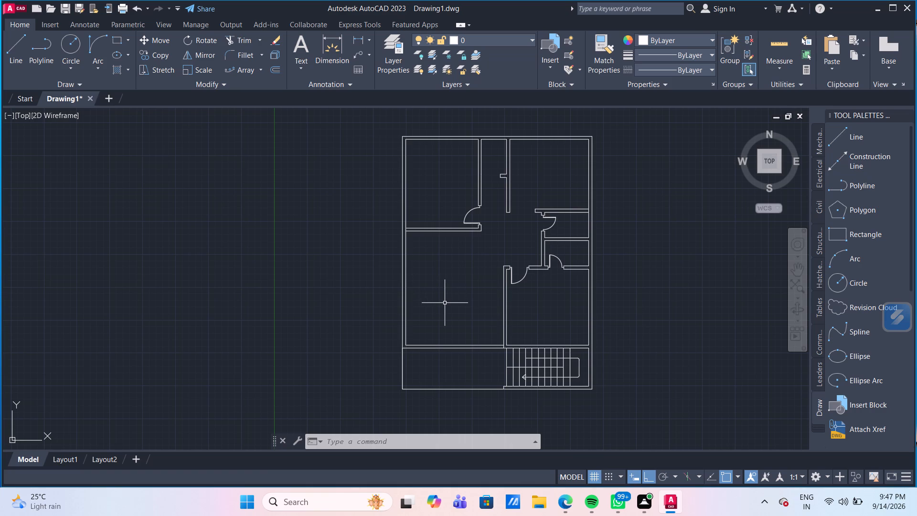
# Draw a 6" line across the large southwest room's south wall, at its corner with the central partition.
pyautogui.scroll(1, 455, 341)
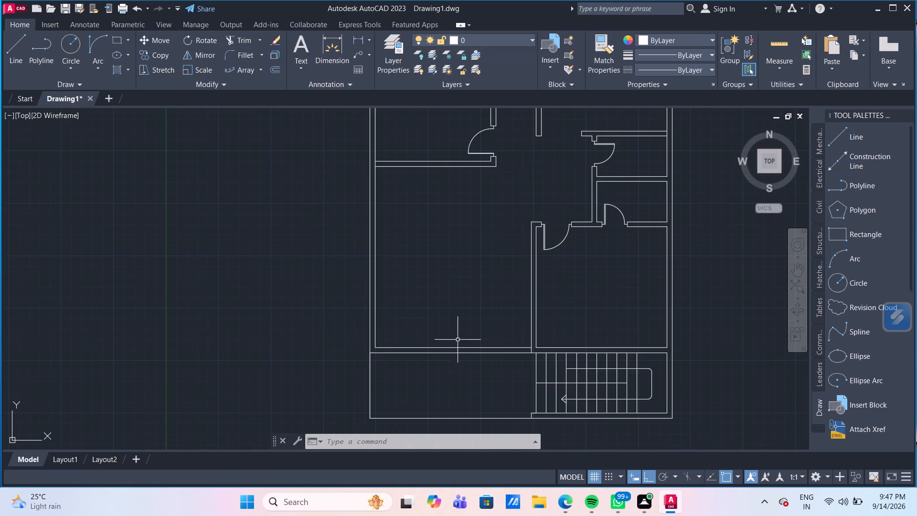
pyautogui.scroll(2, 497, 343)
pyautogui.moveTo(495, 325); pyautogui.dragTo(470, 263, button='middle')
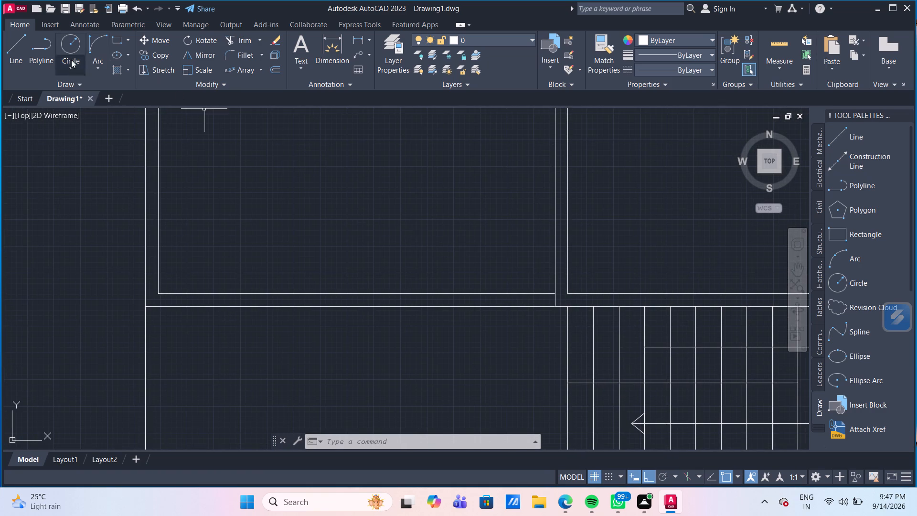
pyautogui.click(26, 52)
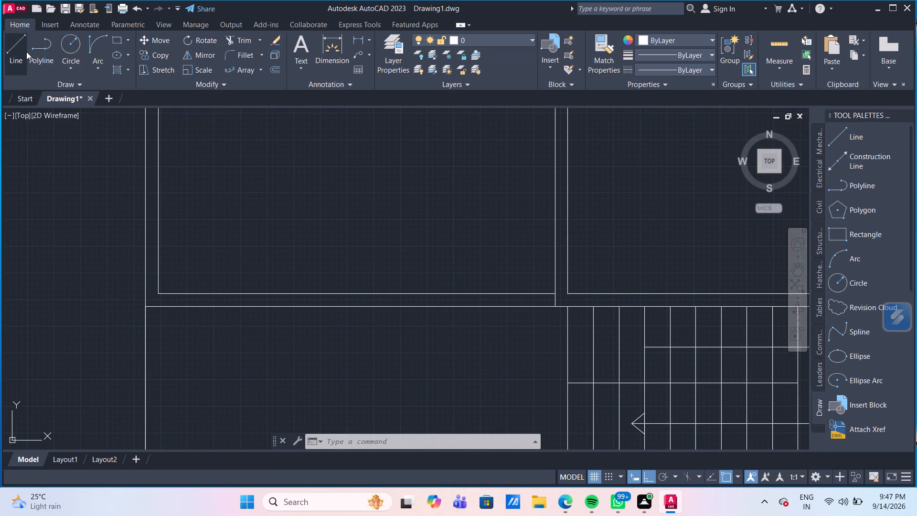
pyautogui.click(555, 294)
pyautogui.click(556, 305)
pyautogui.press('Return')
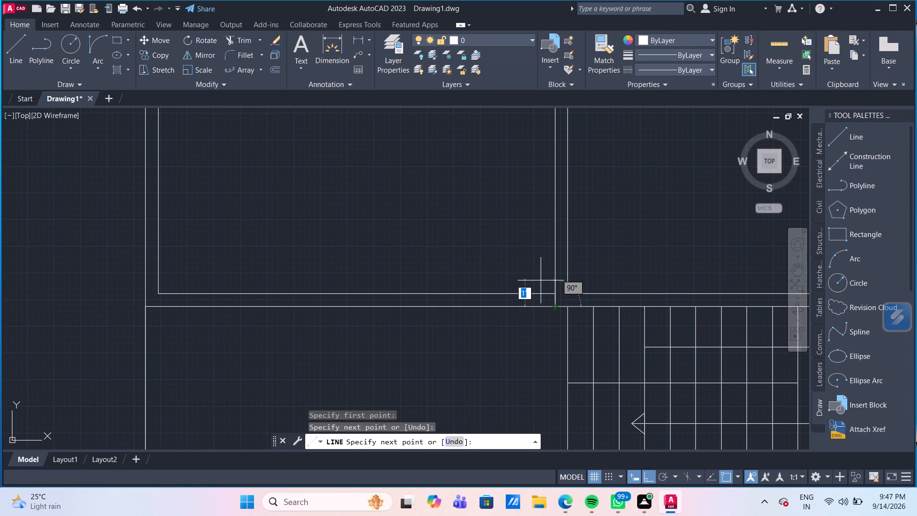
# Move the new 6" wall line 1' west along the south wall.
pyautogui.click(556, 301)
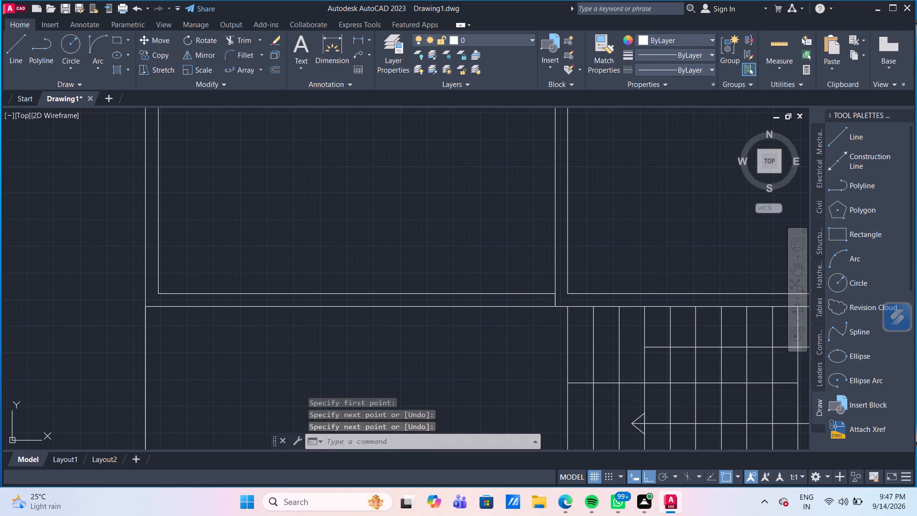
pyautogui.press('m')
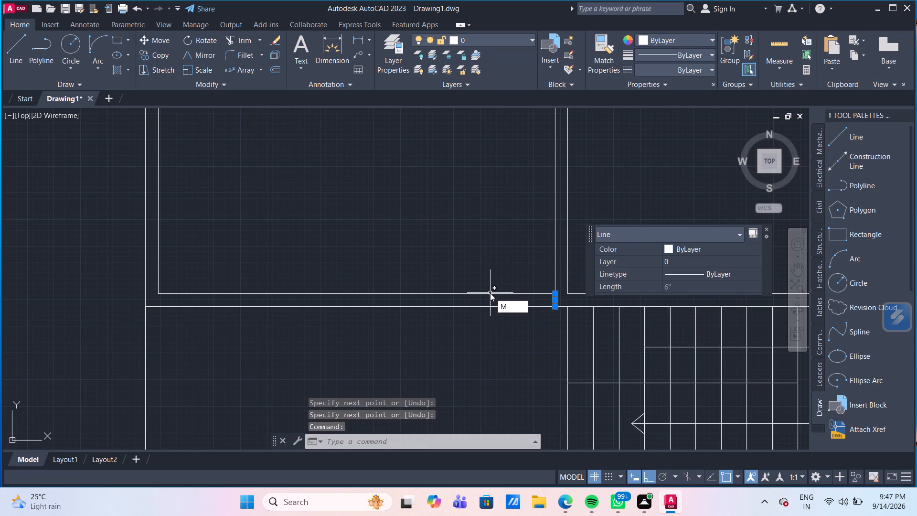
pyautogui.press('Return')
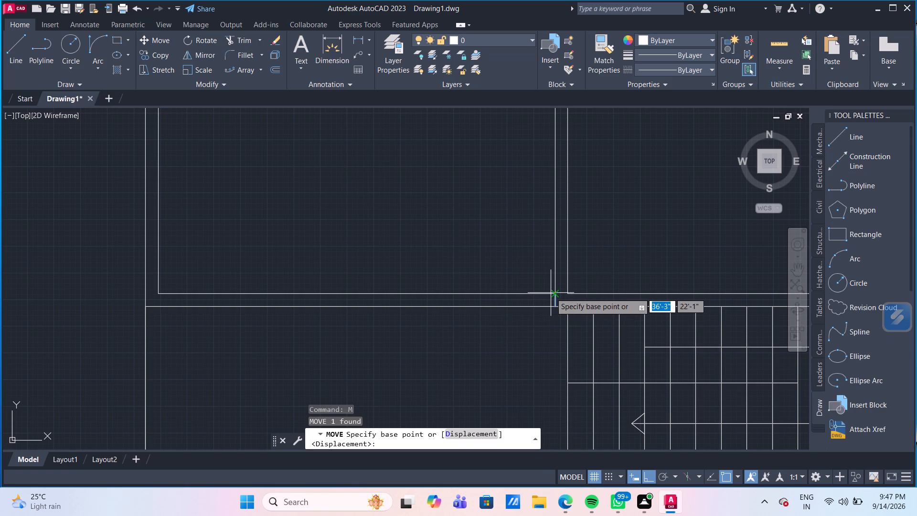
pyautogui.click(554, 293)
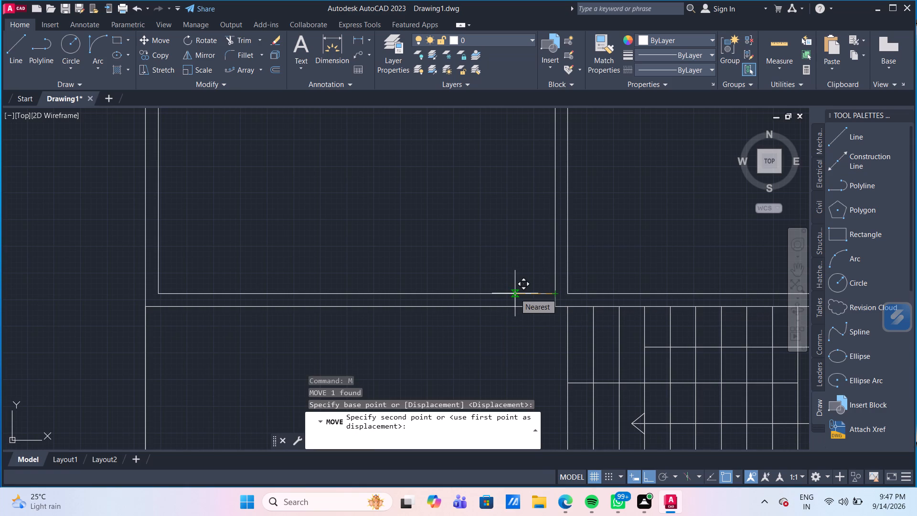
pyautogui.press('1')
pyautogui.press("'")
pyautogui.press('Return')
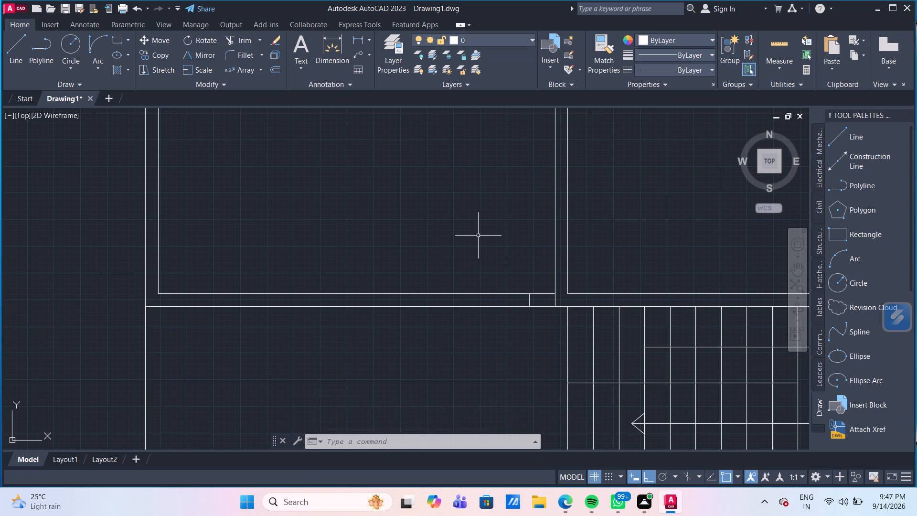
# Move the 6" line across the south wall another 6" west.
pyautogui.scroll(-3, 478, 236)
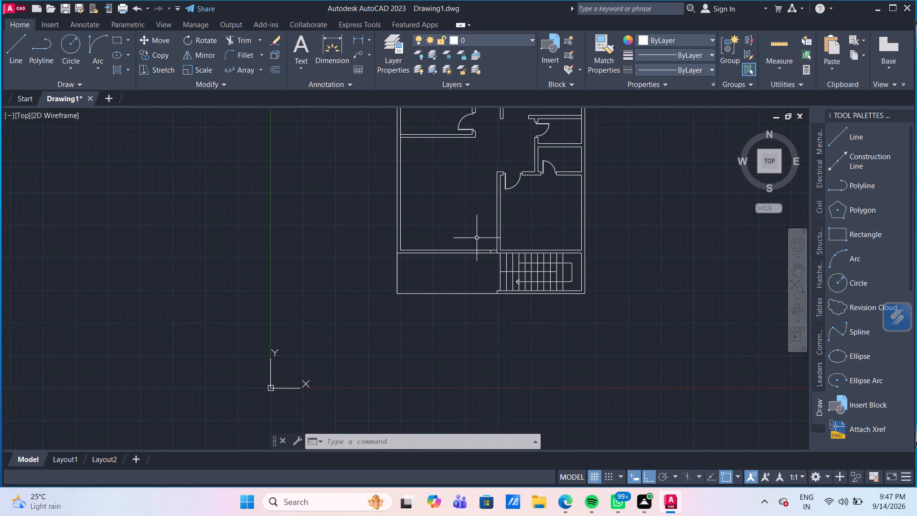
pyautogui.scroll(5, 492, 258)
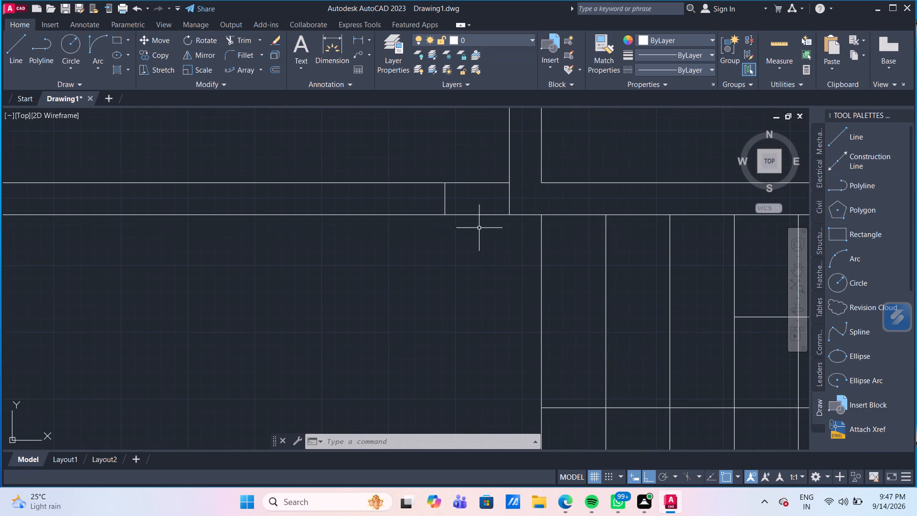
pyautogui.scroll(-1, 469, 212)
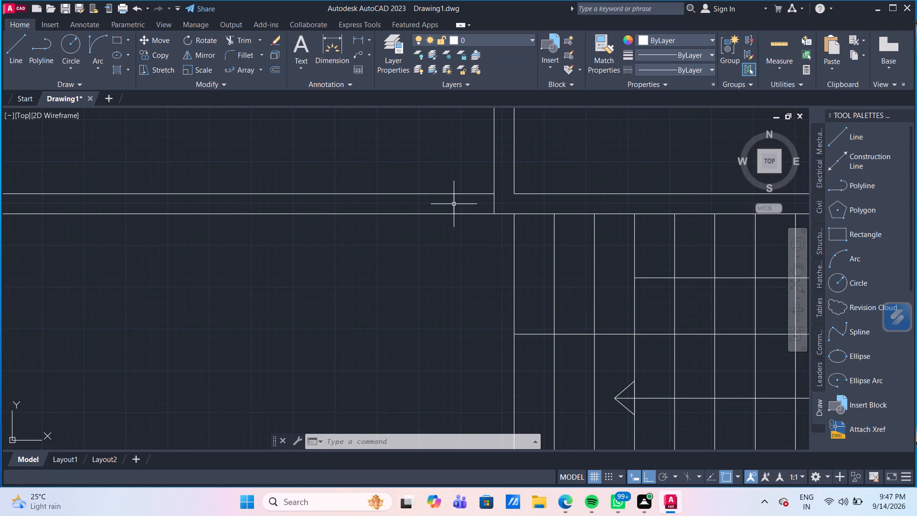
pyautogui.click(454, 204)
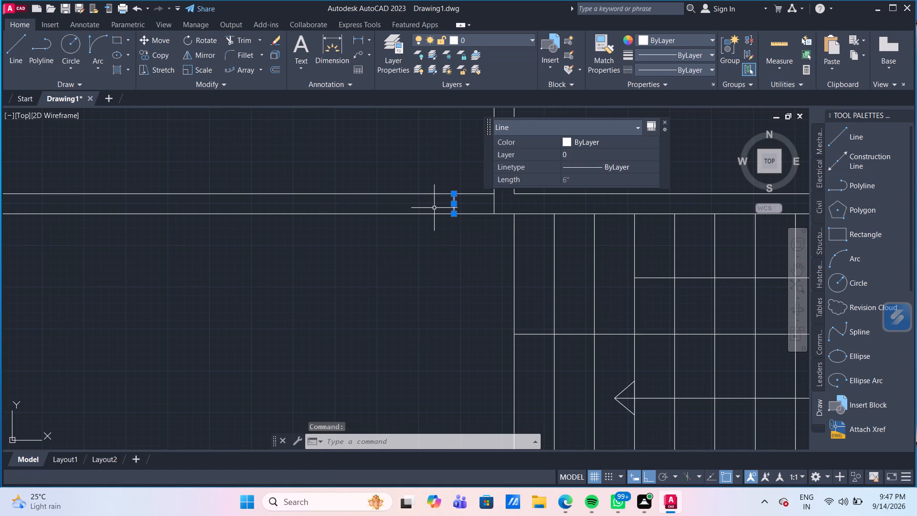
pyautogui.press('m')
pyautogui.press('Return')
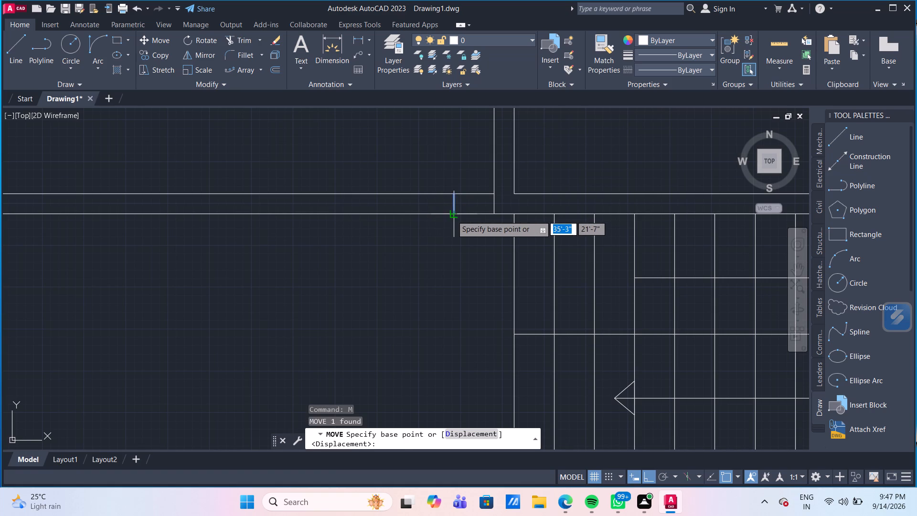
pyautogui.click(452, 215)
pyautogui.write('6"')
pyautogui.press('Return')
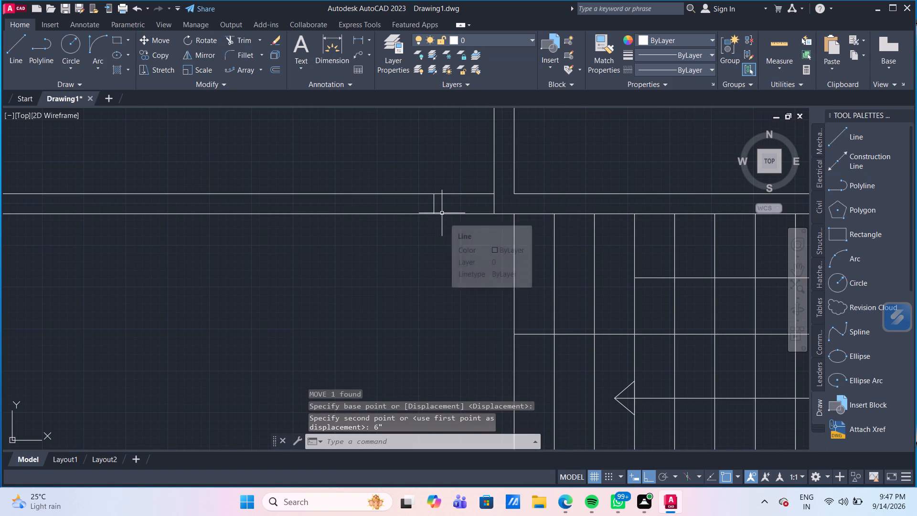
# Offset the 6" line across the south wall 4' west to mark the other side of the door opening.
pyautogui.scroll(-2, 442, 213)
pyautogui.scroll(1, 429, 233)
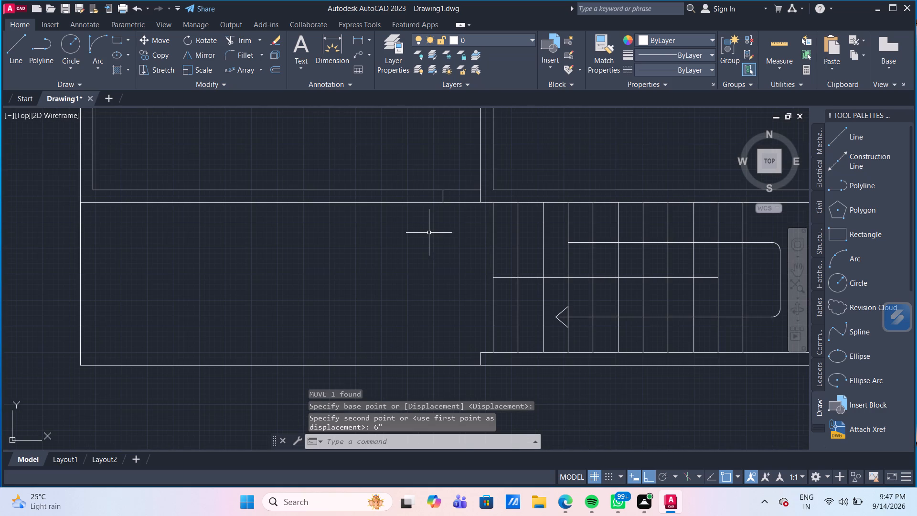
pyautogui.press('o')
pyautogui.press('Return')
pyautogui.press('Return')
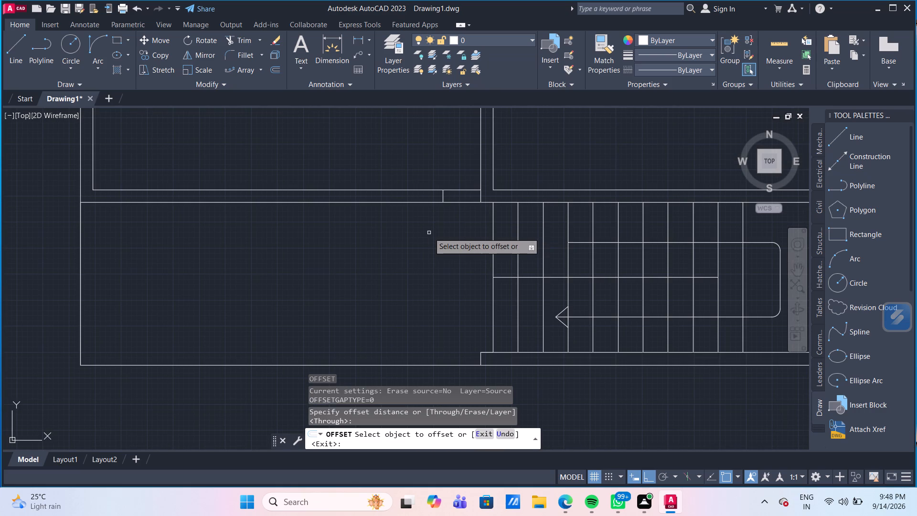
pyautogui.click(443, 199)
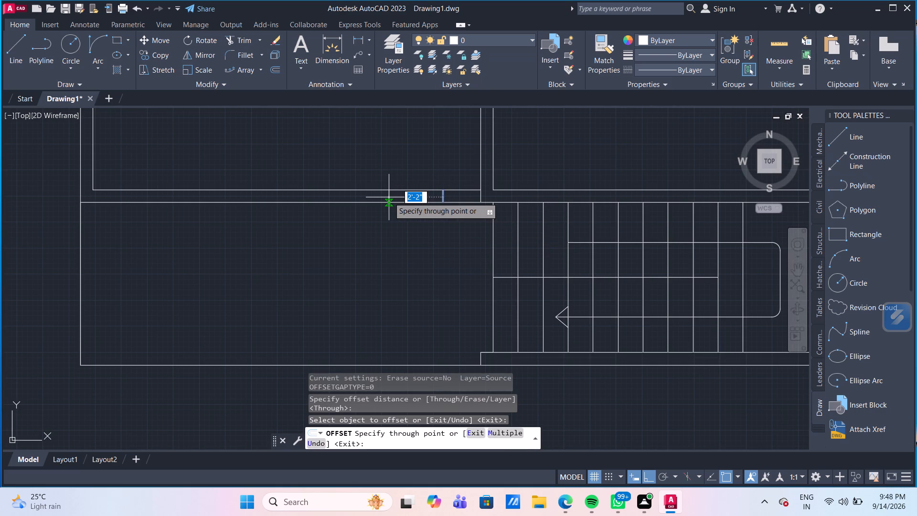
pyautogui.write("4'")
pyautogui.press('Return')
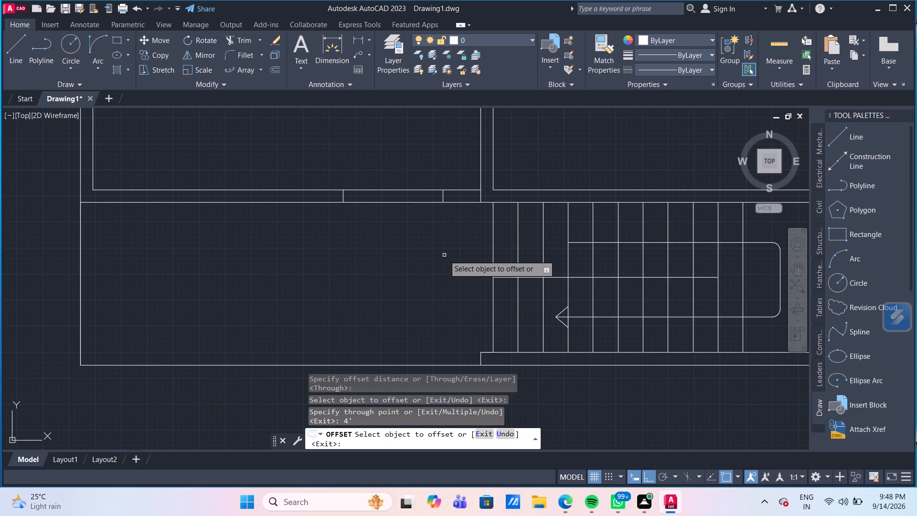
# Trim the south wall lines between the two jamb marks to open the 4' doorway in the large southwest room.
pyautogui.scroll(-2, 444, 255)
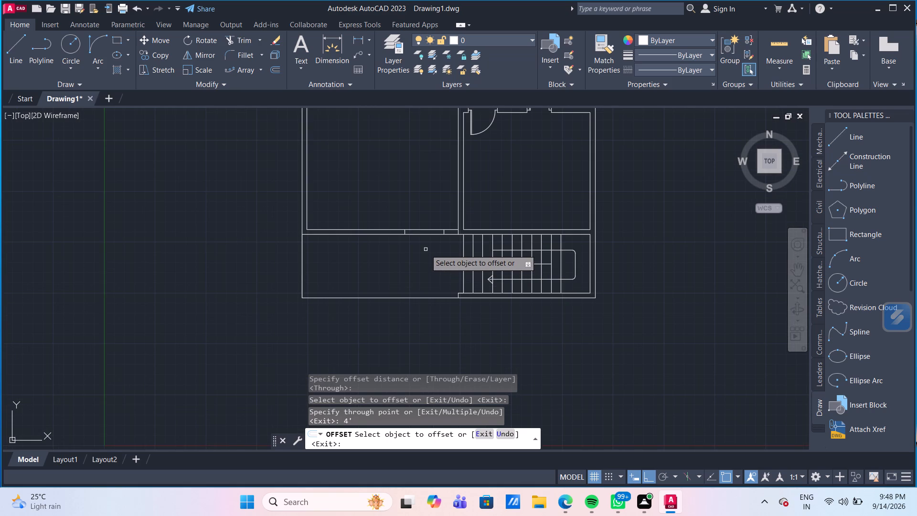
pyautogui.scroll(-2, 414, 204)
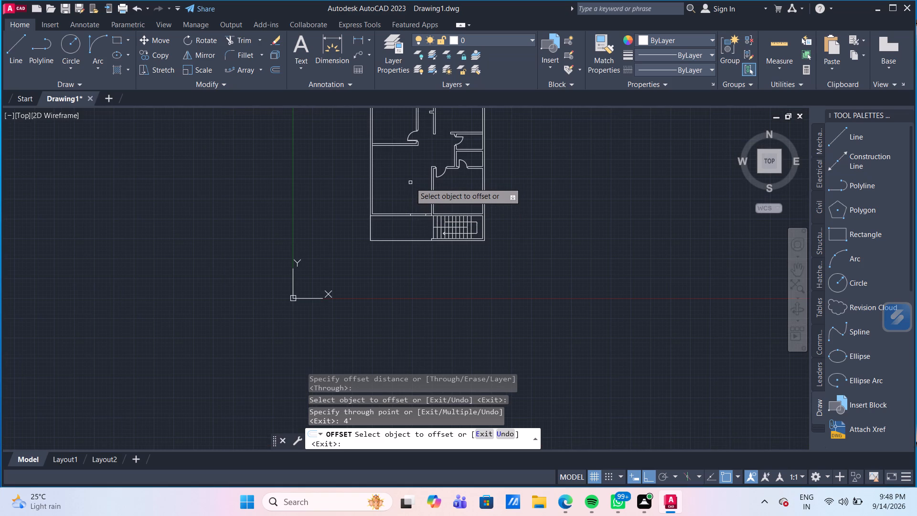
pyautogui.press('Escape')
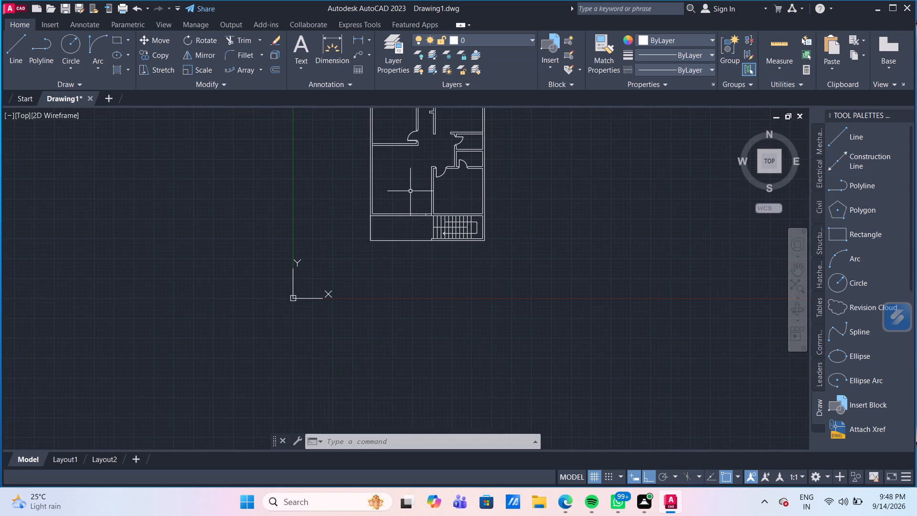
pyautogui.scroll(3, 417, 218)
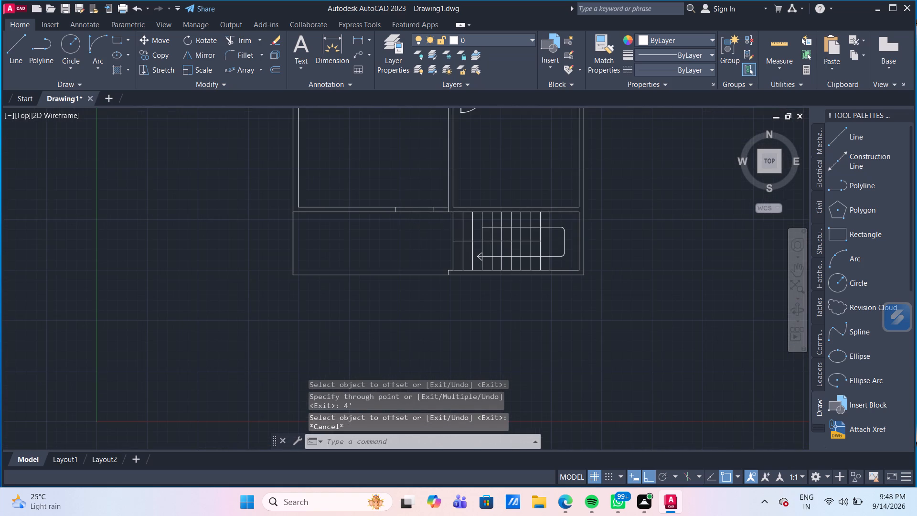
pyautogui.write('TR')
pyautogui.press('Return')
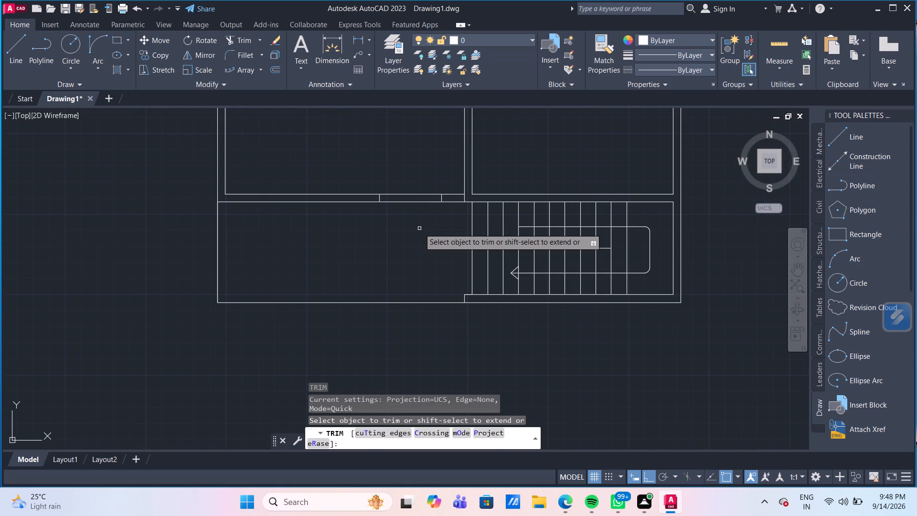
pyautogui.click(419, 228)
pyautogui.click(405, 156)
pyautogui.scroll(-2, 405, 156)
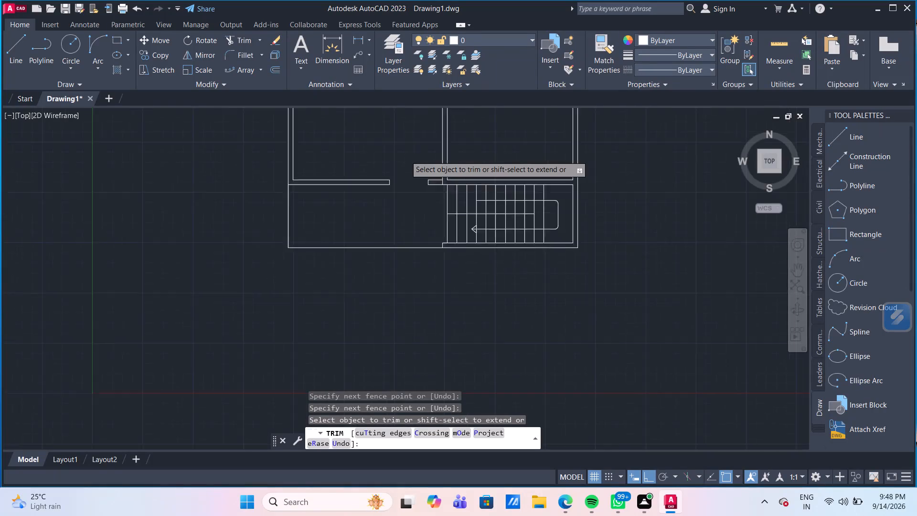
# Trim the short line crossing the south wall where the central partition's west face meets it.
pyautogui.scroll(3, 421, 162)
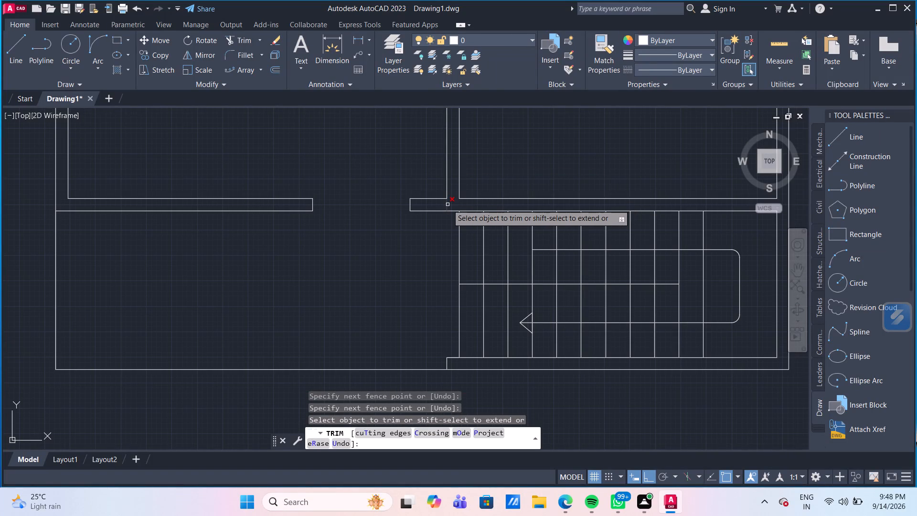
pyautogui.click(448, 204)
pyautogui.scroll(-2, 534, 161)
pyautogui.moveTo(536, 156); pyautogui.dragTo(480, 255, button='middle')
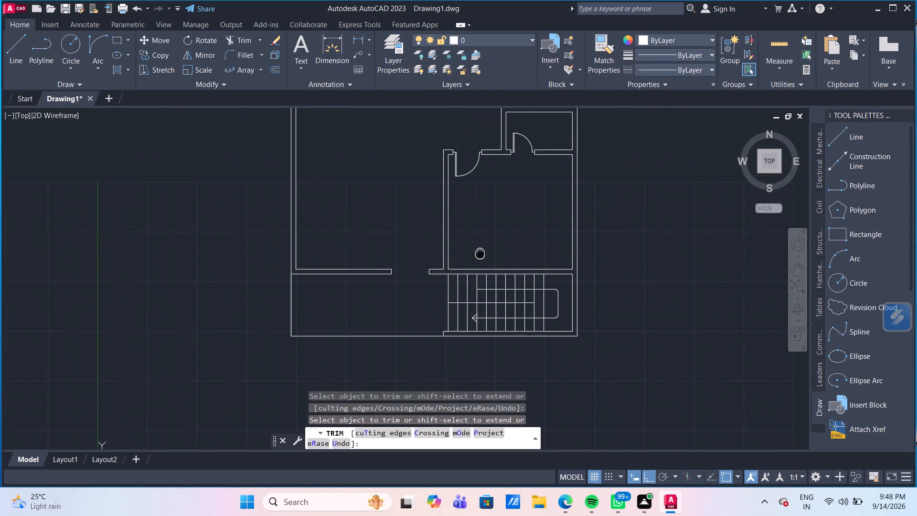
pyautogui.moveTo(480, 255); pyautogui.dragTo(484, 264, button='middle')
pyautogui.scroll(-1, 482, 258)
pyautogui.scroll(2, 410, 226)
pyautogui.moveTo(414, 227); pyautogui.dragTo(402, 197, button='middle')
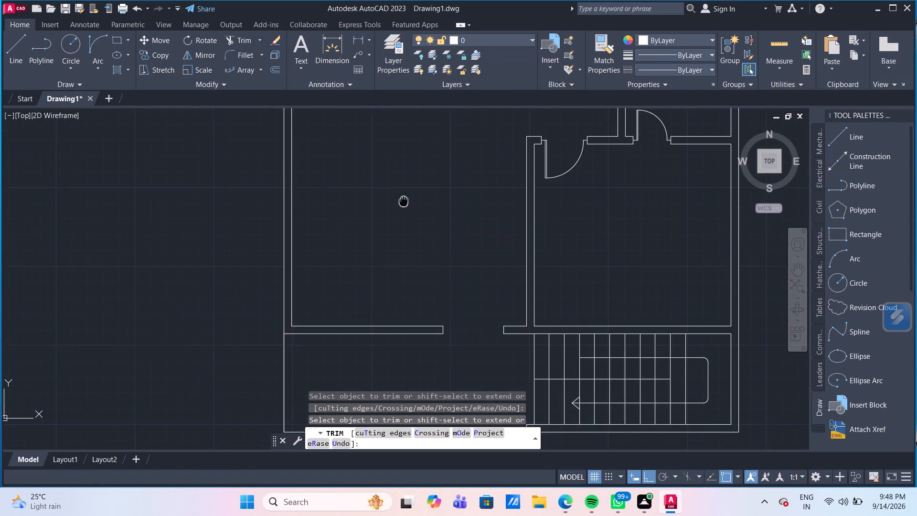
pyautogui.moveTo(402, 197); pyautogui.dragTo(393, 193, button='middle')
pyautogui.moveTo(393, 193); pyautogui.dragTo(382, 150, button='middle')
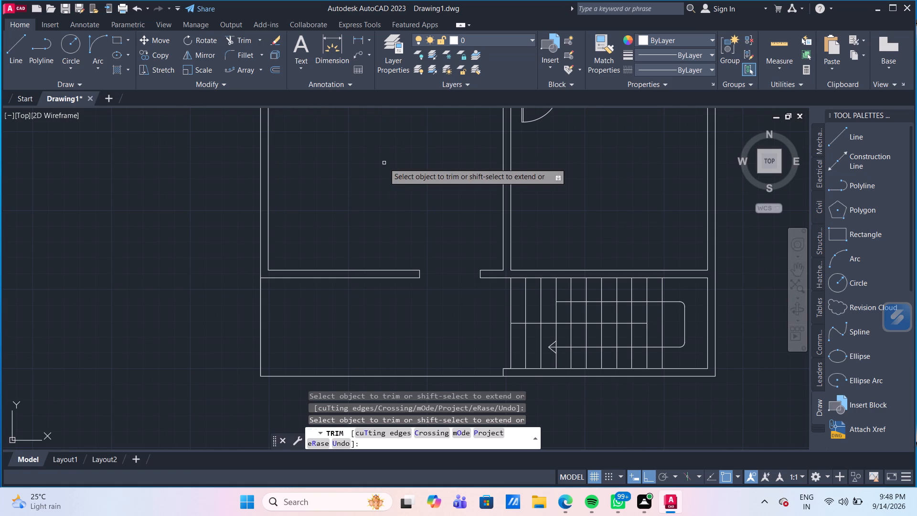
pyautogui.press('Escape')
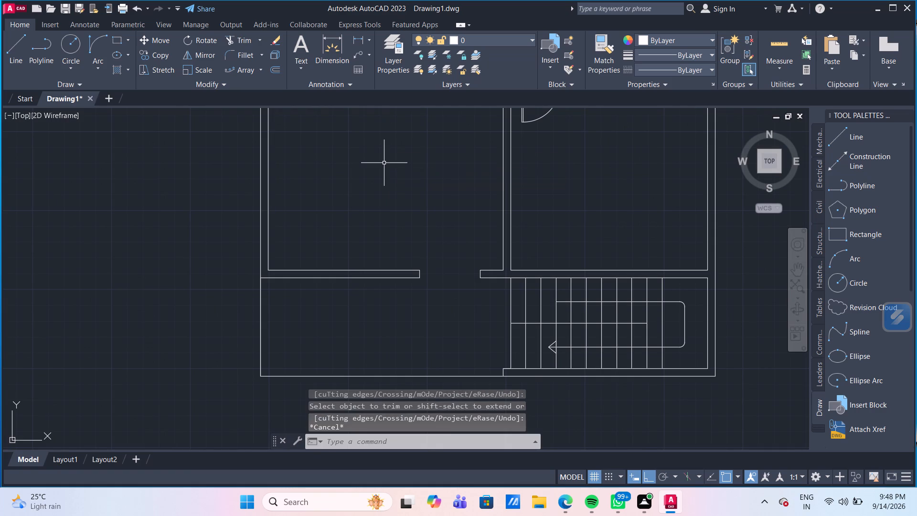
# Draw a 3" line east from the midpoint of the south doorway's west jamb, continuing about 7" north.
pyautogui.click(16, 47)
pyautogui.scroll(2, 445, 274)
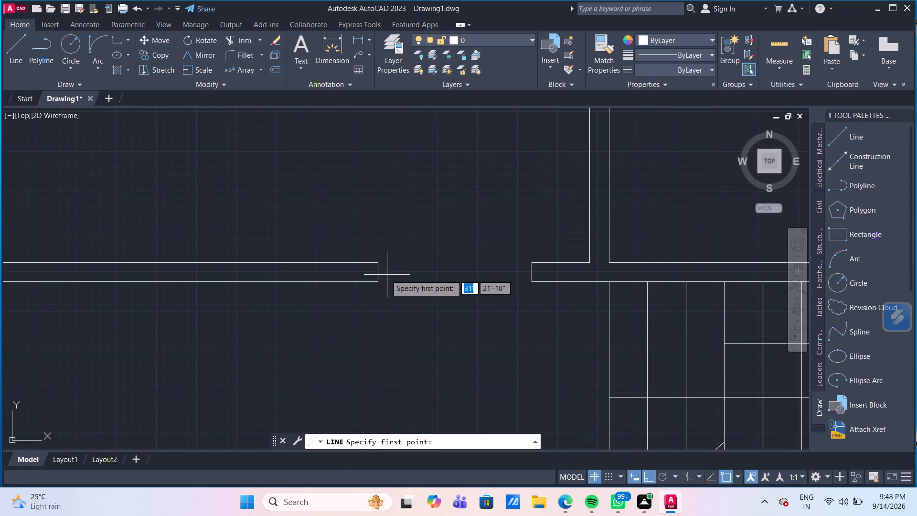
pyautogui.click(377, 273)
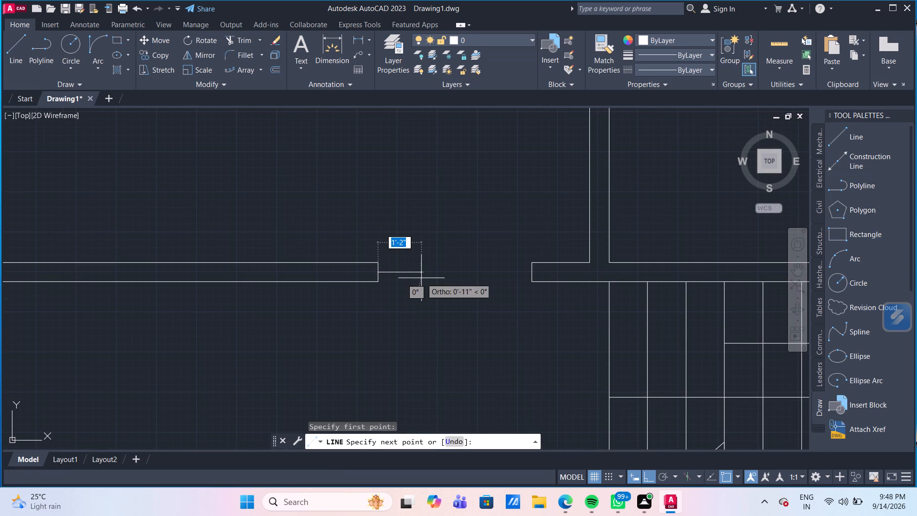
pyautogui.write('3"')
pyautogui.press('Return')
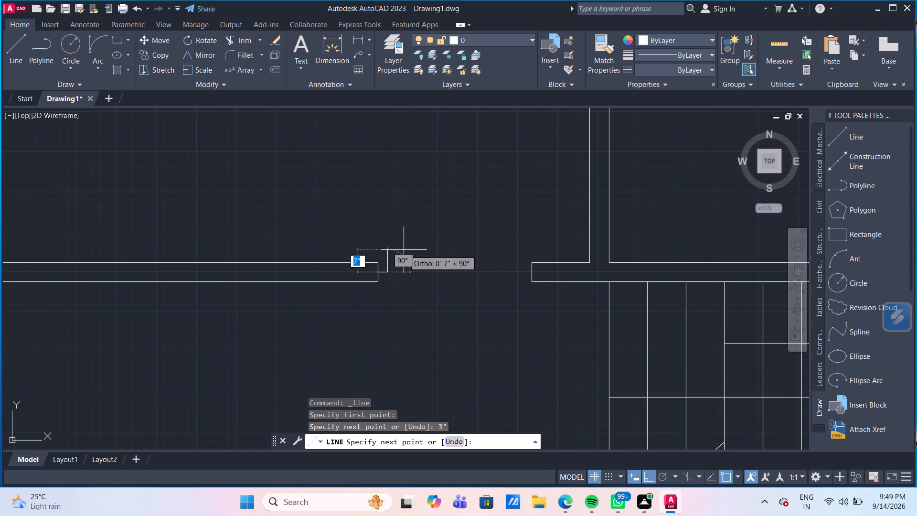
pyautogui.click(404, 250)
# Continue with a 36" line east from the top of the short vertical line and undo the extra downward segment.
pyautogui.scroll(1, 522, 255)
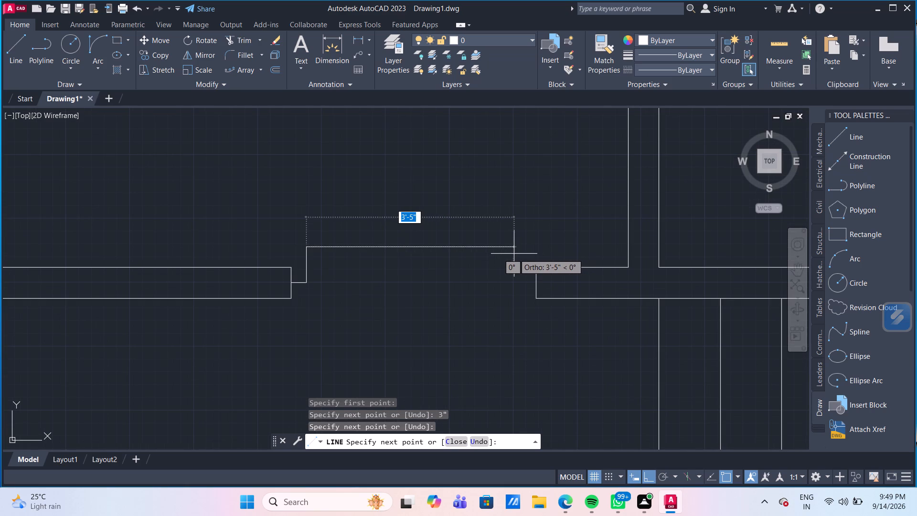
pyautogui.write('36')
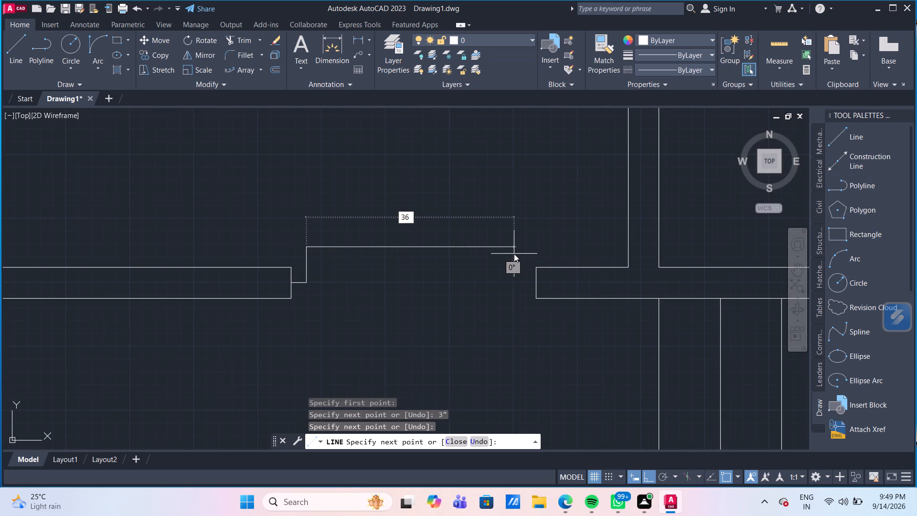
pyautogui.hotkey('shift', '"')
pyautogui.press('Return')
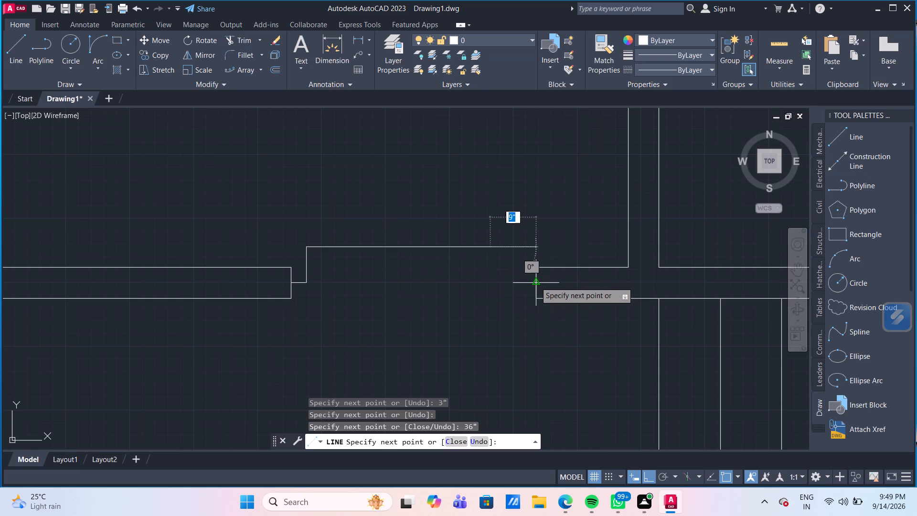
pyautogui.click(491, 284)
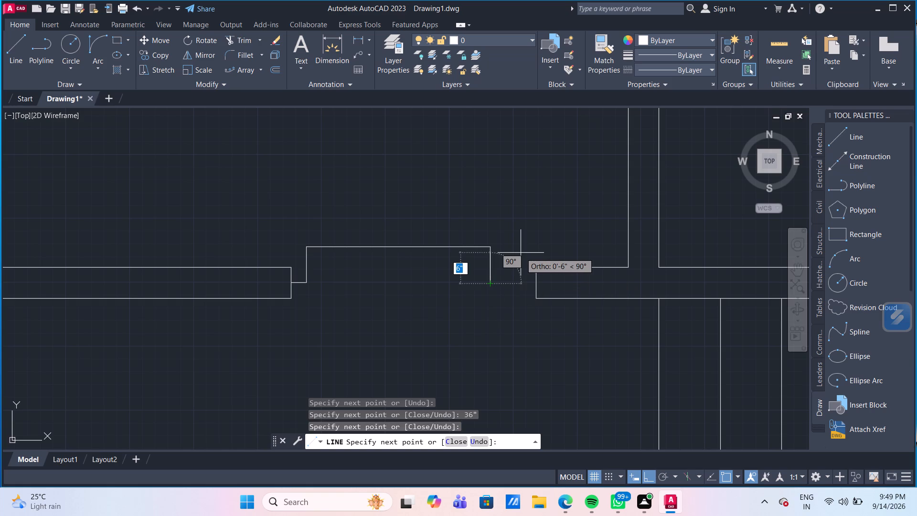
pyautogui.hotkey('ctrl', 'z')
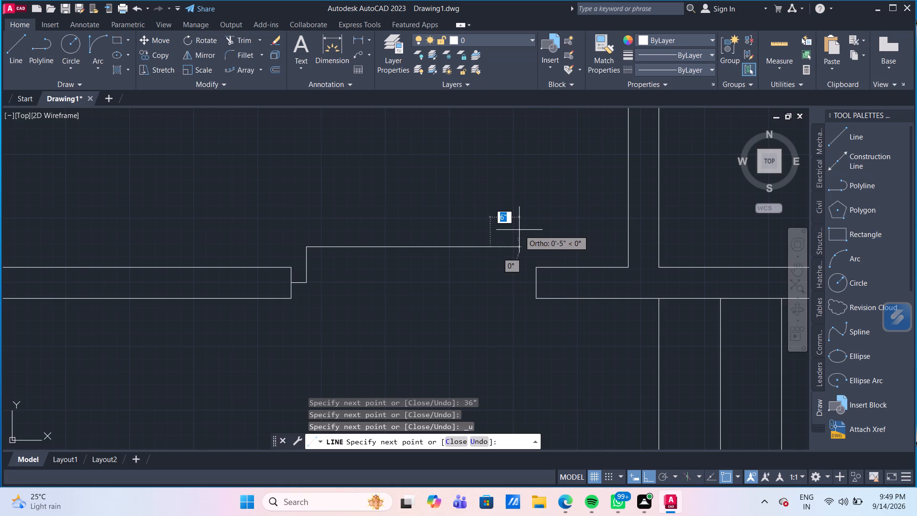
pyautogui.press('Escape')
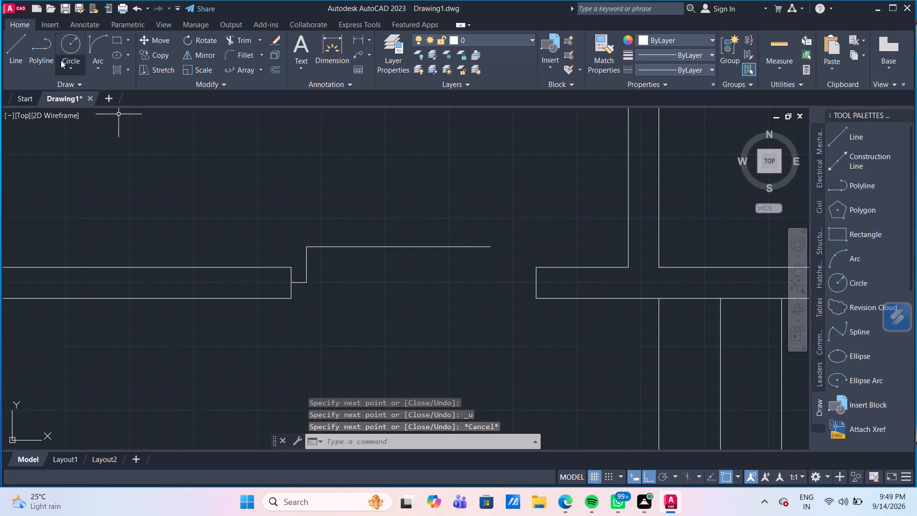
# Draw a 3" line west from the midpoint of the doorway's east jamb, continuing about 8" south.
pyautogui.click(18, 48)
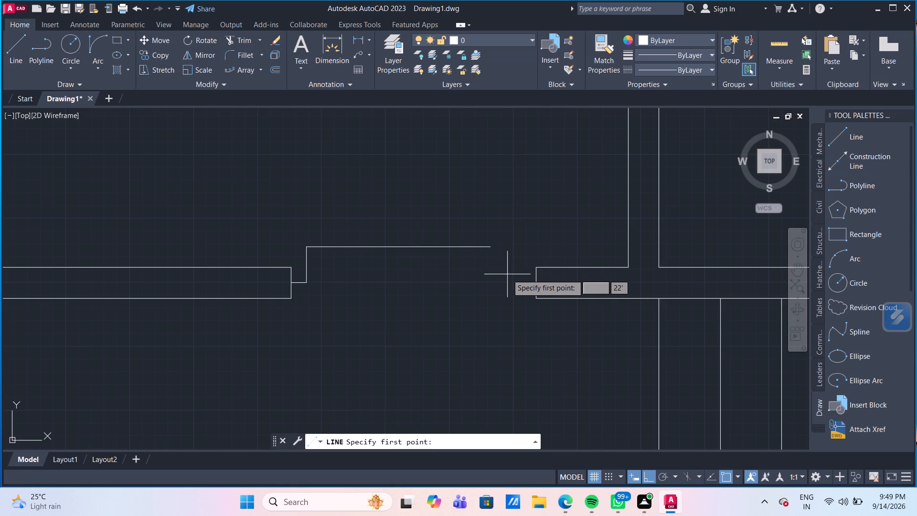
pyautogui.click(537, 282)
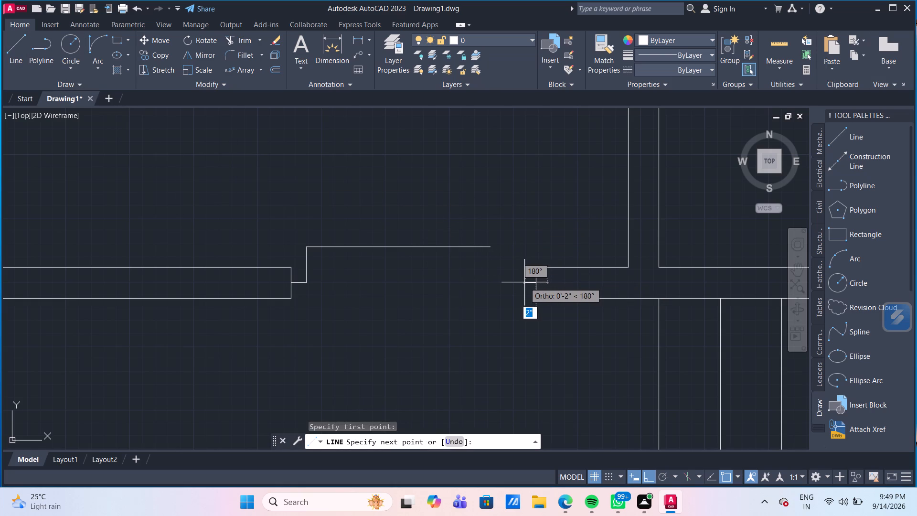
pyautogui.write('3"')
pyautogui.press('Return')
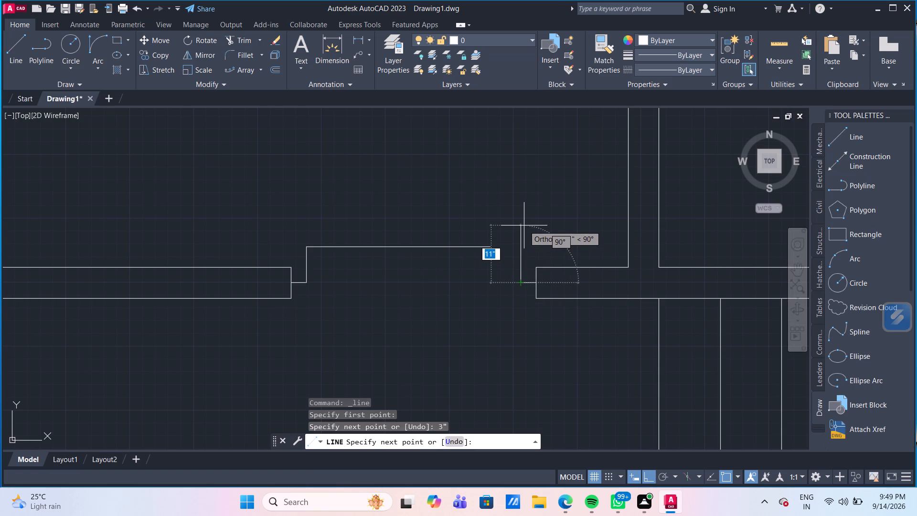
pyautogui.click(523, 323)
pyautogui.press('Escape')
# Erase the 36" horizontal line above the south doorway.
pyautogui.moveTo(374, 273); pyautogui.dragTo(371, 263)
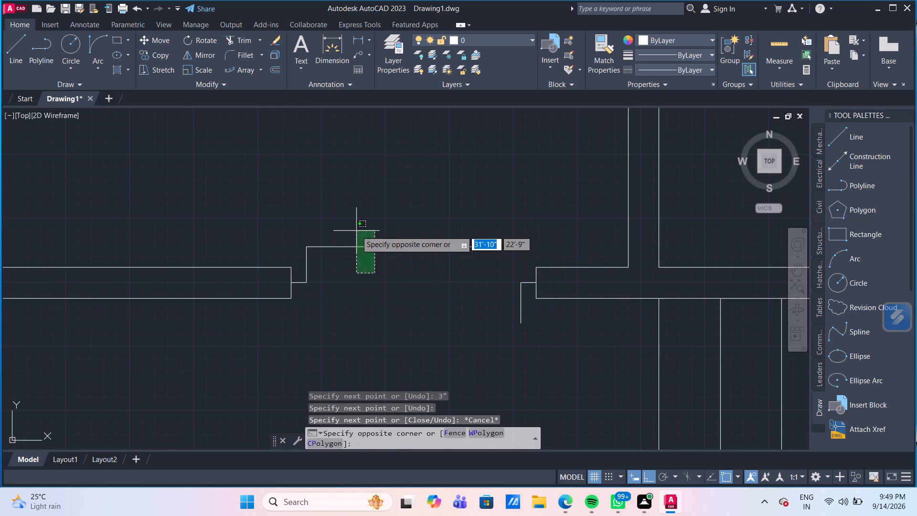
pyautogui.click(356, 231)
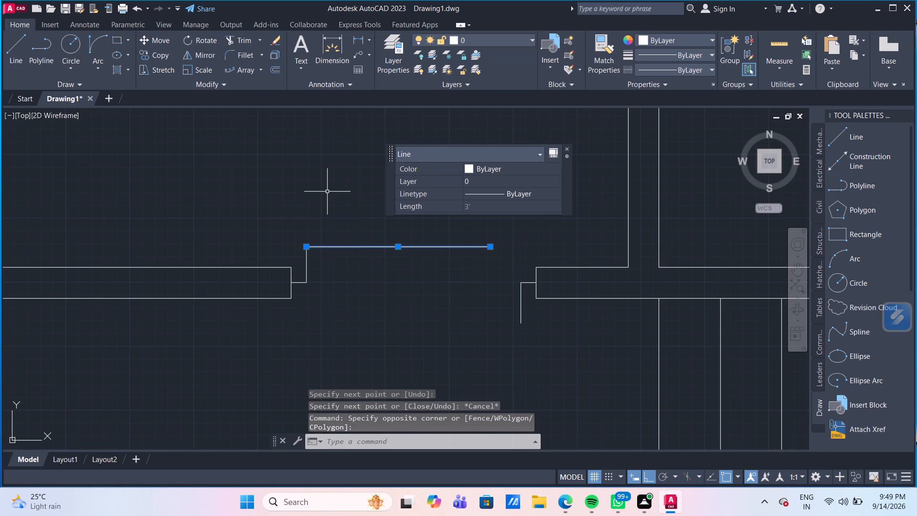
pyautogui.press('Delete')
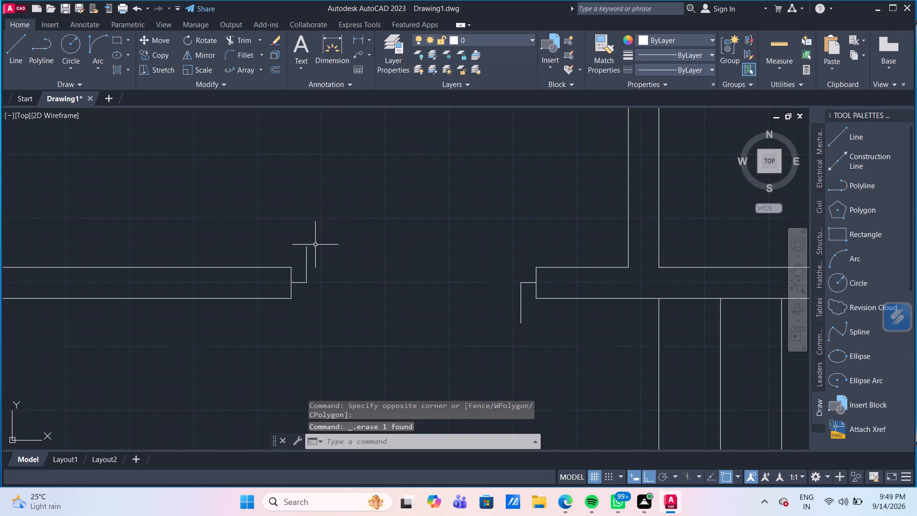
# Move the 7" vertical line at the west jamb down so its top end meets the end of the 3" line.
pyautogui.click(307, 257)
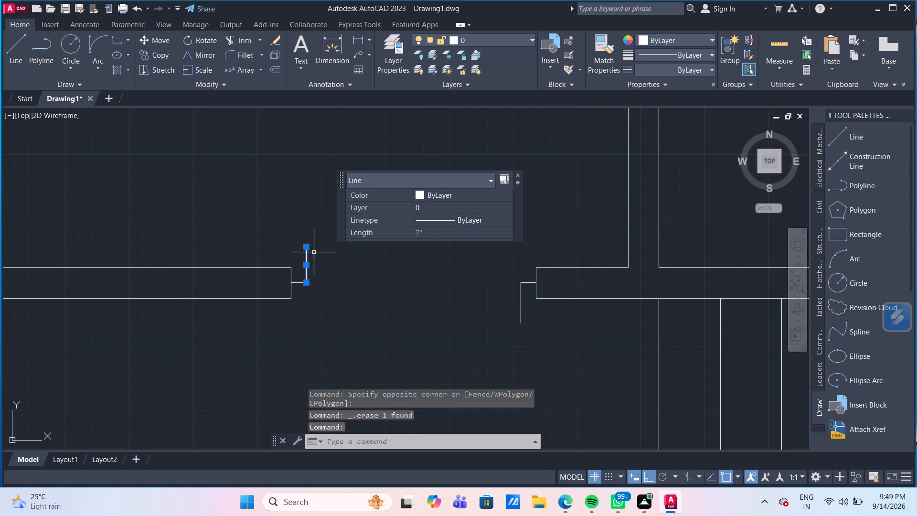
pyautogui.press('m')
pyautogui.press('Return')
pyautogui.click(304, 246)
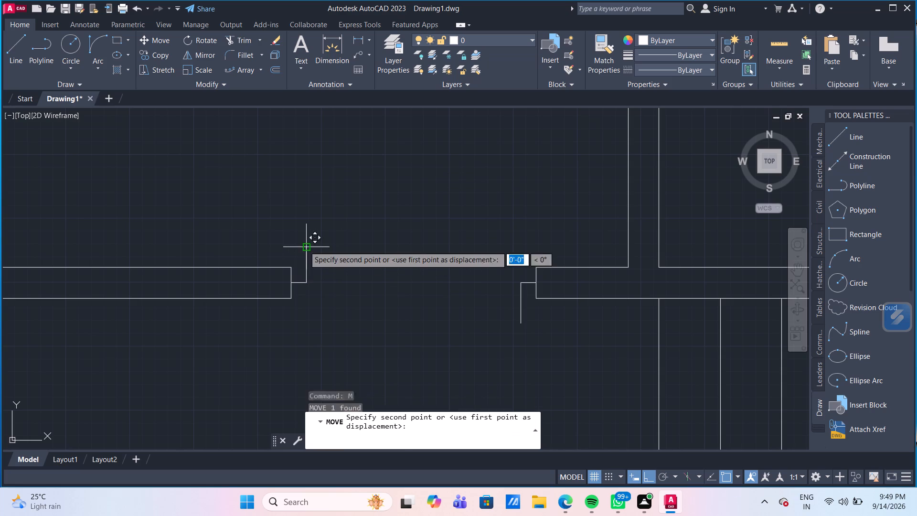
pyautogui.click(304, 282)
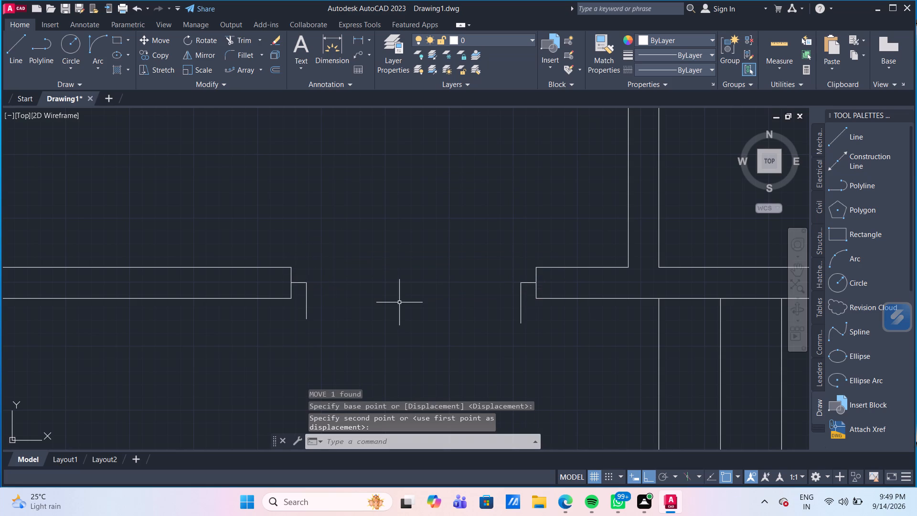
# Draw a horizontal line across the south doorway connecting the top ends of the two short vertical lines.
pyautogui.scroll(1, 345, 297)
pyautogui.scroll(-1, 387, 280)
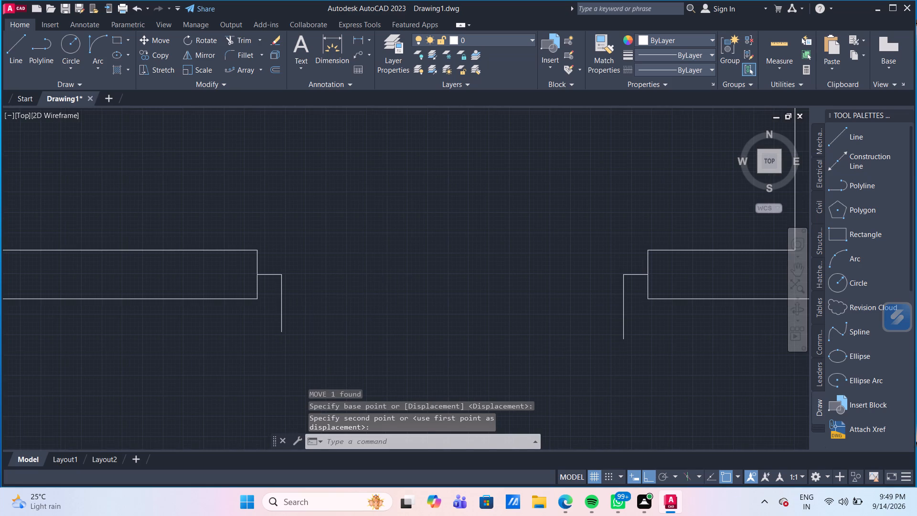
pyautogui.moveTo(386, 284); pyautogui.dragTo(374, 318, button='middle')
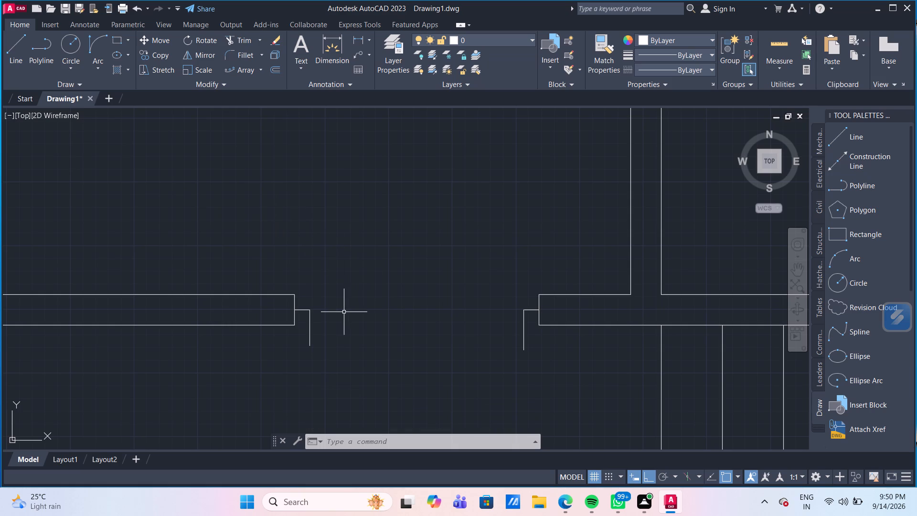
pyautogui.click(14, 42)
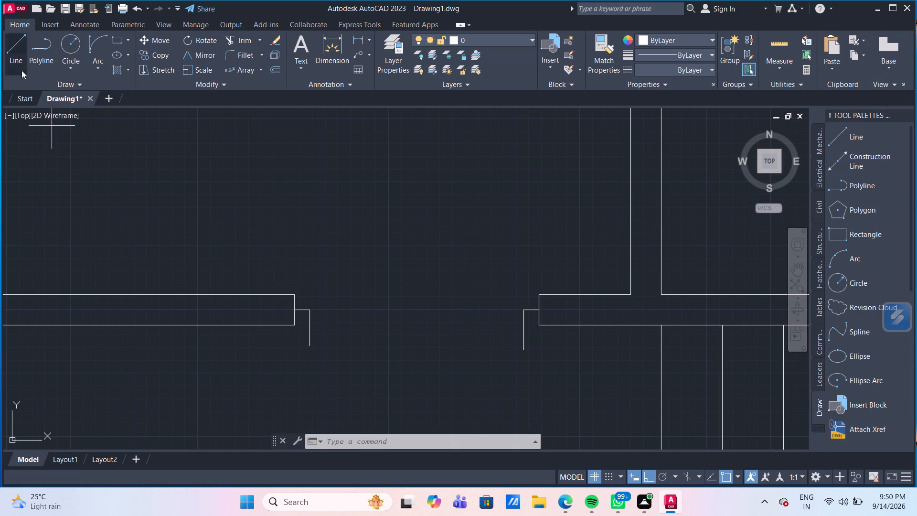
pyautogui.click(311, 313)
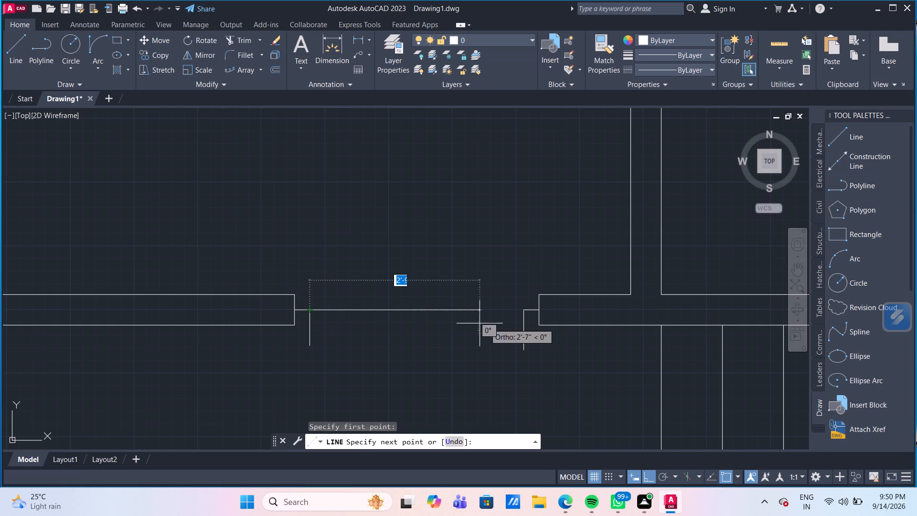
pyautogui.click(521, 310)
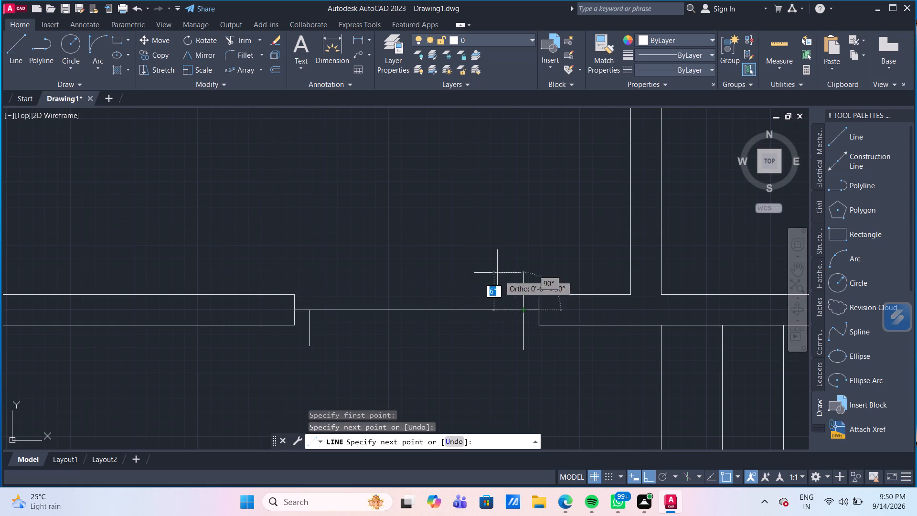
pyautogui.press('Return')
# Draw the west door leaf from the threshold line's west corner: 1'9" north, 1" east, and back south to the threshold line.
pyautogui.scroll(-1, 339, 232)
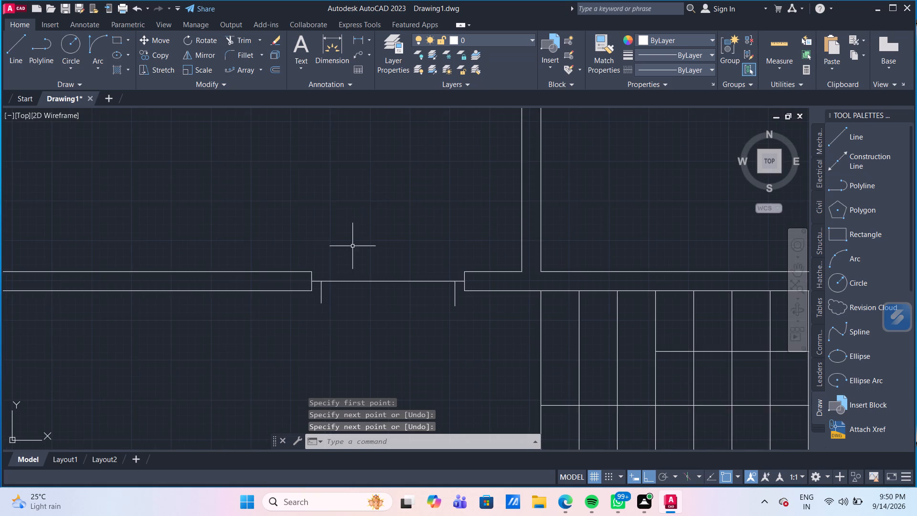
pyautogui.moveTo(352, 246); pyautogui.dragTo(310, 336, button='middle')
pyautogui.scroll(-1, 352, 246)
pyautogui.scroll(1, 52, 83)
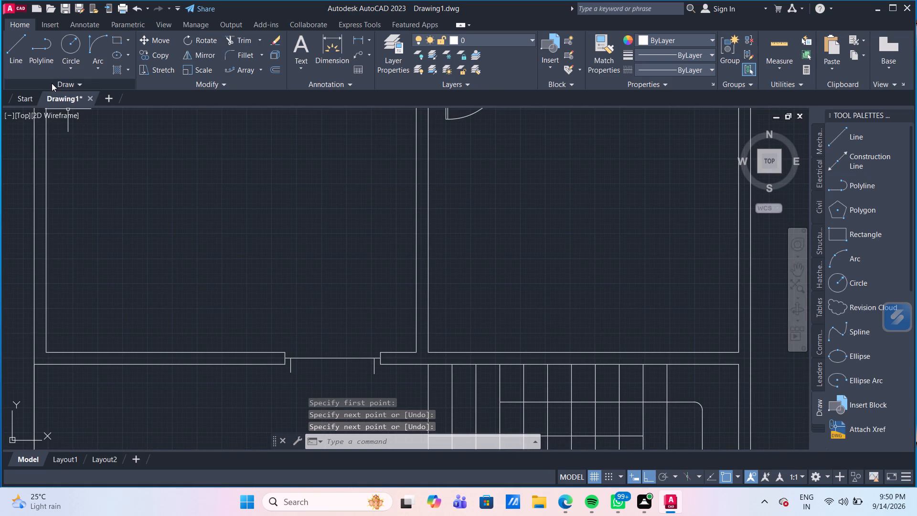
pyautogui.click(12, 57)
pyautogui.scroll(1, 292, 361)
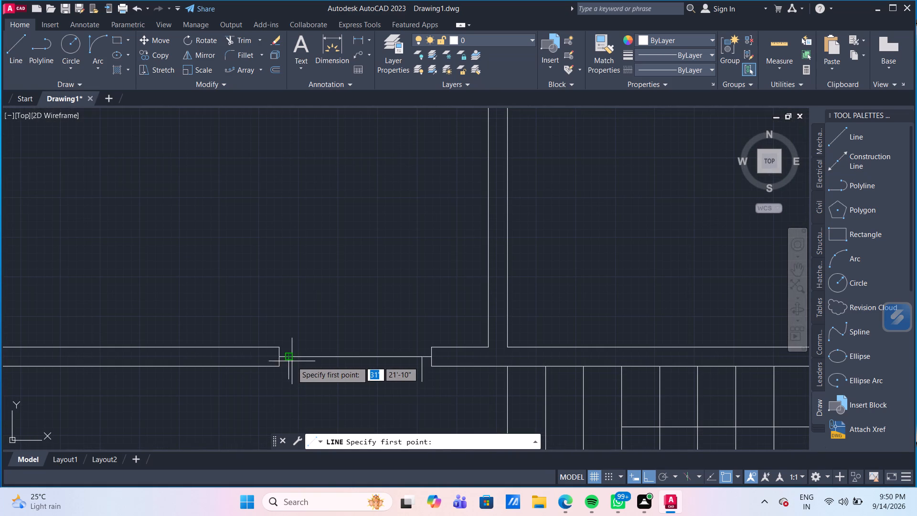
pyautogui.moveTo(288, 355); pyautogui.dragTo(287, 344)
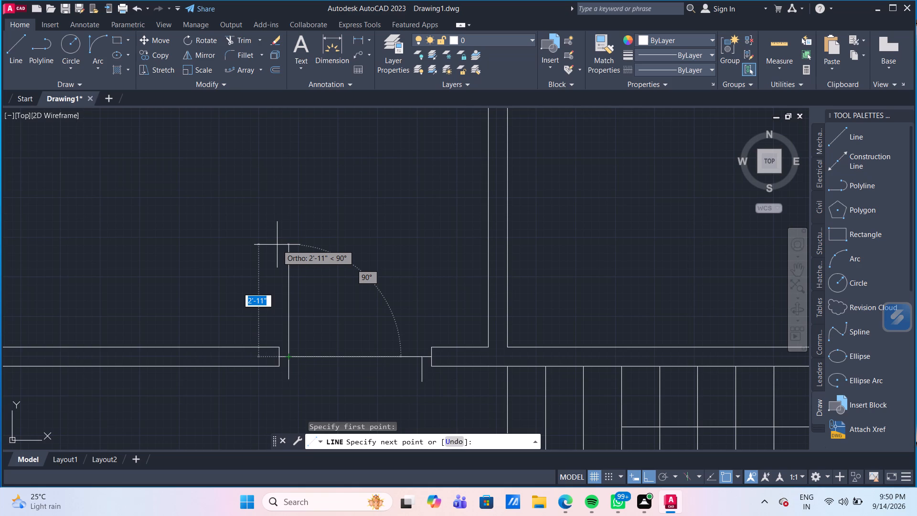
pyautogui.write("1'")
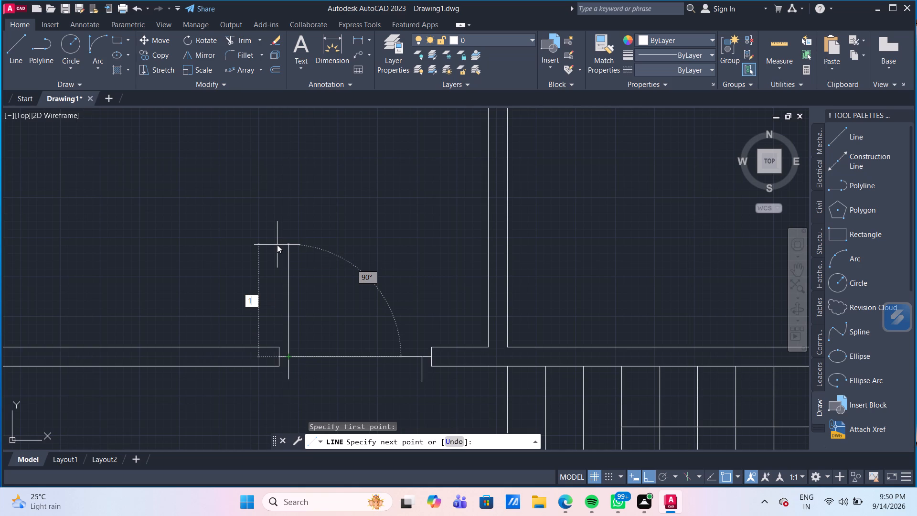
pyautogui.press('9')
pyautogui.hotkey('shift', '"')
pyautogui.press('Return')
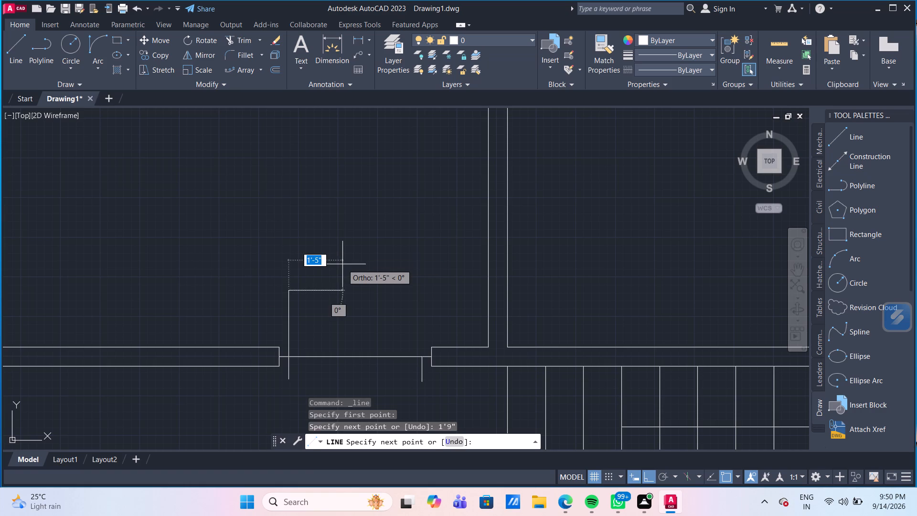
pyautogui.write('1"')
pyautogui.press('Return')
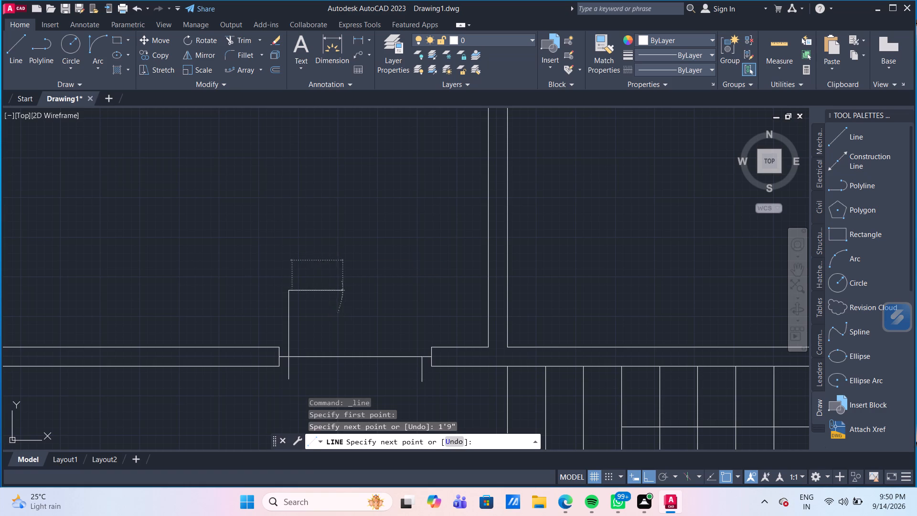
pyautogui.scroll(3, 308, 351)
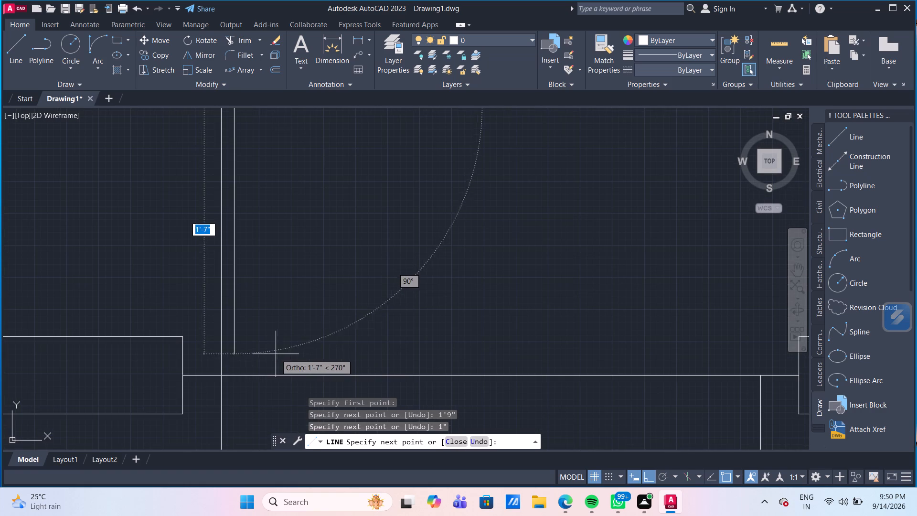
pyautogui.click(235, 373)
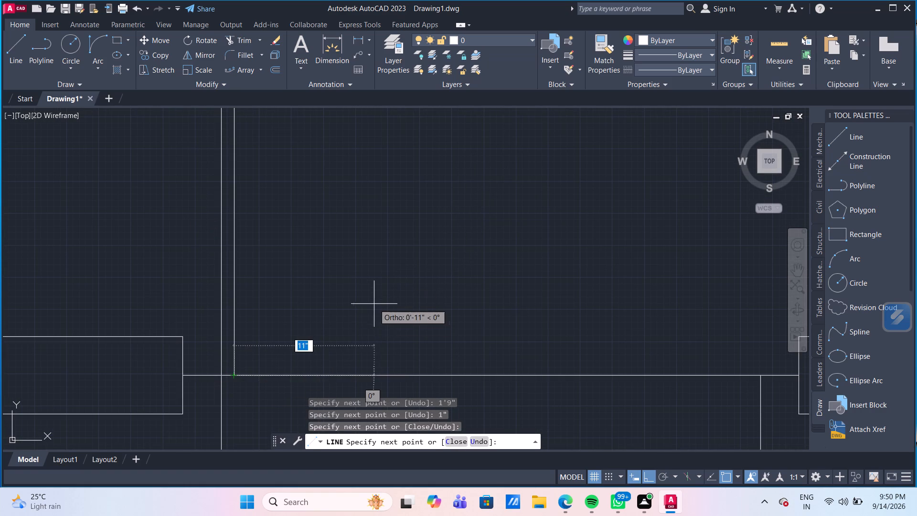
pyautogui.scroll(-2, 374, 299)
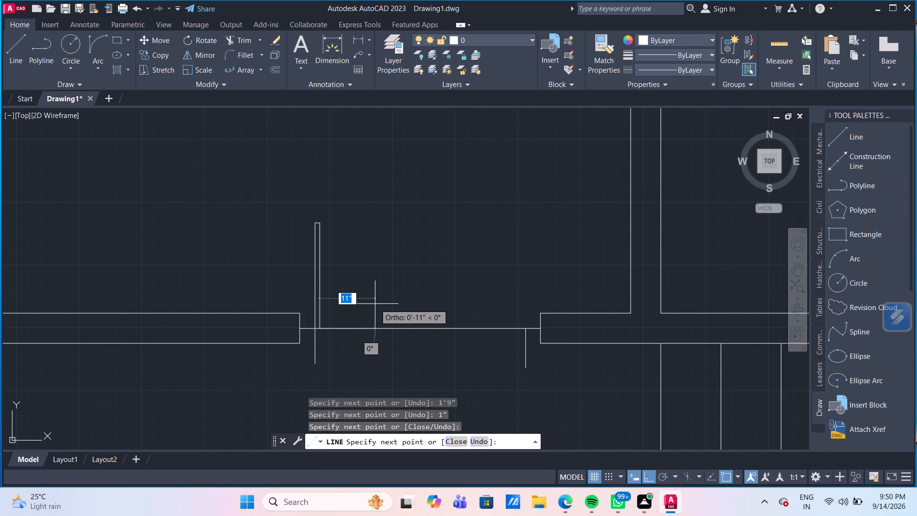
pyautogui.press('Return')
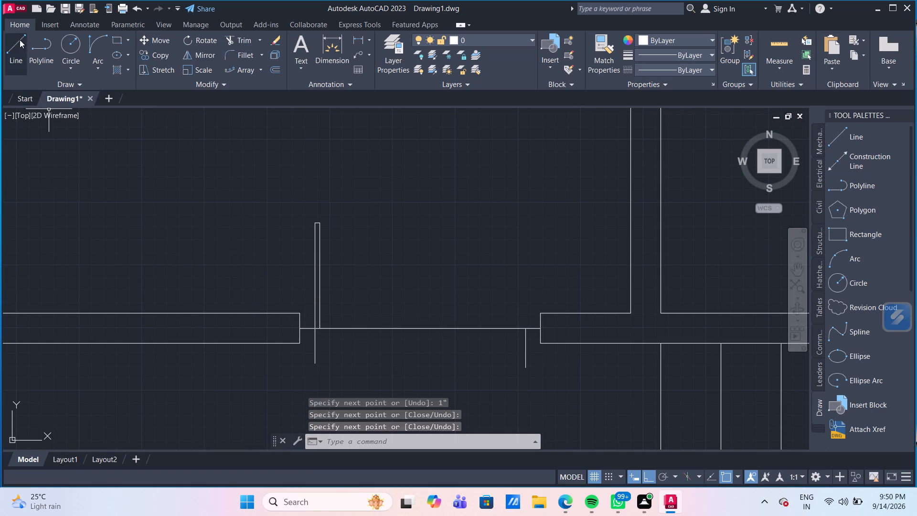
# Draw the east door leaf from the top of the east short vertical line: 1'9" north, 1" west, and back to the threshold.
pyautogui.click(20, 40)
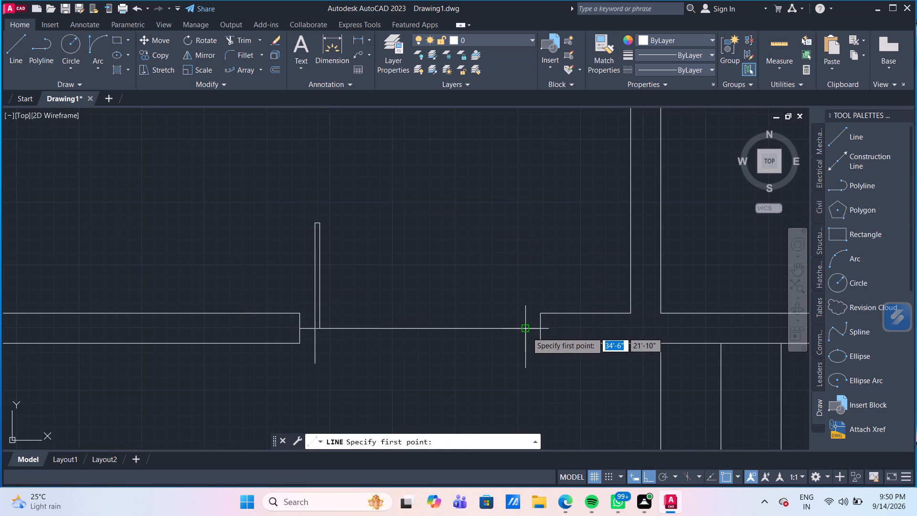
pyautogui.click(527, 332)
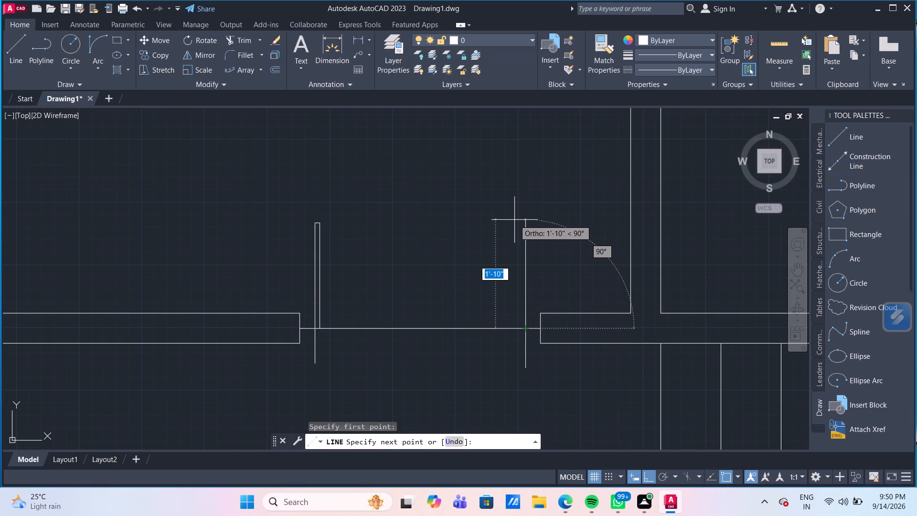
pyautogui.press('1')
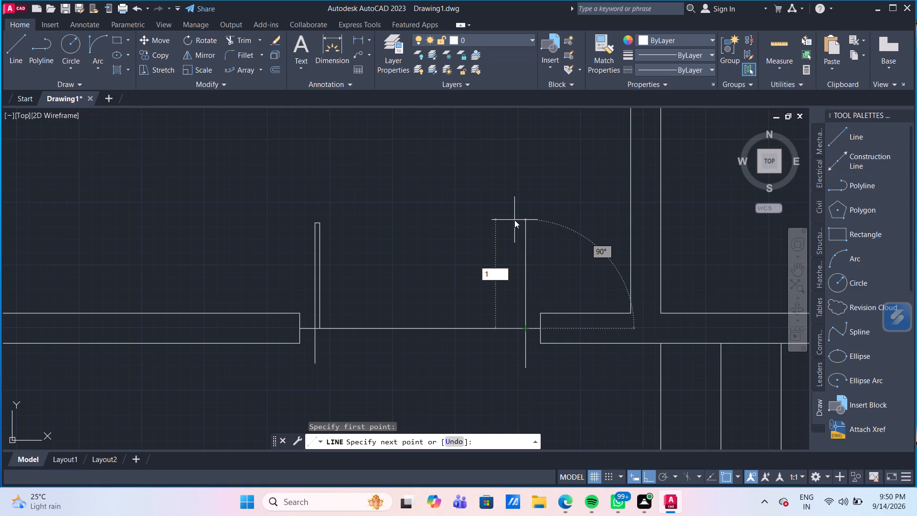
pyautogui.write("'9")
pyautogui.hotkey('shift', '"')
pyautogui.press('Return')
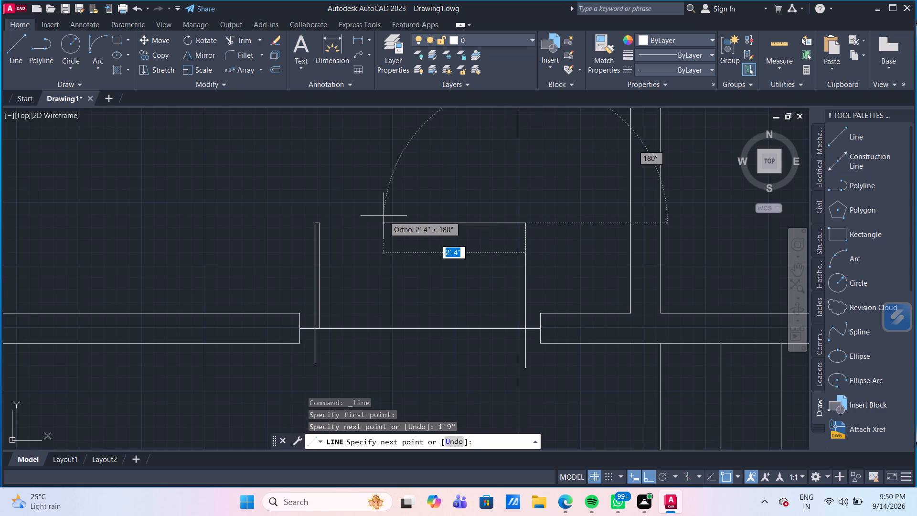
pyautogui.write('1"')
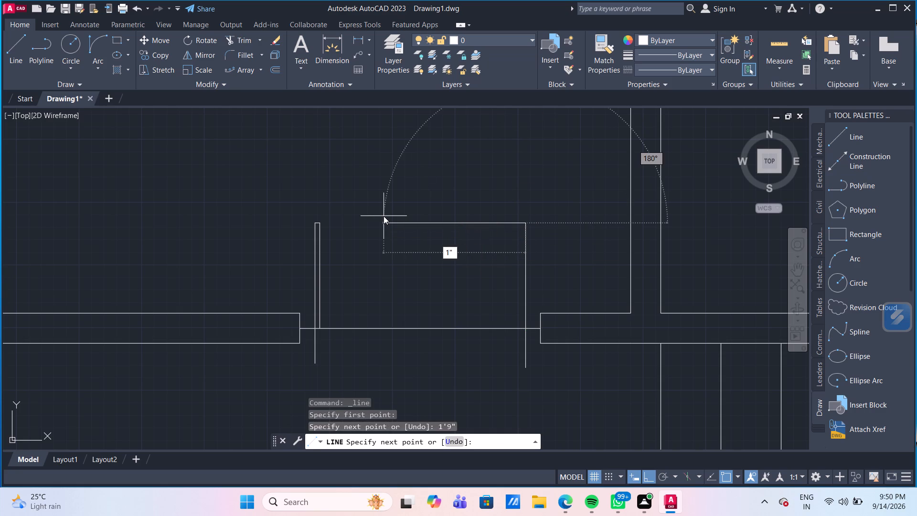
pyautogui.press('Return')
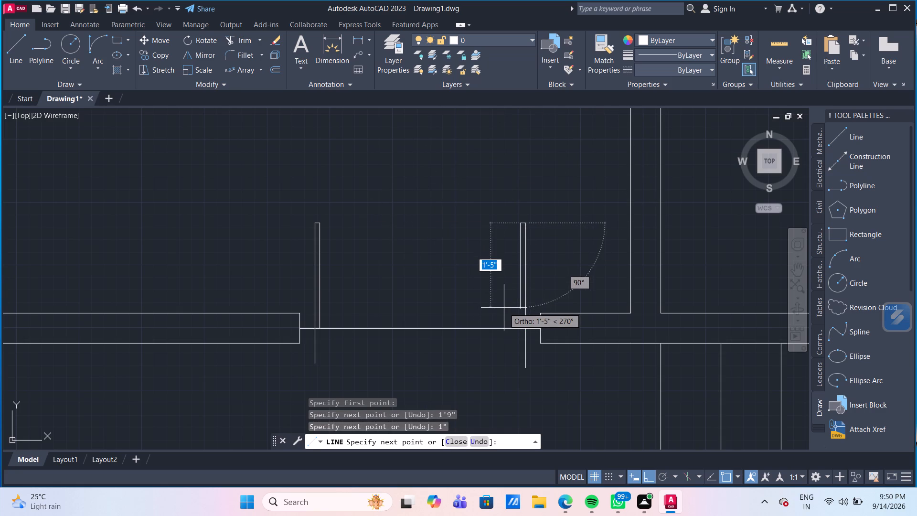
pyautogui.scroll(1, 504, 308)
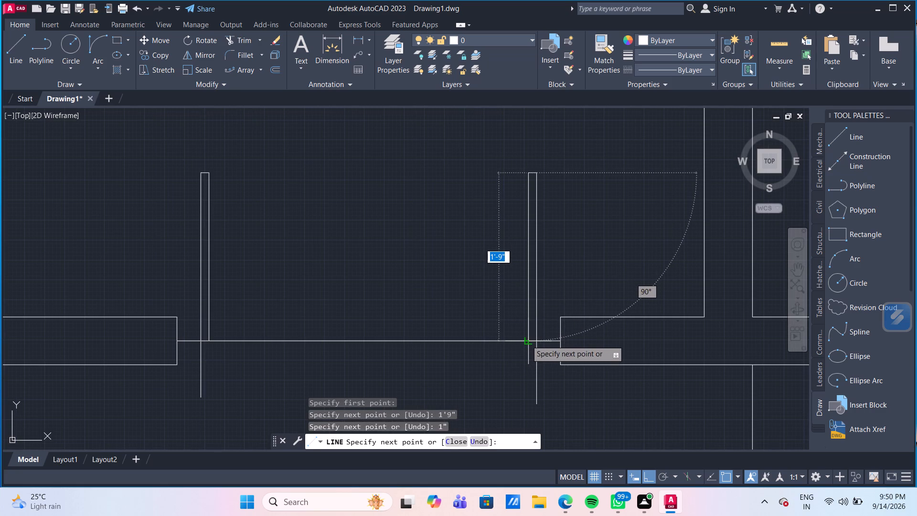
pyautogui.click(530, 341)
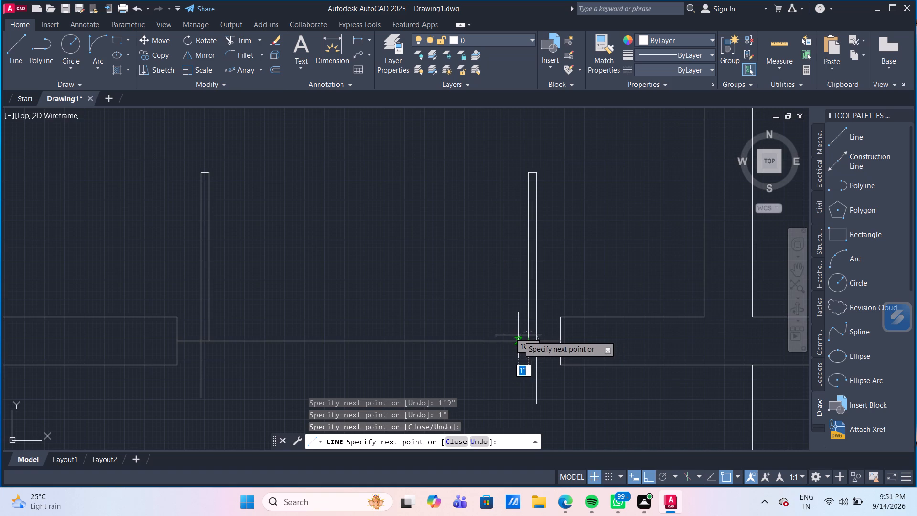
pyautogui.press('Return')
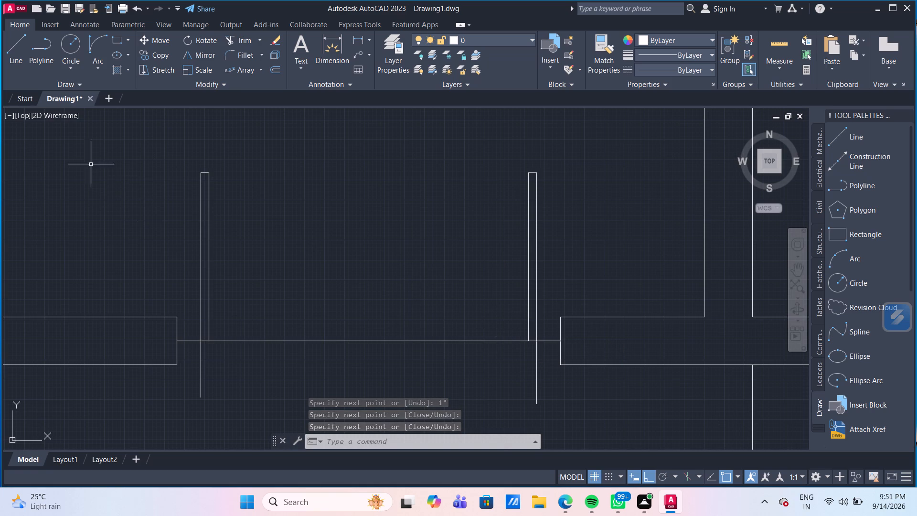
# Draw a short vertical line south from the midpoint of the threshold line between the two door leaves.
pyautogui.click(11, 46)
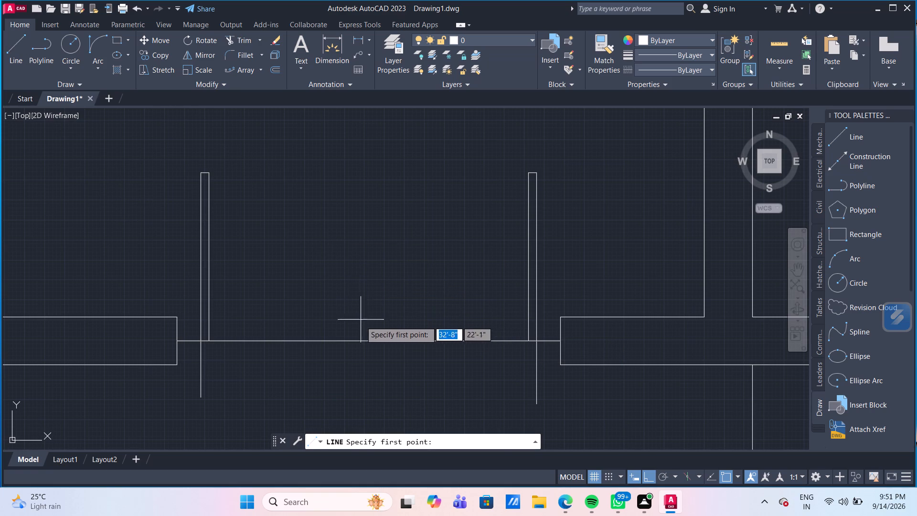
pyautogui.click(367, 343)
pyautogui.click(379, 363)
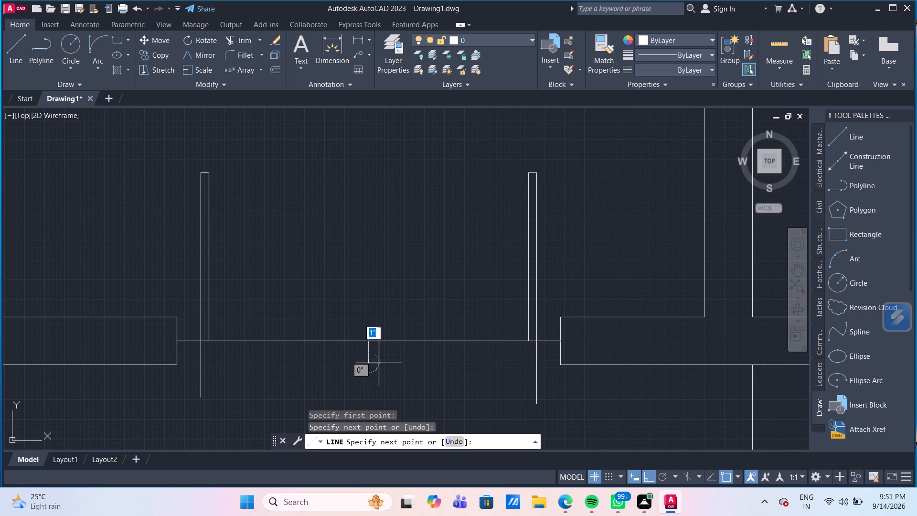
pyautogui.press('Return')
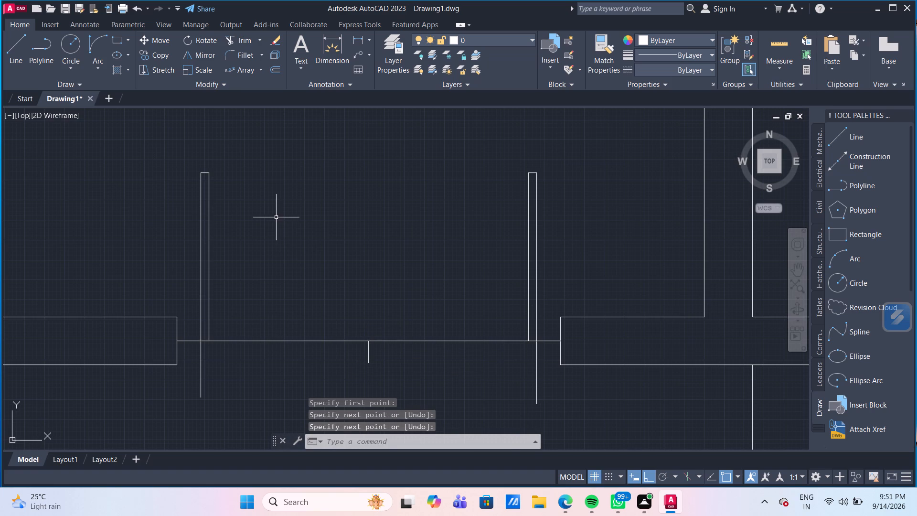
# Draw the west leaf's swing arc from its top inner corner to the threshold midpoint, starting tangent to the east.
pyautogui.click(101, 43)
pyautogui.click(212, 176)
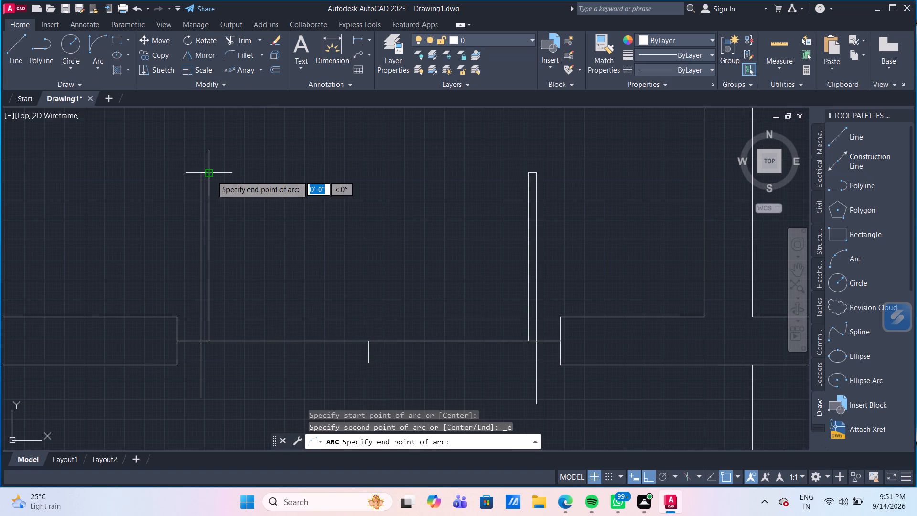
pyautogui.click(366, 344)
pyautogui.click(364, 244)
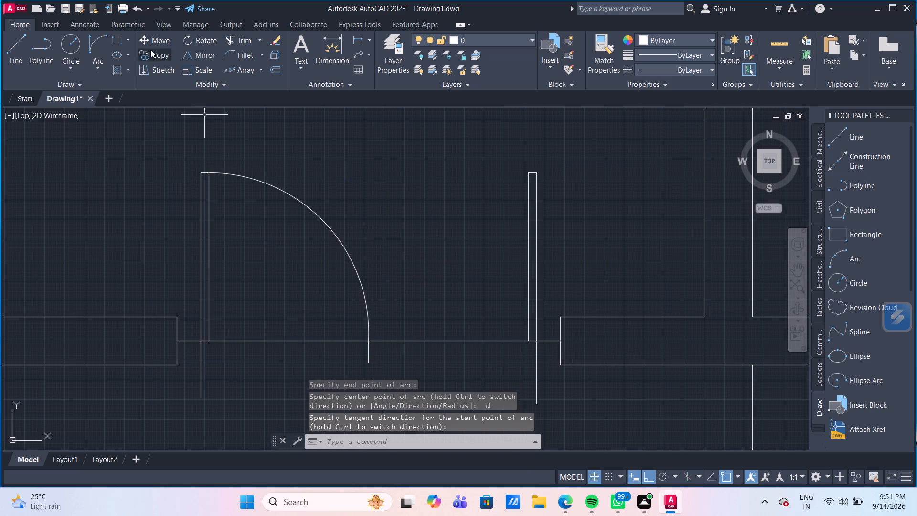
# Draw the east leaf's swing arc from its top inner corner to the threshold midpoint, starting tangent to the west.
pyautogui.click(92, 44)
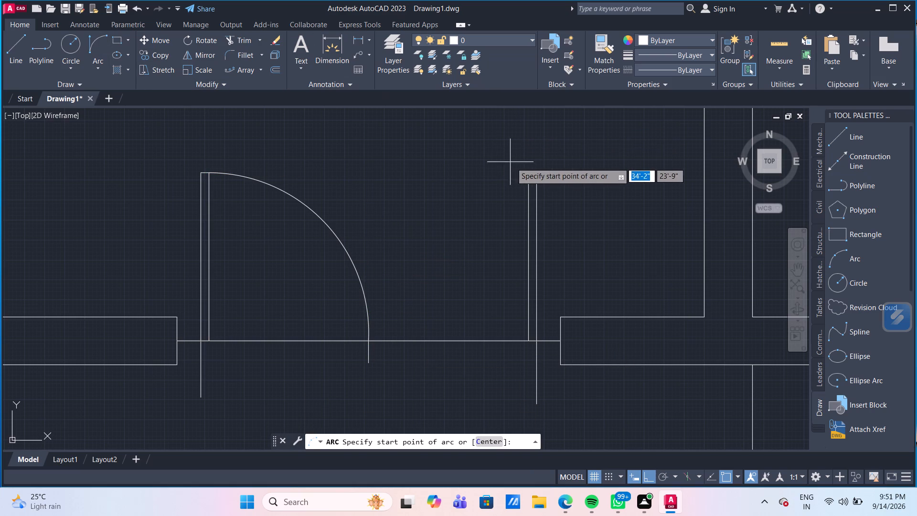
pyautogui.click(528, 172)
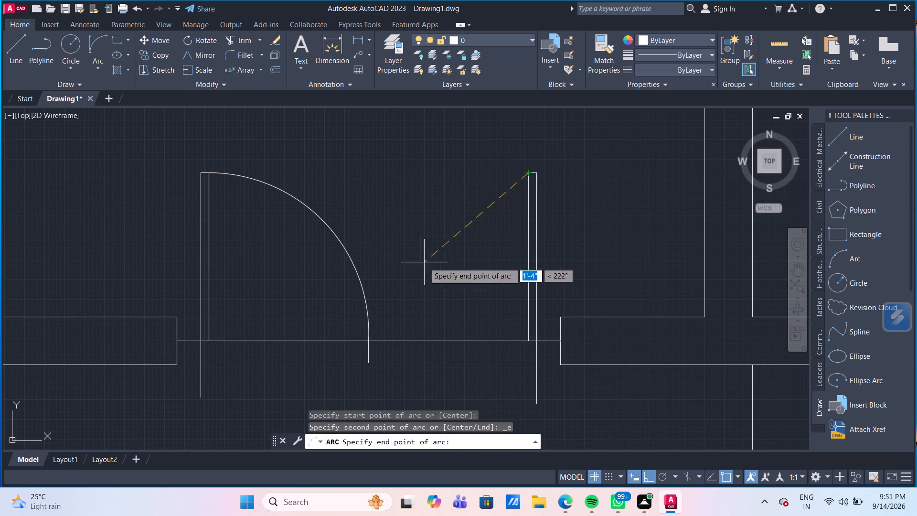
pyautogui.click(368, 338)
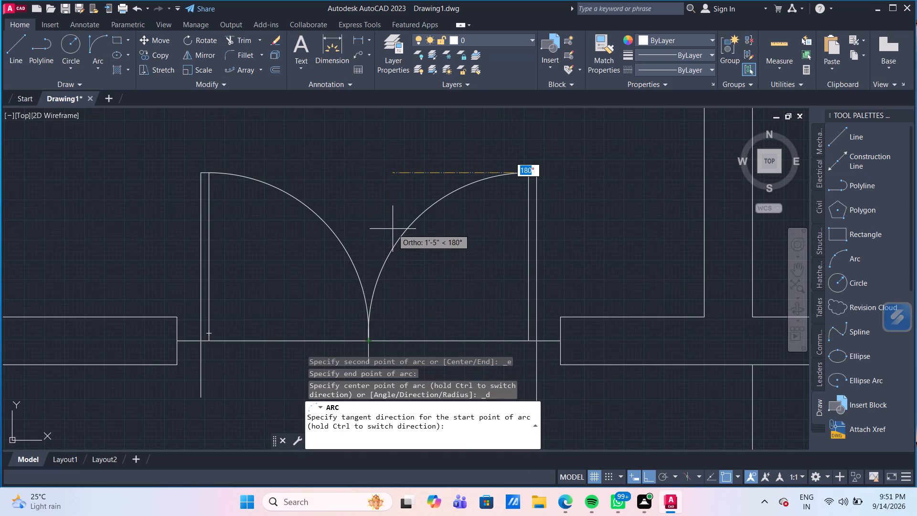
pyautogui.click(389, 213)
# Trim the three short vertical lines of the double door where they extend south of the threshold line.
pyautogui.scroll(-1, 426, 248)
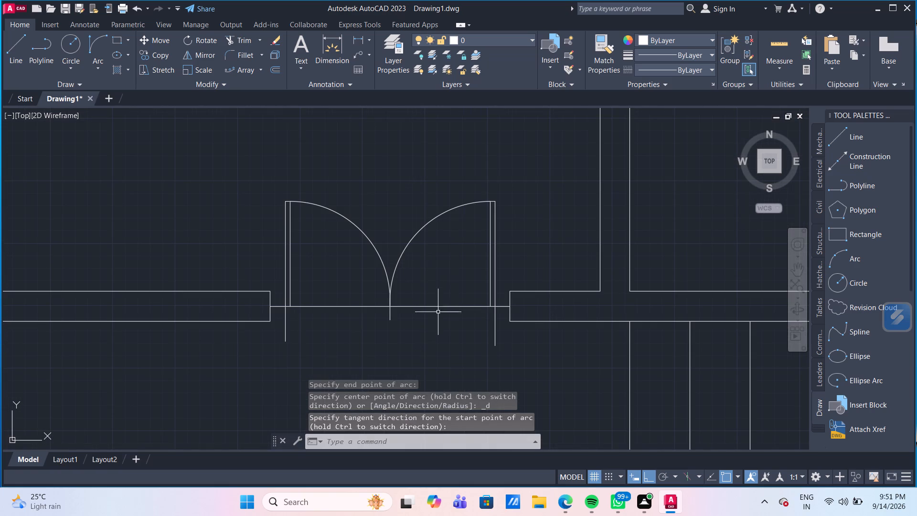
pyautogui.scroll(1, 440, 339)
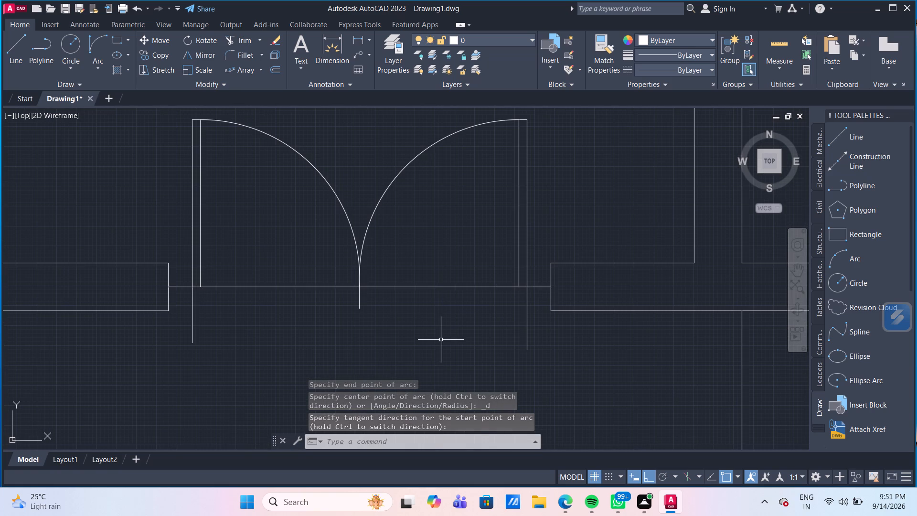
pyautogui.write('TR')
pyautogui.press('Return')
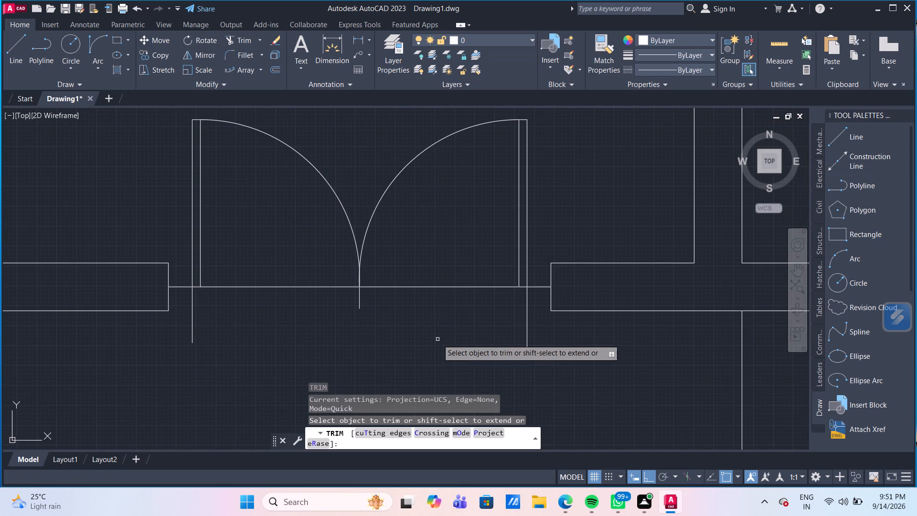
pyautogui.click(177, 305)
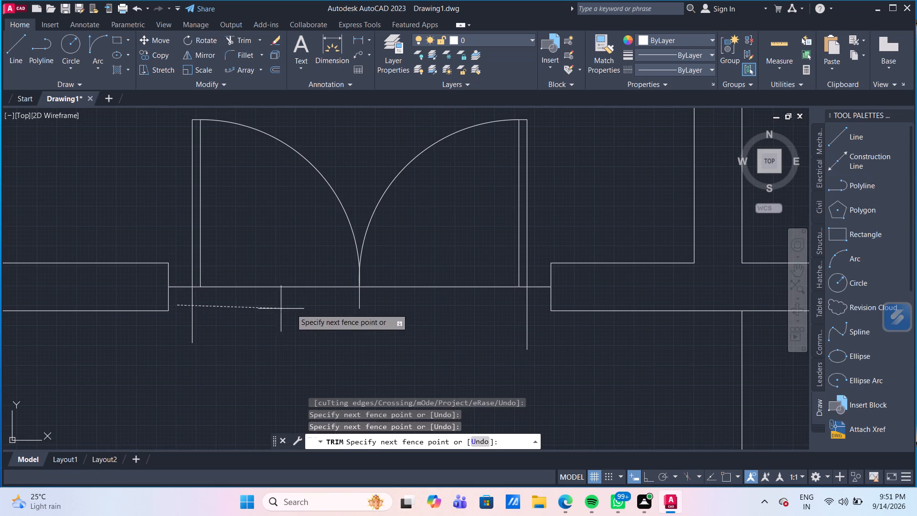
pyautogui.click(543, 311)
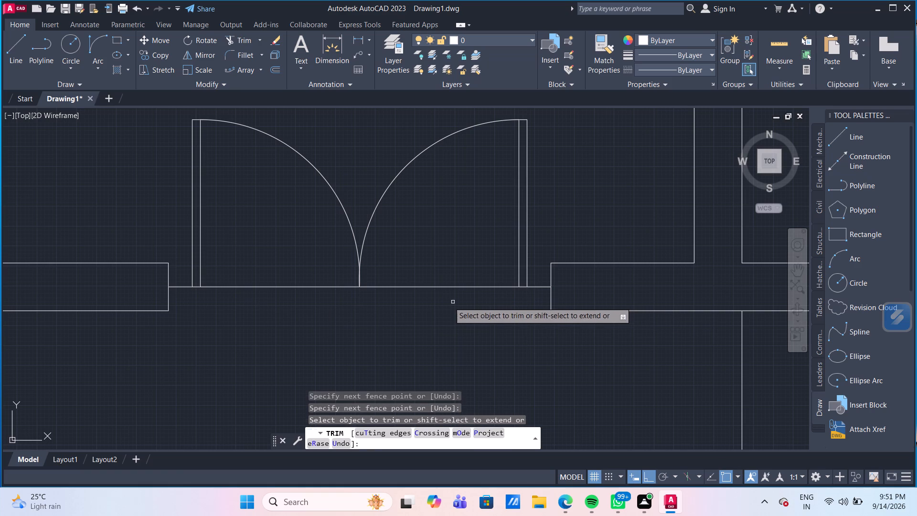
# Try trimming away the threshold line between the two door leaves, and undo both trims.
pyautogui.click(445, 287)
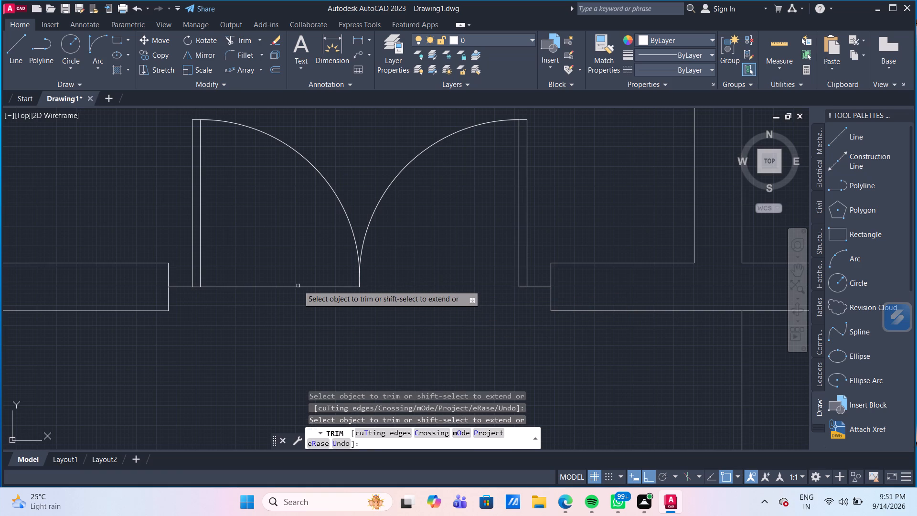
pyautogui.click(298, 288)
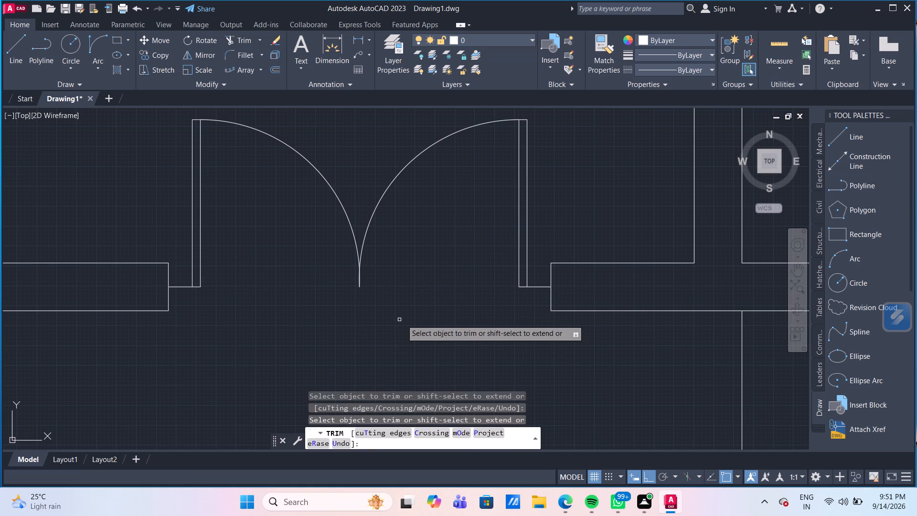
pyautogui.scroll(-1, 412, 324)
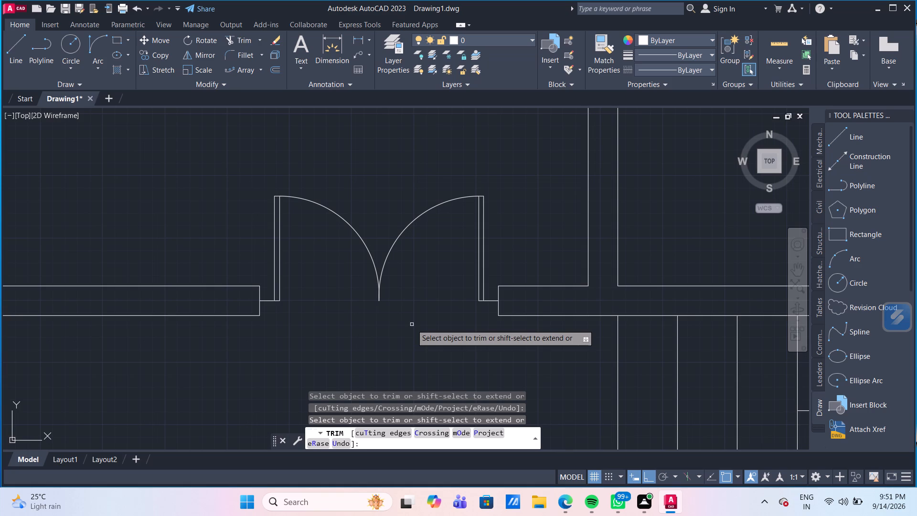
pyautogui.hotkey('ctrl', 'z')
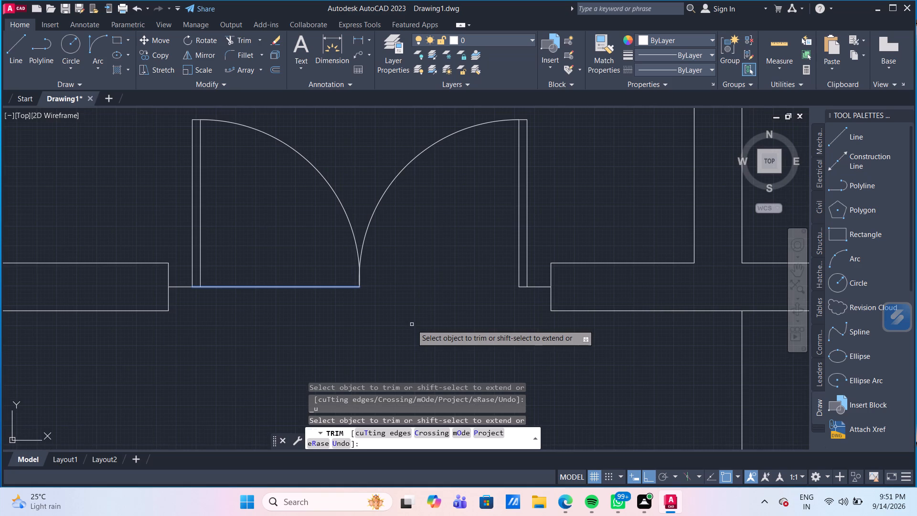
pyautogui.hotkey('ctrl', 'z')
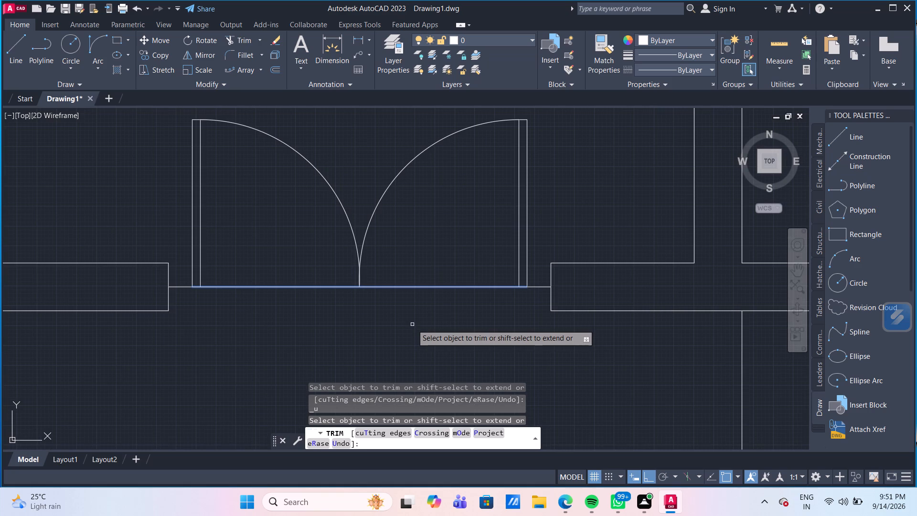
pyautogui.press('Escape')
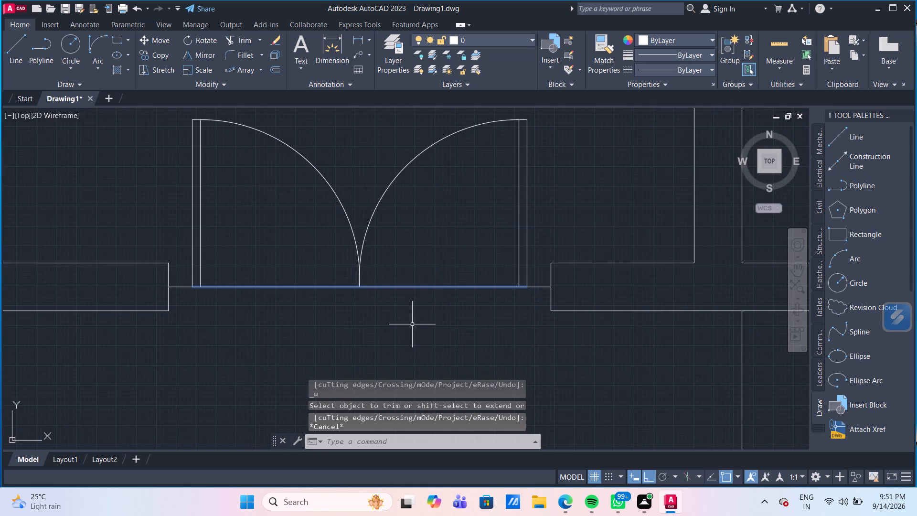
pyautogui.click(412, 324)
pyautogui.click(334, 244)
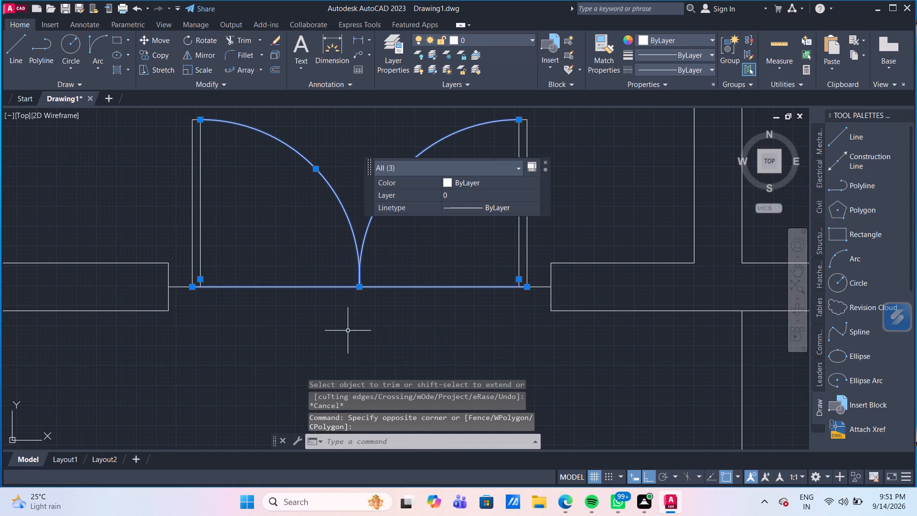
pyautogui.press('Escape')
# Draw a 4' wide by 6' long rectangle in the empty area east of the floor plan.
pyautogui.scroll(-1, 350, 336)
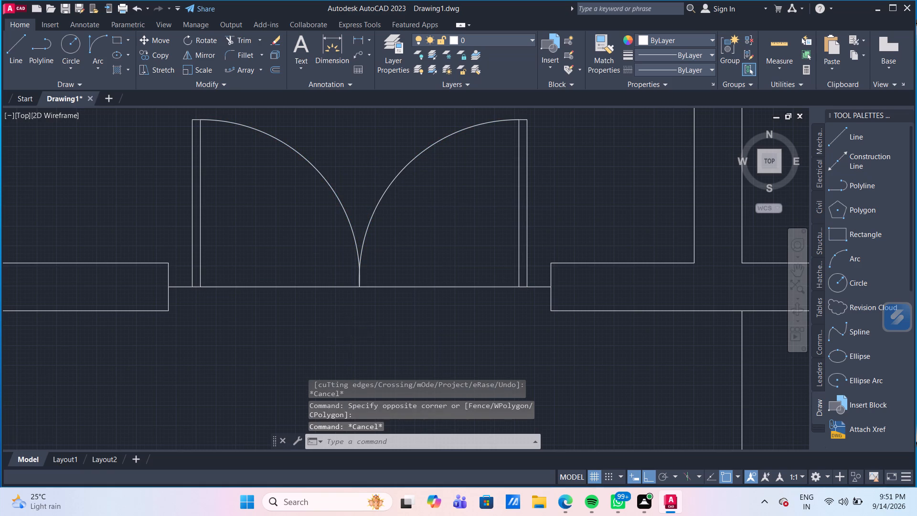
pyautogui.scroll(-1, 350, 336)
pyautogui.moveTo(393, 338); pyautogui.dragTo(369, 288, button='middle')
pyautogui.scroll(-1, 393, 338)
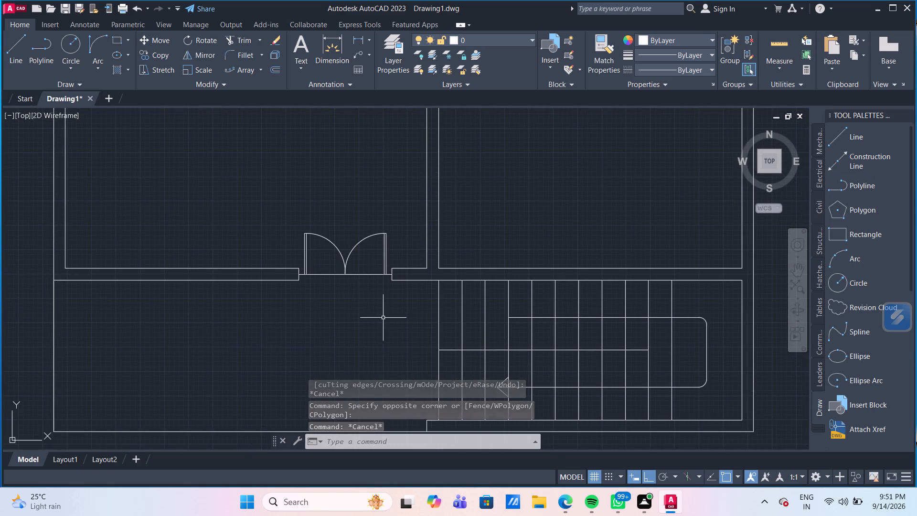
pyautogui.scroll(-2, 383, 318)
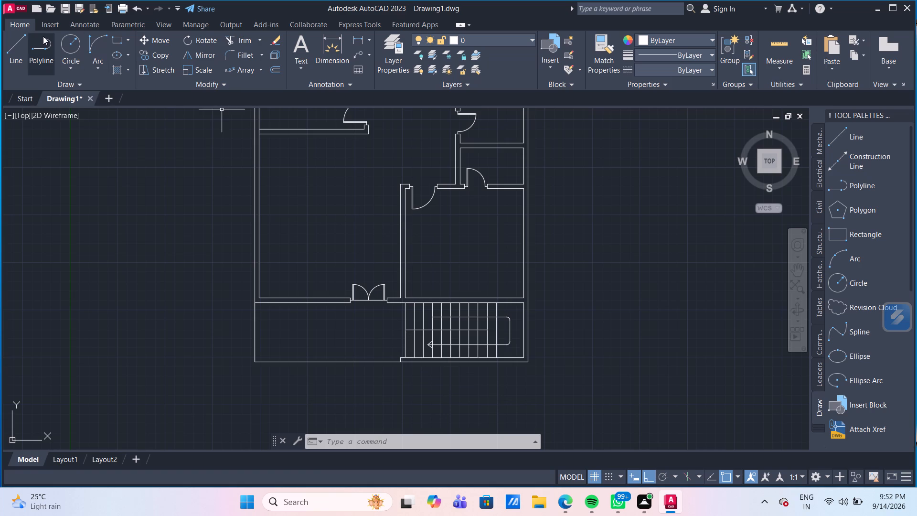
pyautogui.click(117, 42)
pyautogui.moveTo(617, 275); pyautogui.dragTo(475, 287, button='middle')
pyautogui.scroll(-1, 605, 271)
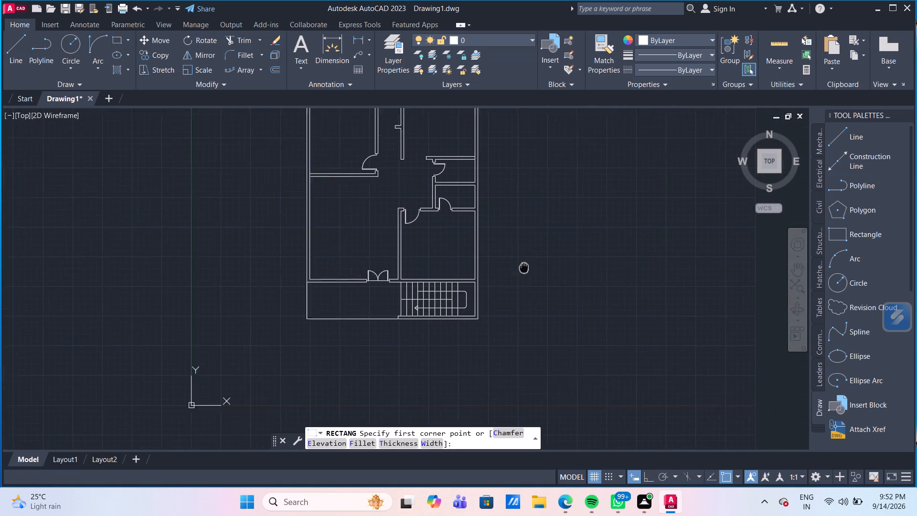
pyautogui.moveTo(475, 287); pyautogui.dragTo(440, 301, button='middle')
pyautogui.click(459, 200)
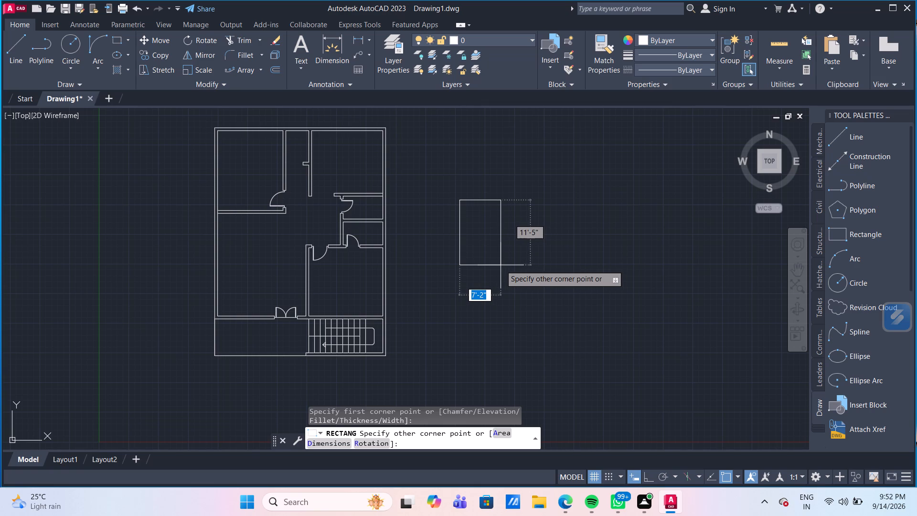
pyautogui.write("4'")
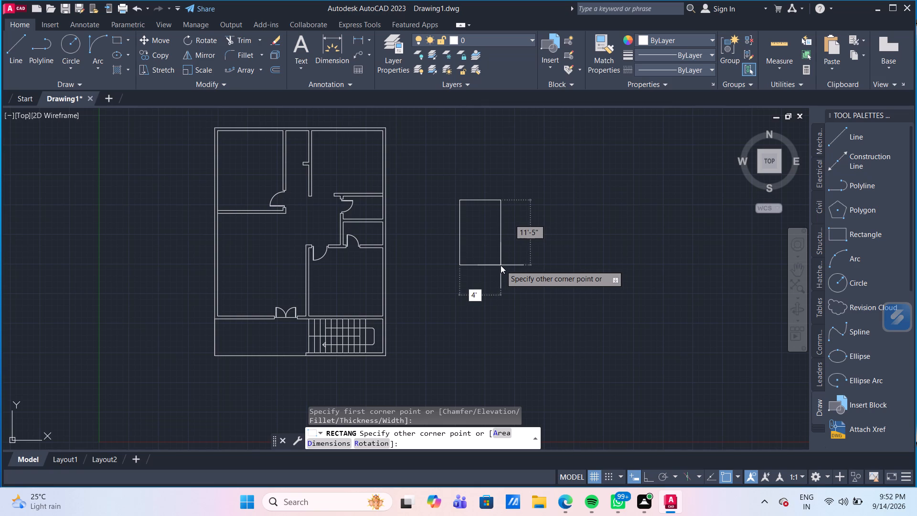
pyautogui.press('Tab')
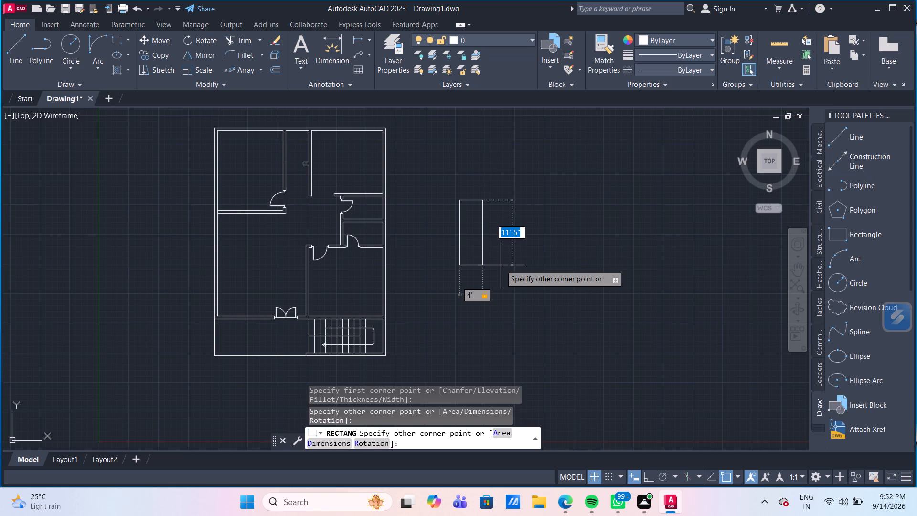
pyautogui.write("6'")
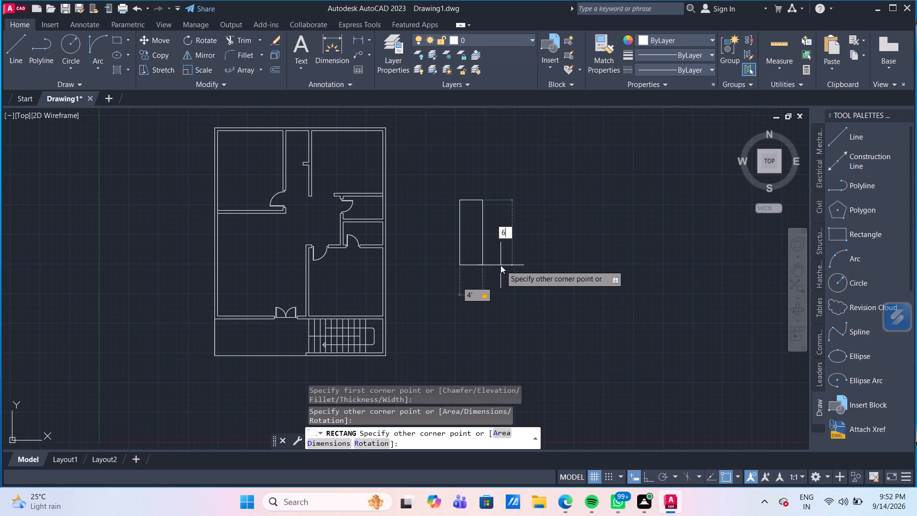
pyautogui.press('Return')
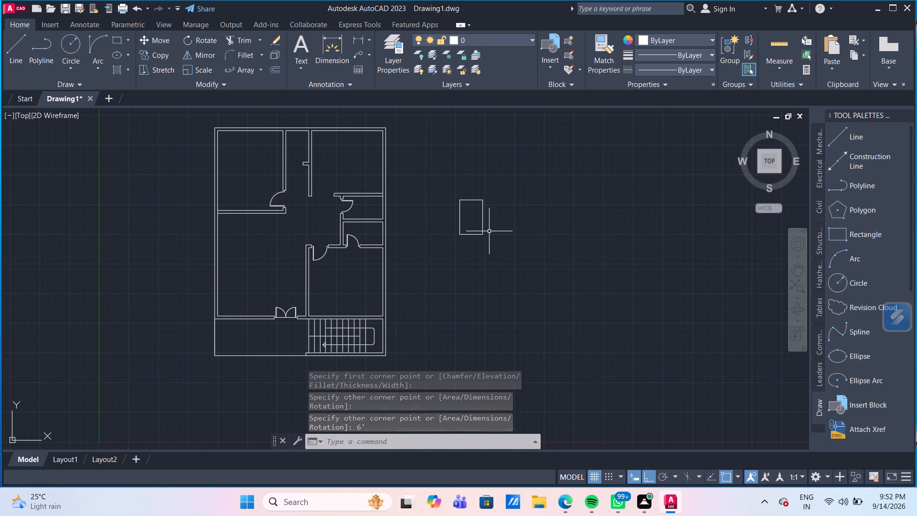
# Explode the 4' by 6' rectangle into separate lines.
pyautogui.scroll(3, 489, 231)
pyautogui.moveTo(476, 223); pyautogui.dragTo(483, 251, button='middle')
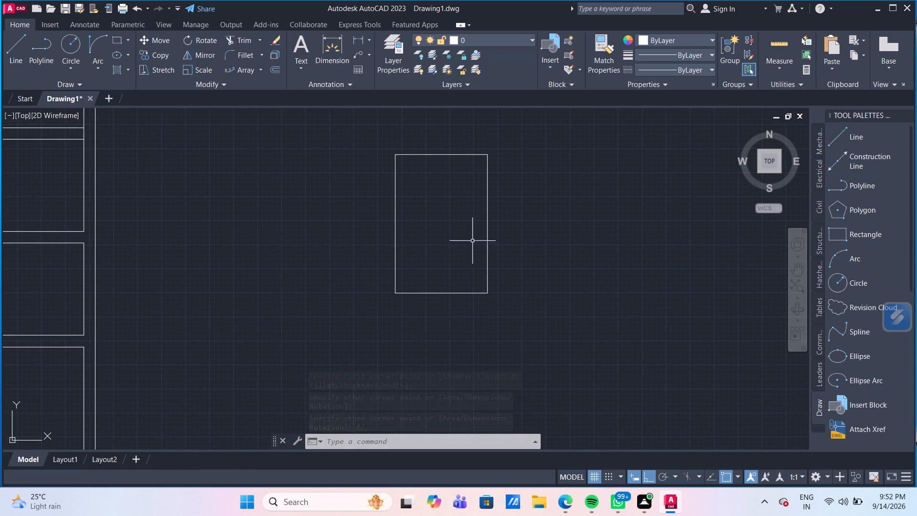
pyautogui.moveTo(450, 222); pyautogui.dragTo(465, 246, button='middle')
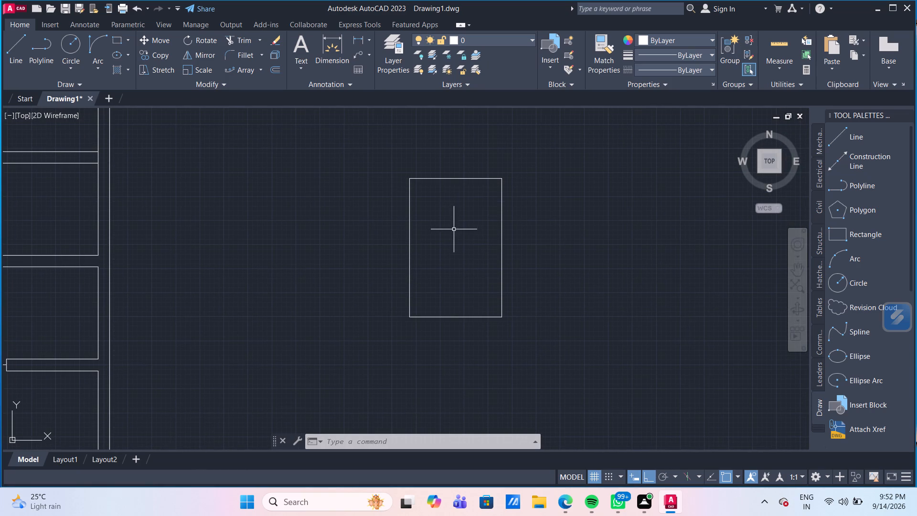
pyautogui.moveTo(520, 348); pyautogui.dragTo(496, 303)
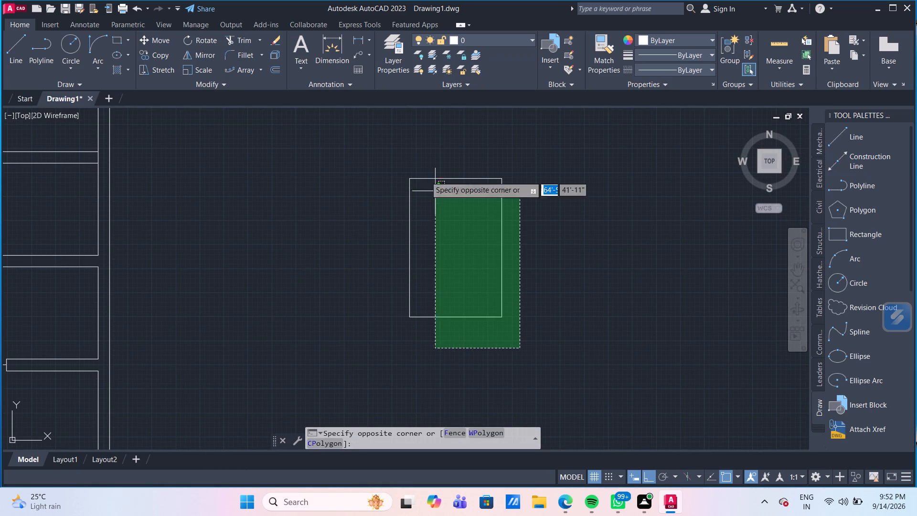
pyautogui.click(390, 132)
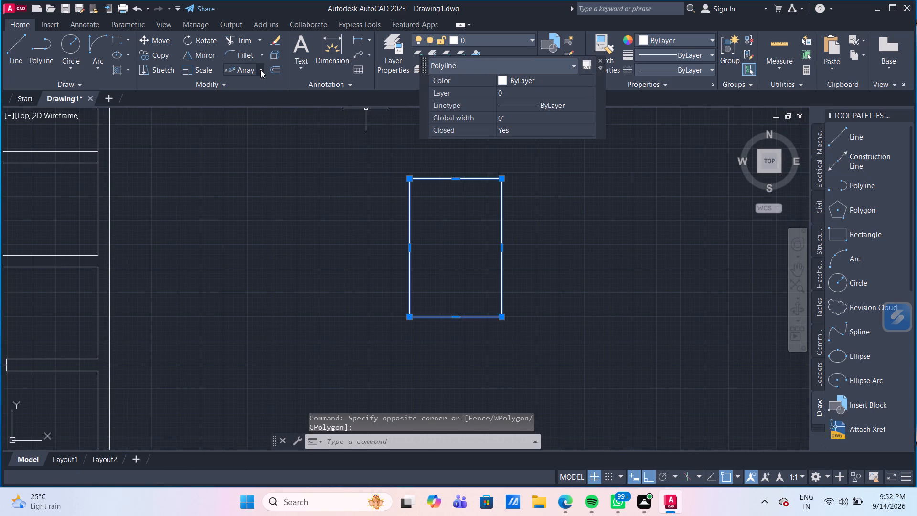
pyautogui.click(271, 52)
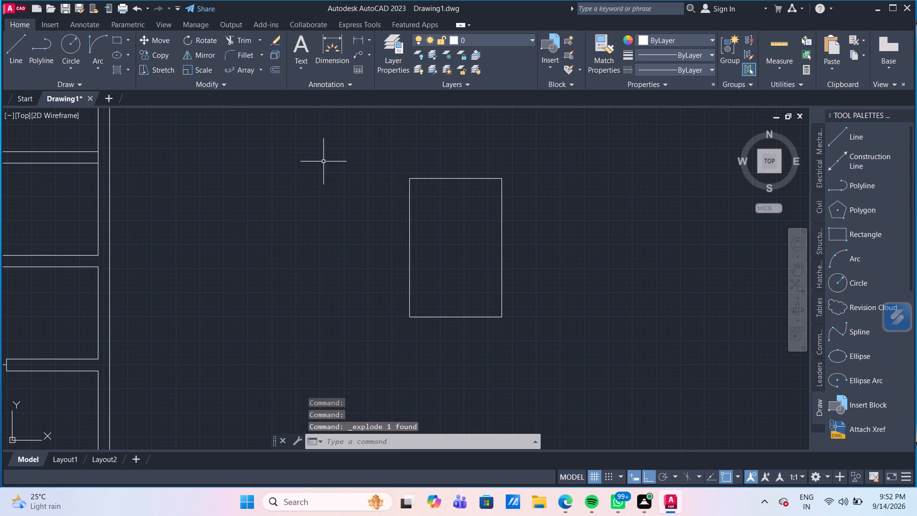
# Offset the exploded rectangle's top edge 2" inward, using the Through option.
pyautogui.press('o')
pyautogui.press('Return')
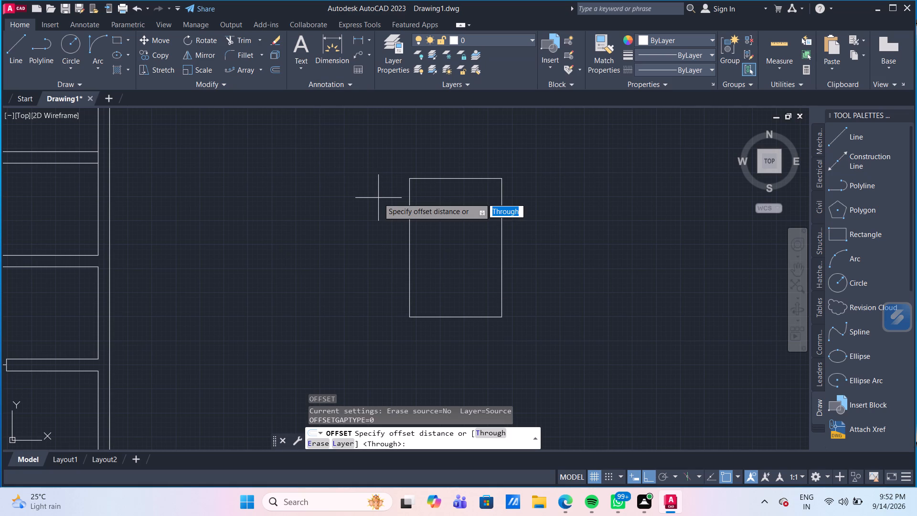
pyautogui.press('Return')
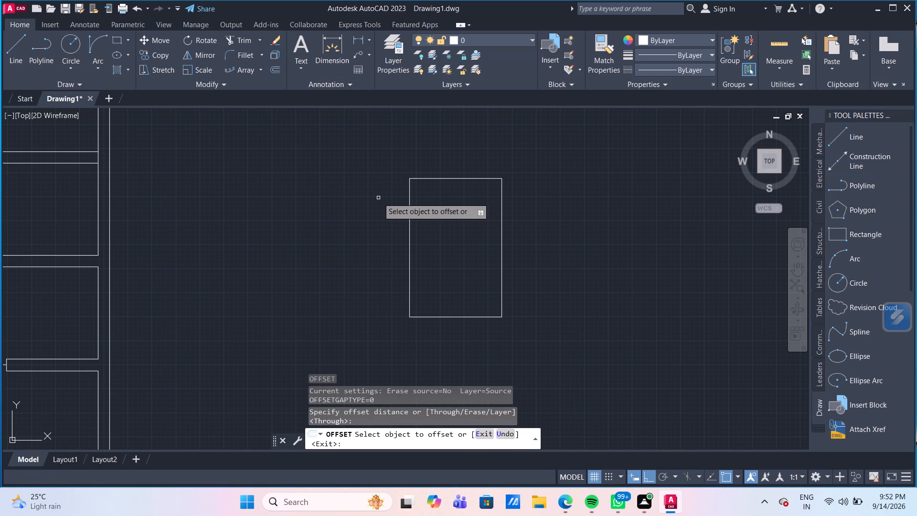
pyautogui.click(459, 179)
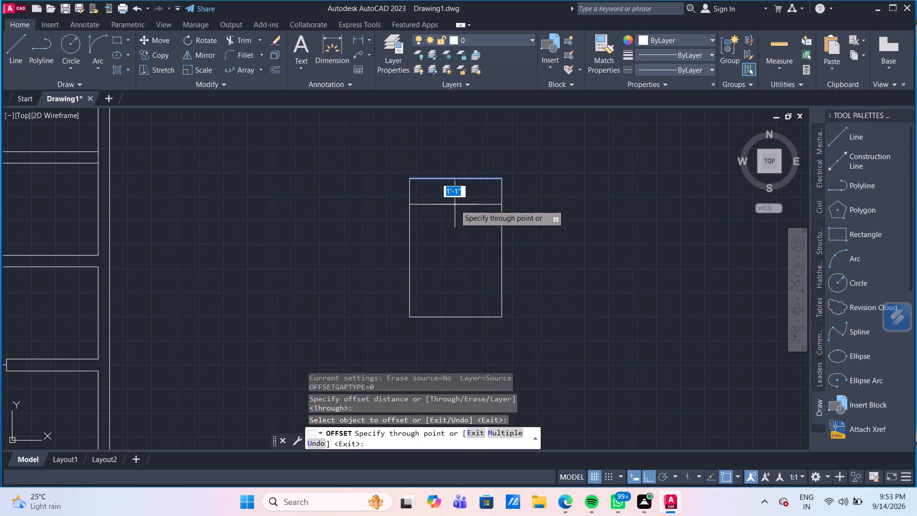
pyautogui.press('2')
pyautogui.press('Return')
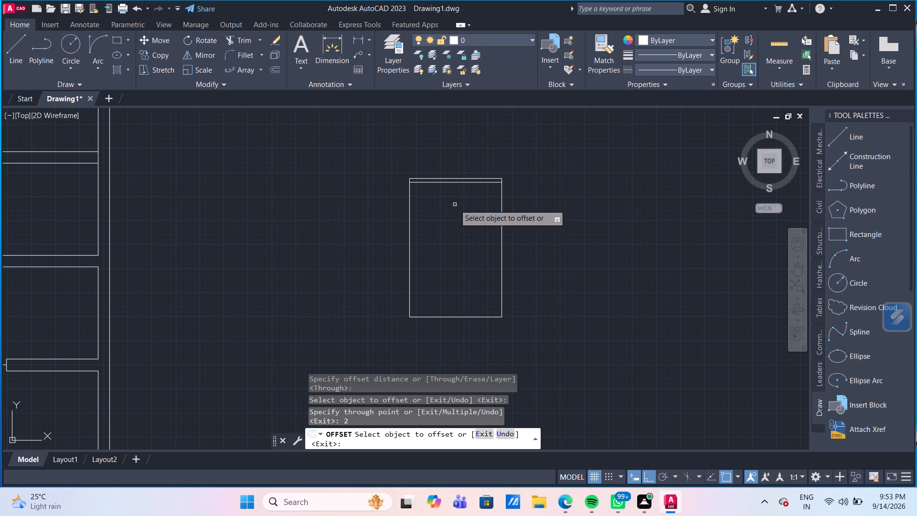
pyautogui.press('Escape')
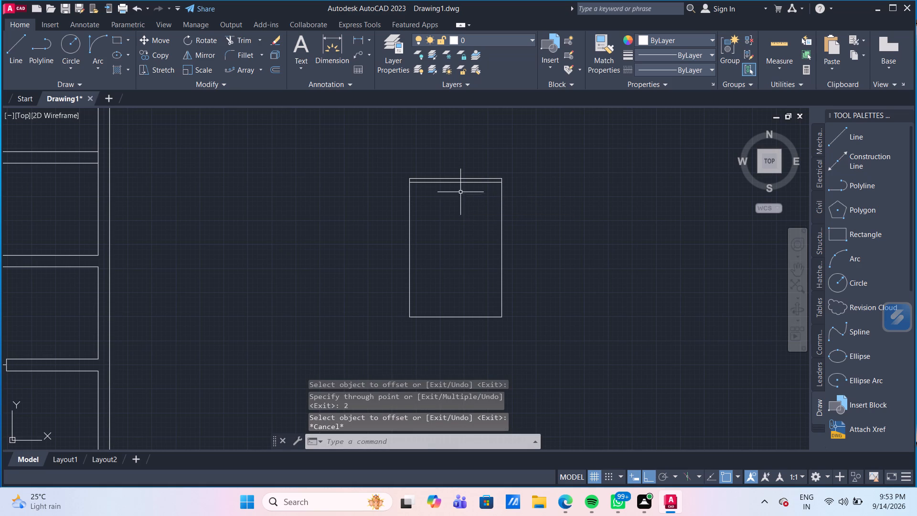
# Delete the line offset 2" below the rectangle's top edge.
pyautogui.click(460, 183)
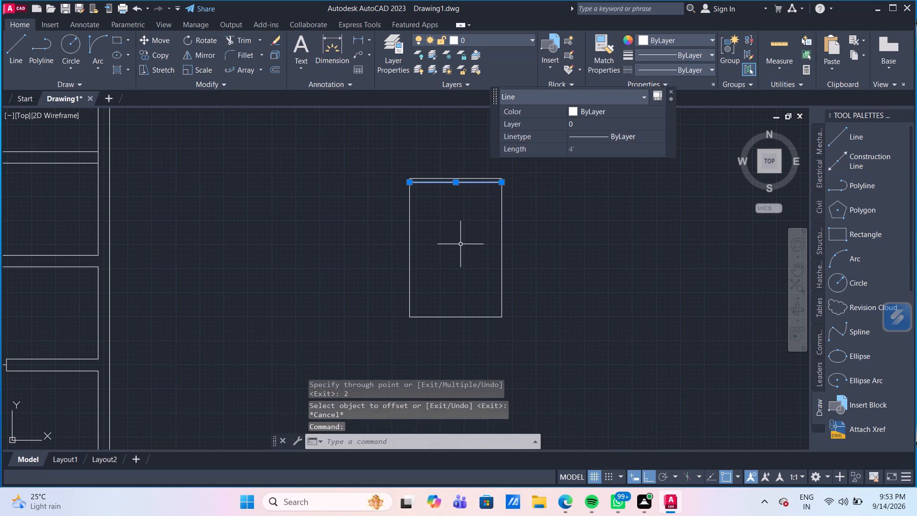
pyautogui.press('Delete')
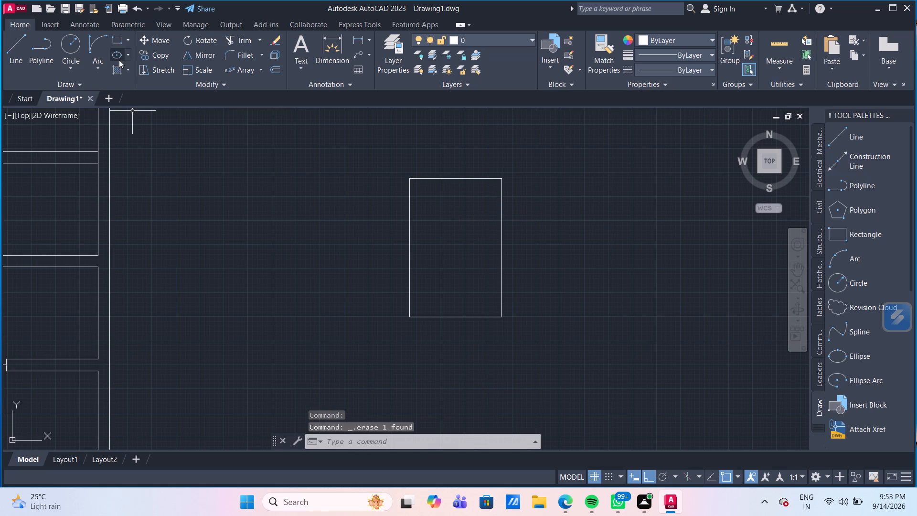
# Offset the rectangle's top edge 2' downward inside the rectangle, using the Through option.
pyautogui.press('o')
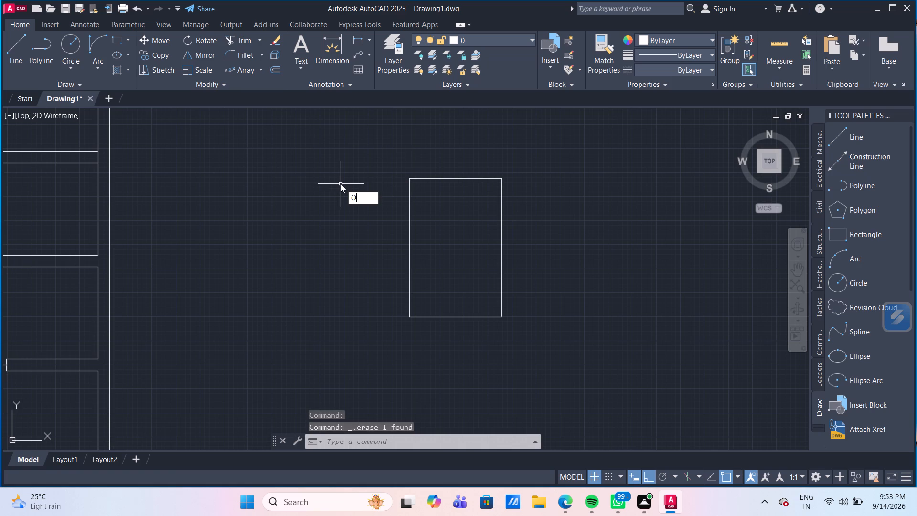
pyautogui.press('Return')
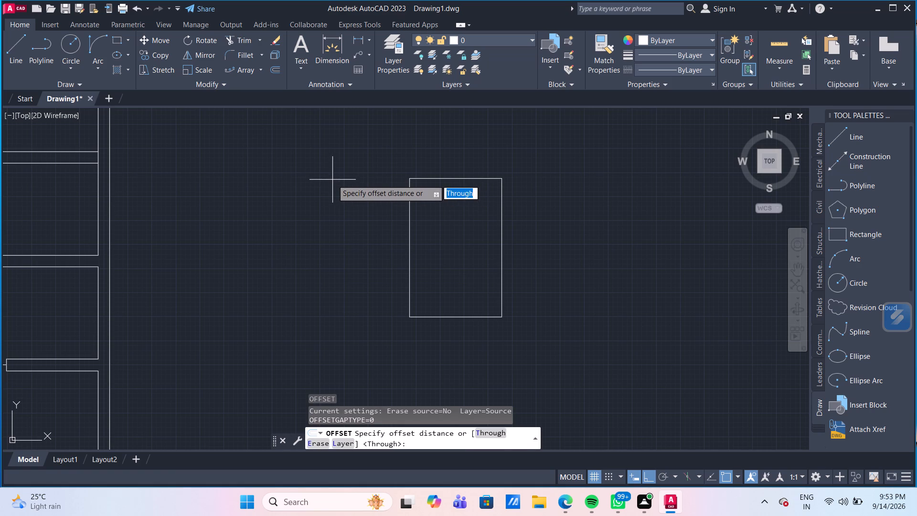
pyautogui.press('Return')
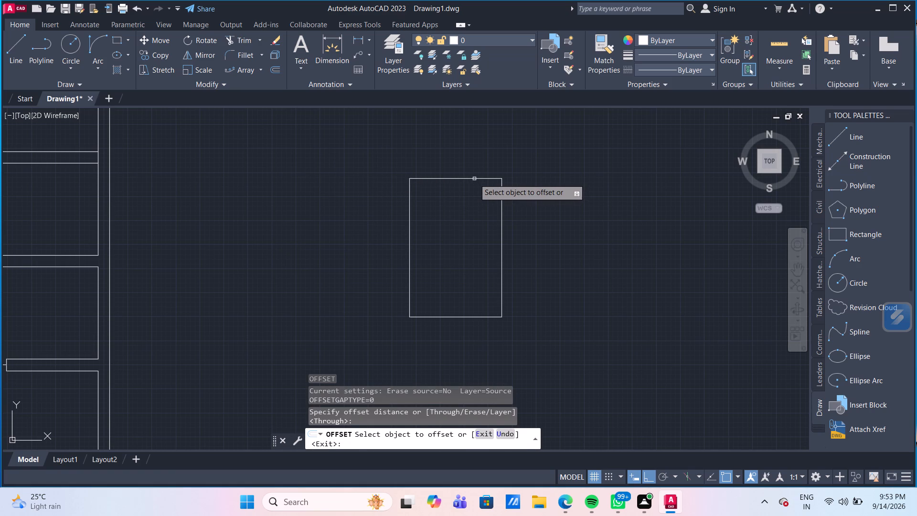
pyautogui.moveTo(474, 179); pyautogui.dragTo(472, 188)
pyautogui.write("2'")
pyautogui.press('Return')
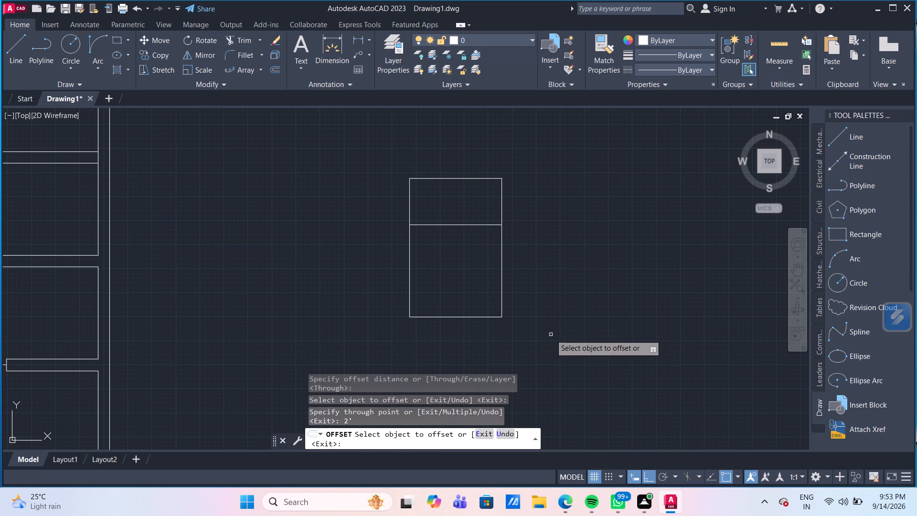
pyautogui.press('Escape')
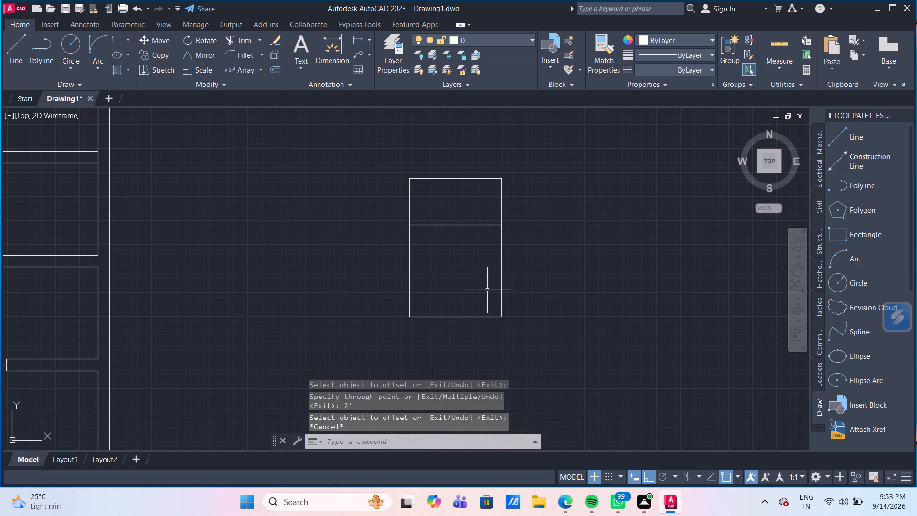
# Draw a line along the rectangle's west edge from the dividing line down to the bottom corner.
pyautogui.scroll(1, 470, 238)
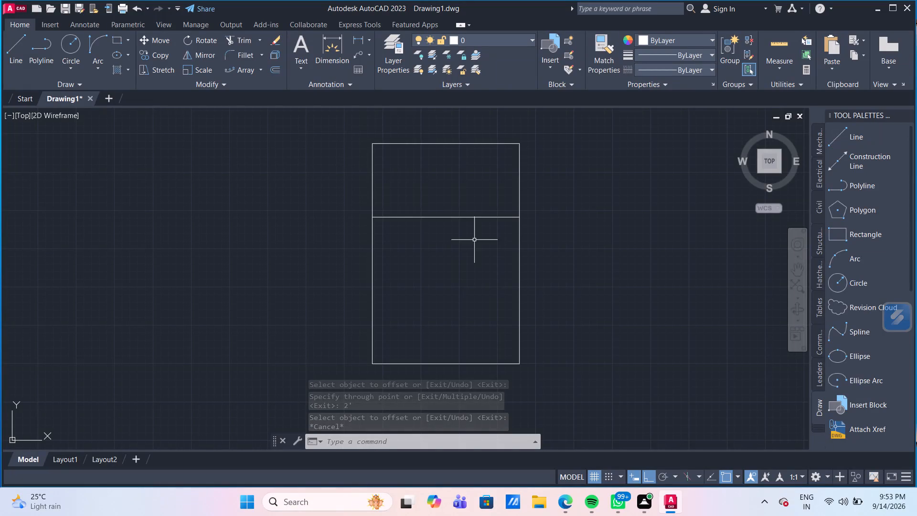
pyautogui.click(20, 45)
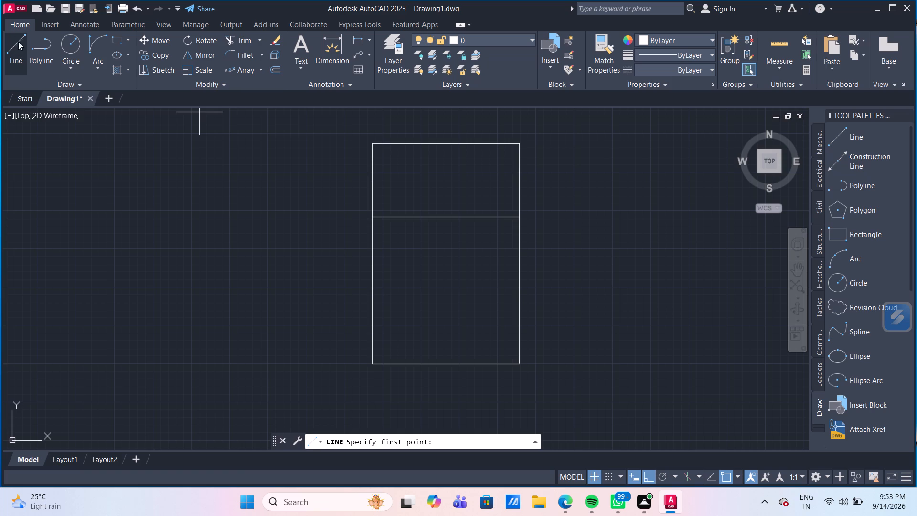
pyautogui.click(11, 47)
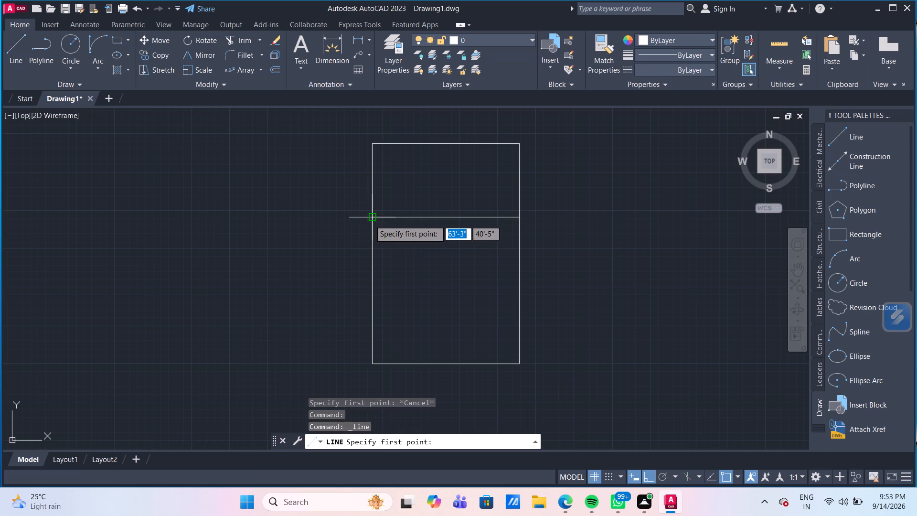
pyautogui.click(374, 219)
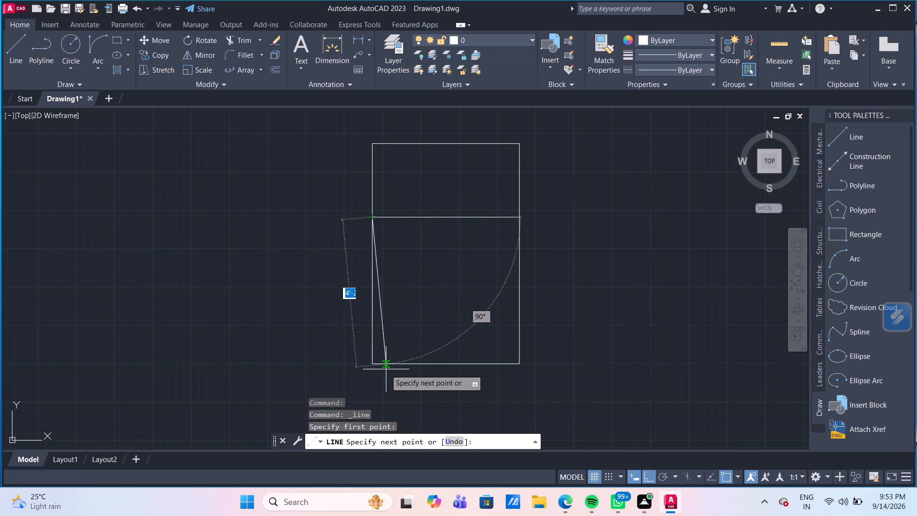
pyautogui.click(373, 363)
pyautogui.press('Return')
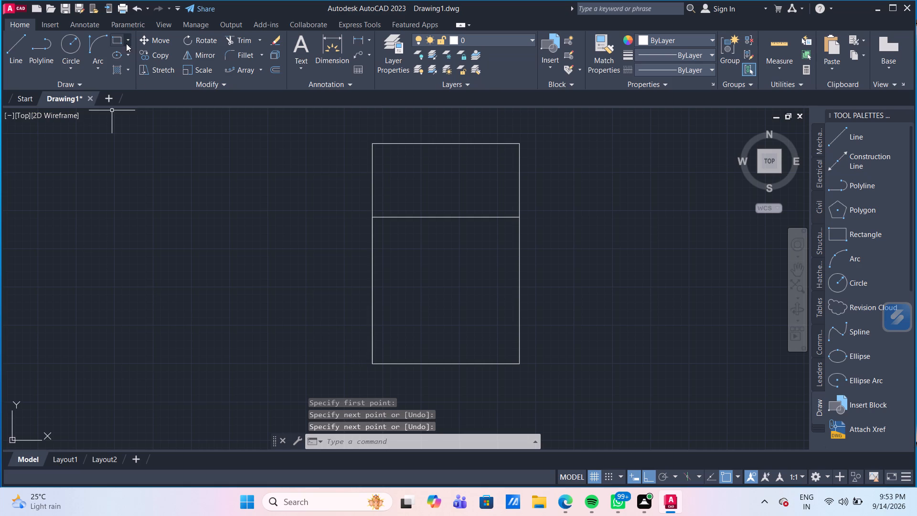
# Chamfer the corner between the dividing line and the new west-edge line with both distances at 6".
pyautogui.click(260, 56)
pyautogui.click(256, 94)
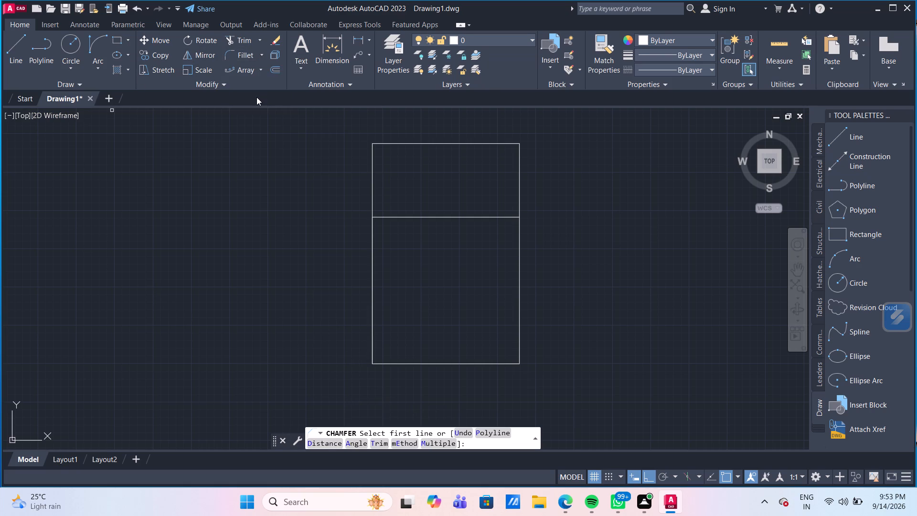
pyautogui.click(327, 442)
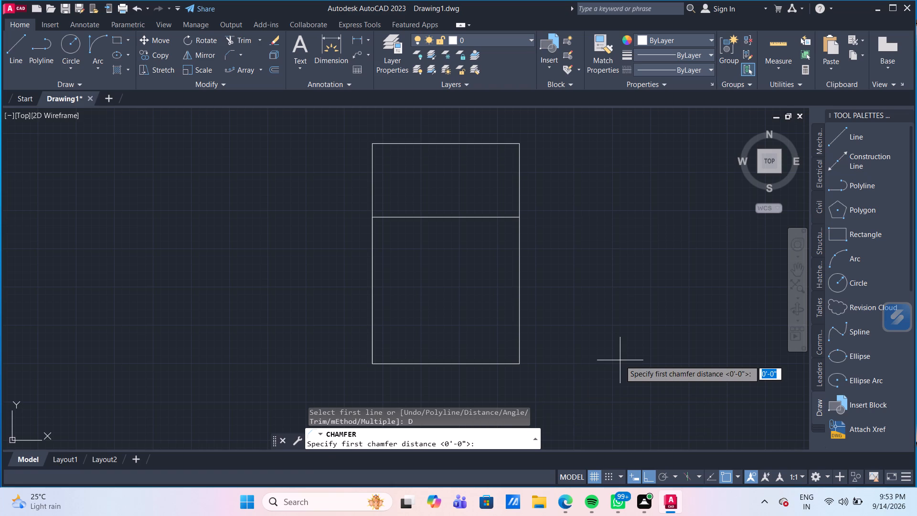
pyautogui.press('6')
pyautogui.hotkey('shift', '"')
pyautogui.press('Return')
pyautogui.hotkey('shift', '"')
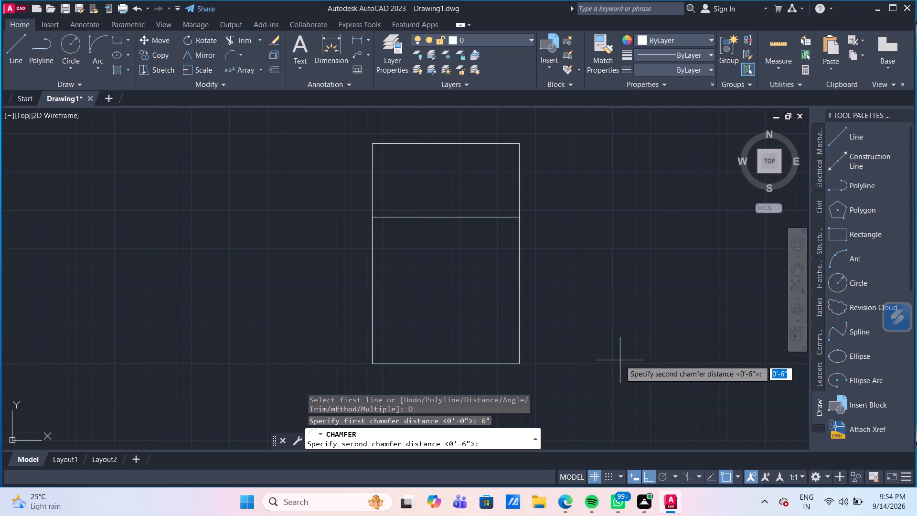
pyautogui.press('Return')
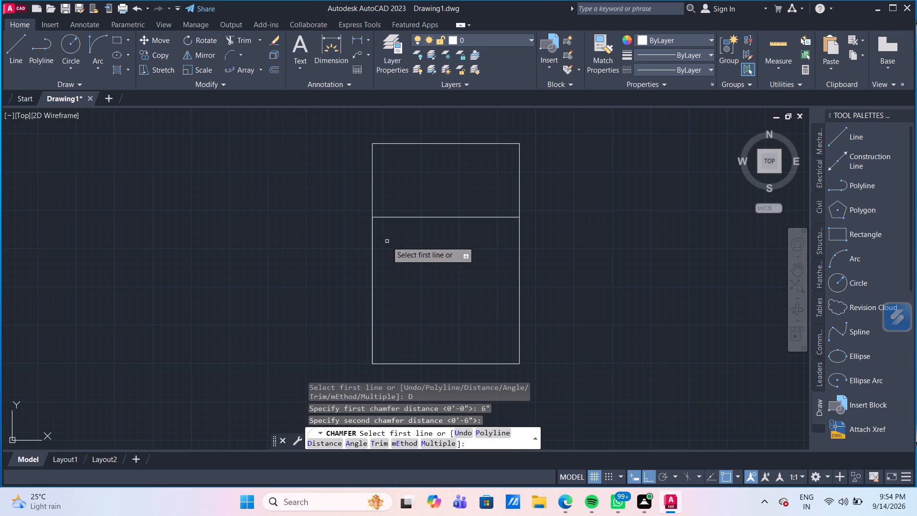
pyautogui.click(373, 232)
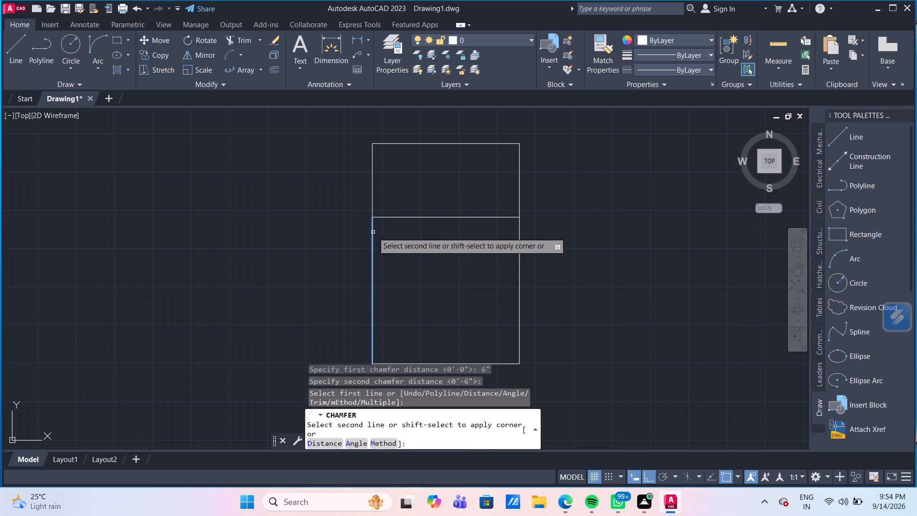
pyautogui.click(387, 218)
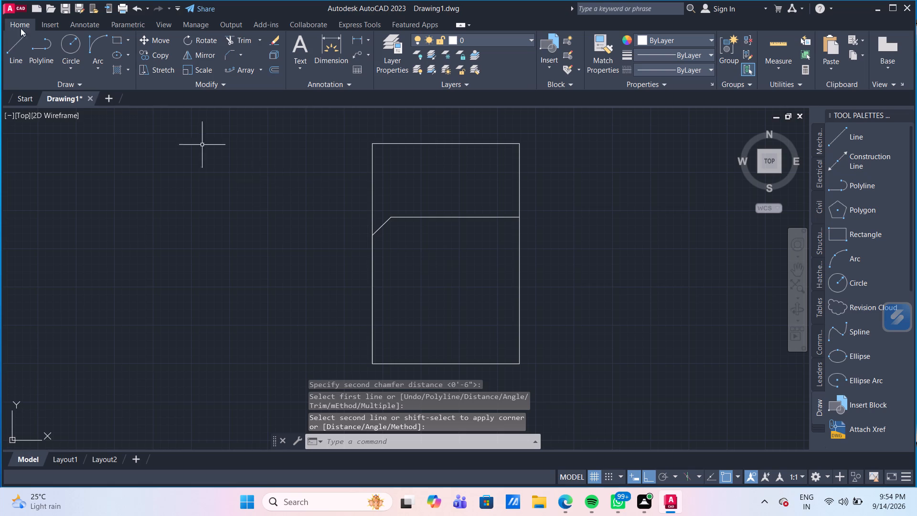
# Draw connected lines from the chamfer's lower end eastward, back to its upper end, and straight down past the horizontal line.
pyautogui.click(17, 50)
pyautogui.scroll(2, 367, 227)
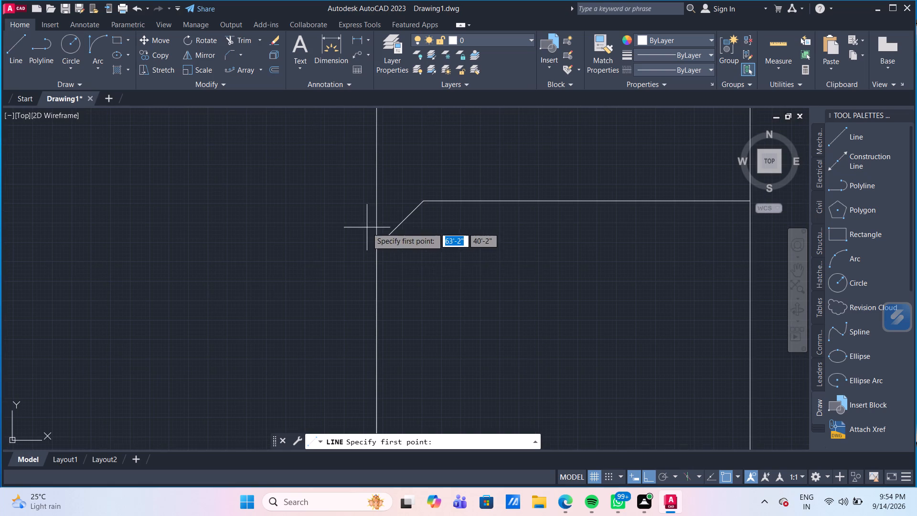
pyautogui.moveTo(379, 248); pyautogui.dragTo(384, 249)
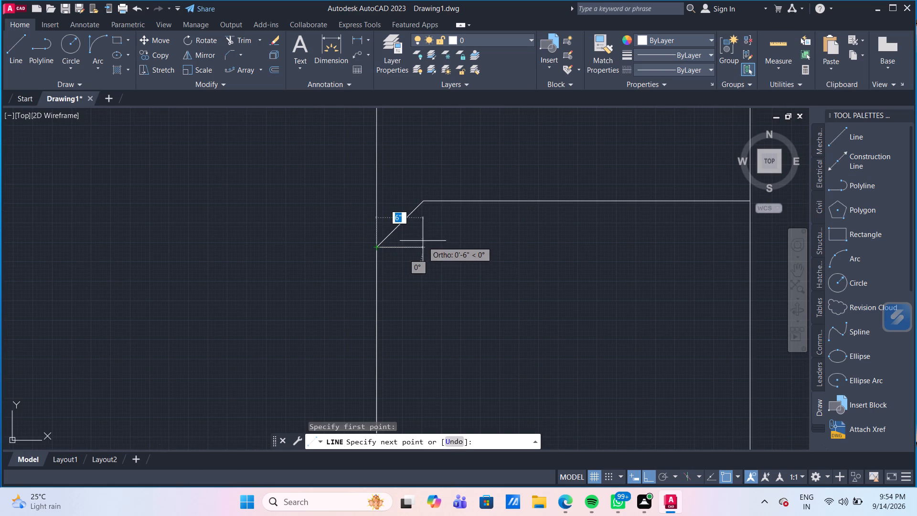
pyautogui.click(448, 247)
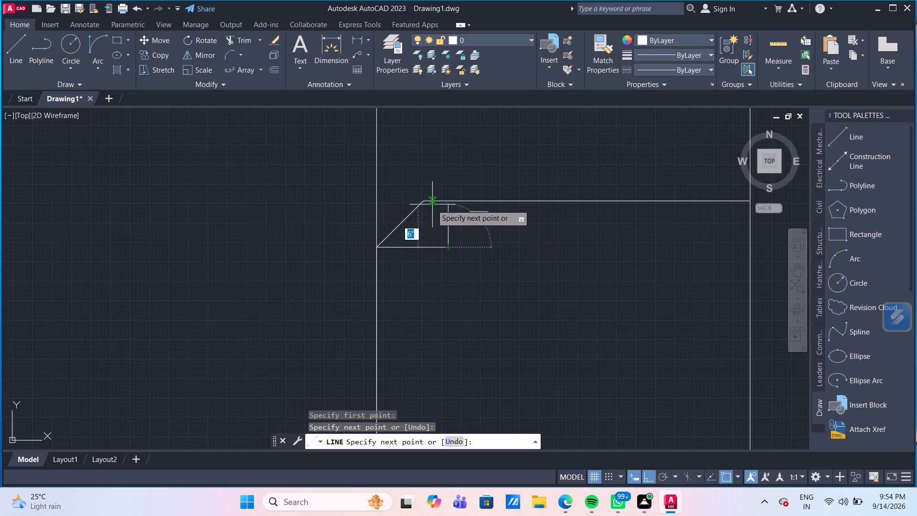
pyautogui.click(424, 203)
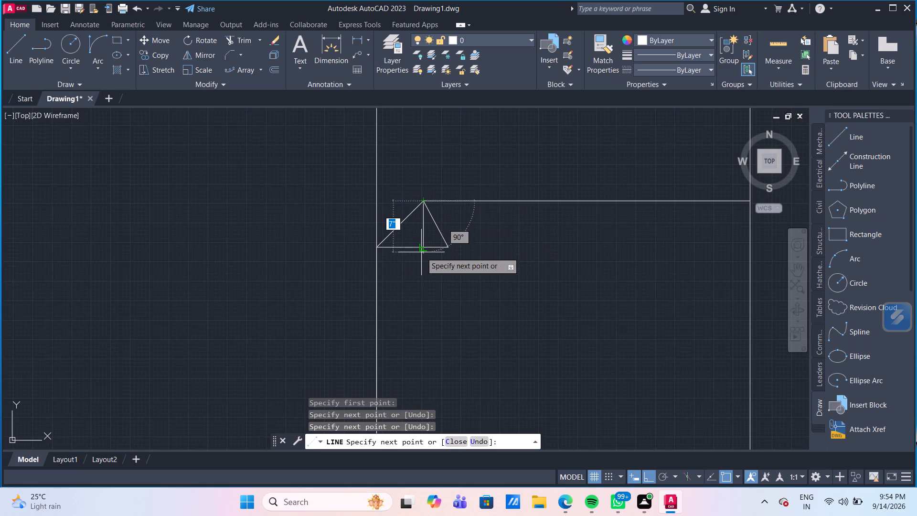
pyautogui.click(421, 260)
pyautogui.press('Return')
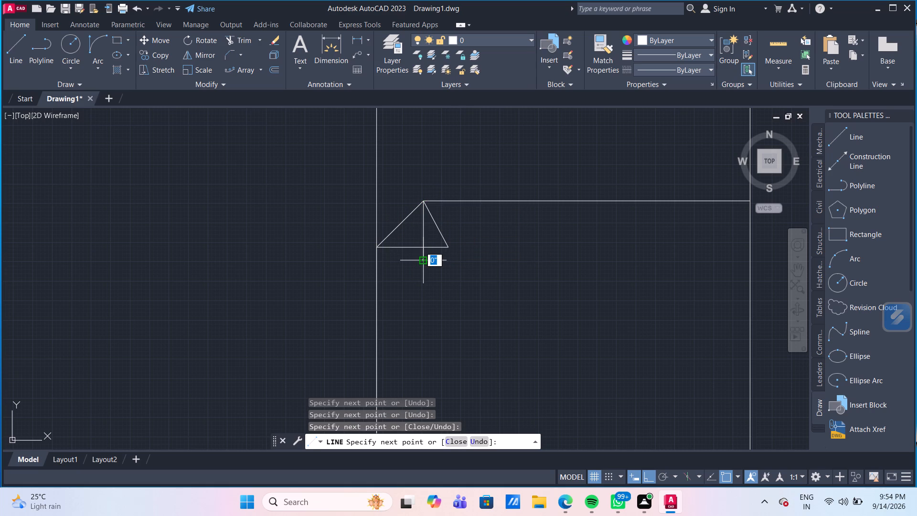
# Trim the two overhanging line ends and the extra slanted line beside the chamfer, leaving a triangular corner fold.
pyautogui.write('TR')
pyautogui.press('Return')
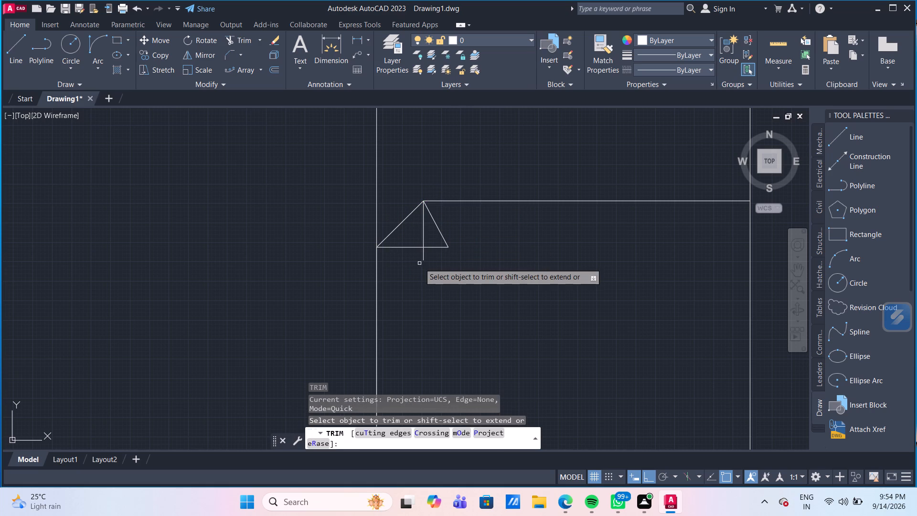
pyautogui.click(423, 255)
pyautogui.click(433, 247)
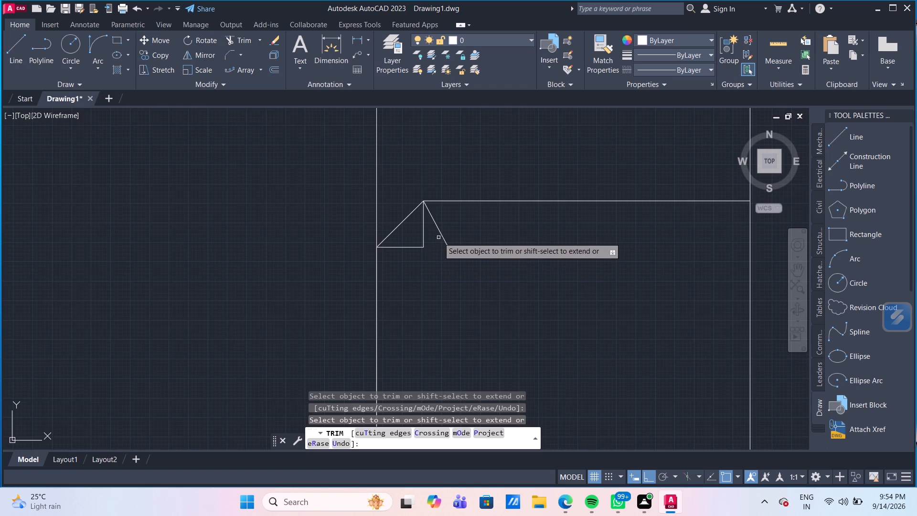
pyautogui.click(441, 234)
pyautogui.scroll(-3, 438, 236)
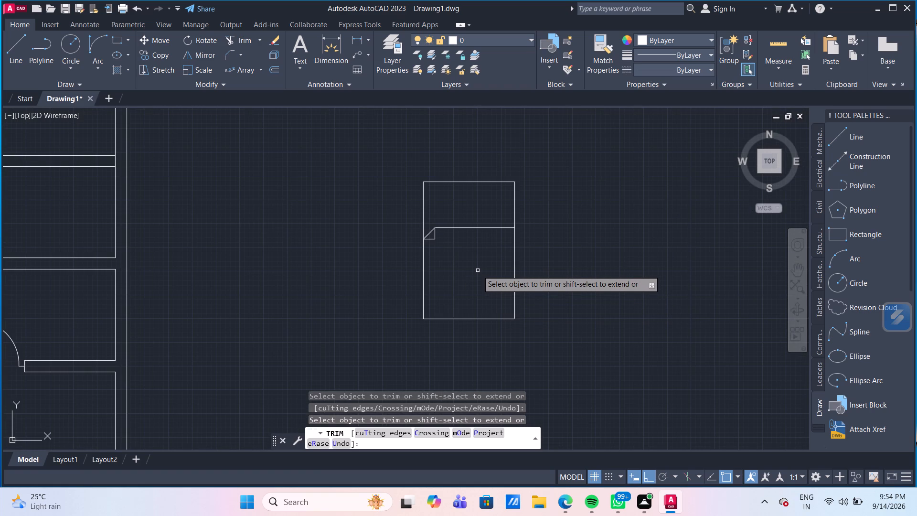
pyautogui.moveTo(476, 277); pyautogui.dragTo(459, 265, button='middle')
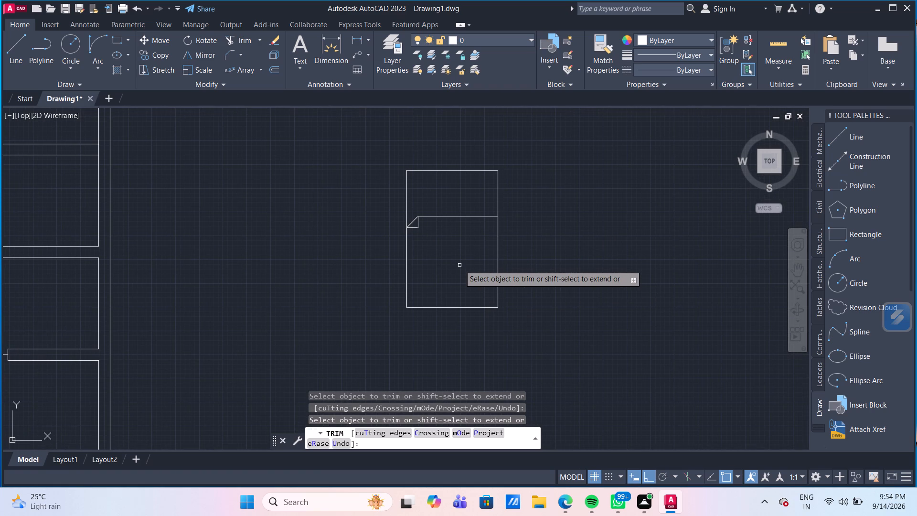
pyautogui.press('Escape')
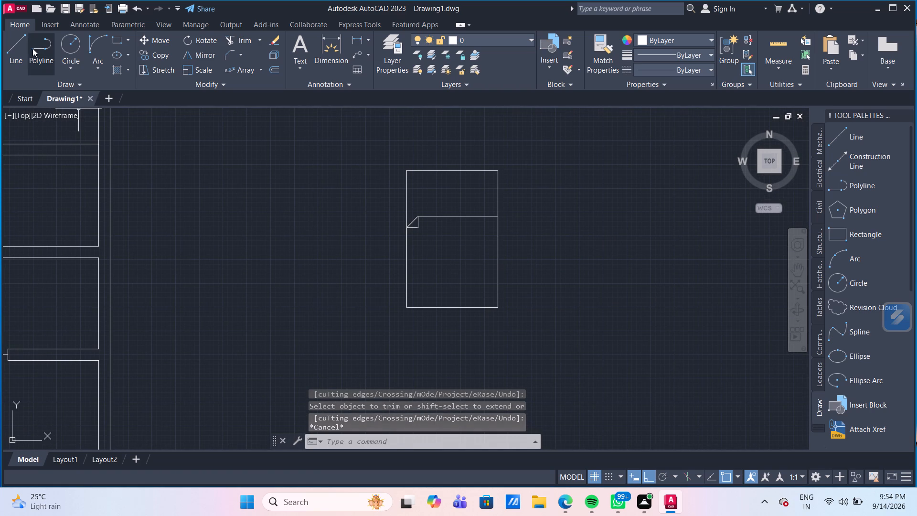
# Draw connected lines: vertical from dividing line to bottom edge near the east side, diagonal to the lower west edge, and horizontal across the full width.
pyautogui.click(21, 47)
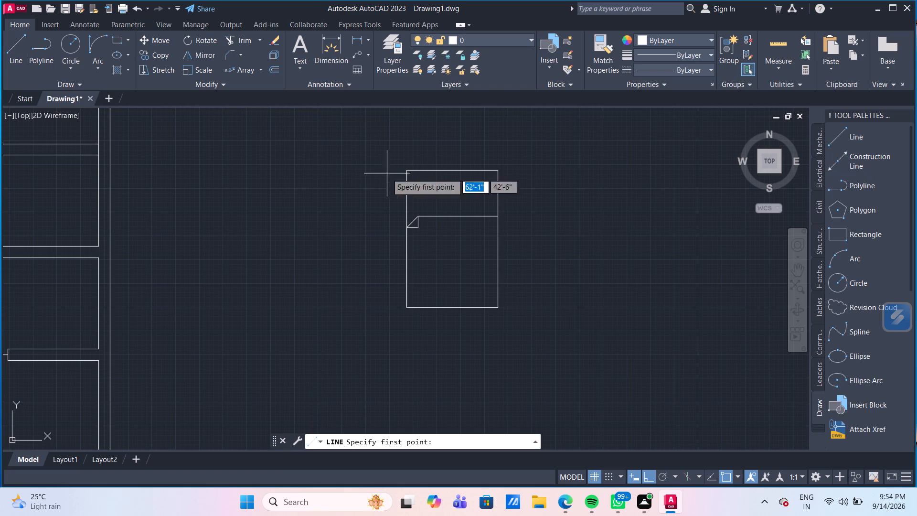
pyautogui.click(477, 216)
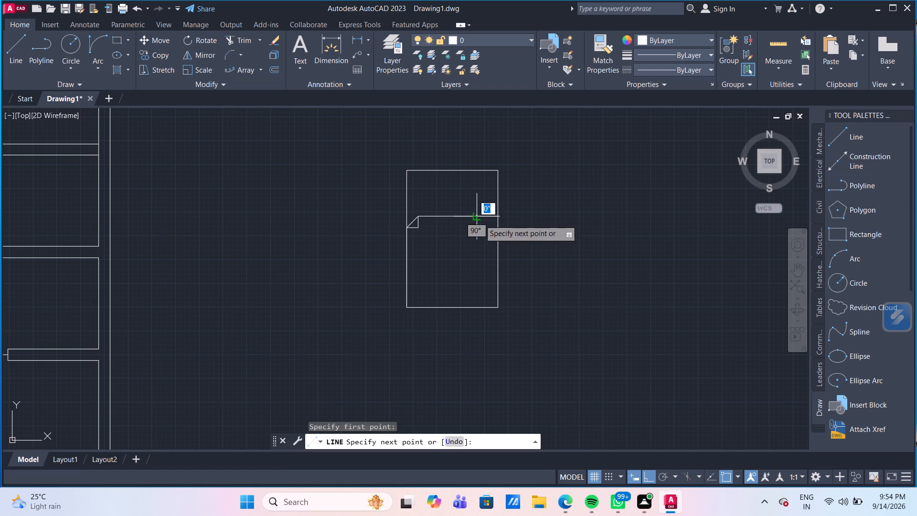
pyautogui.click(477, 305)
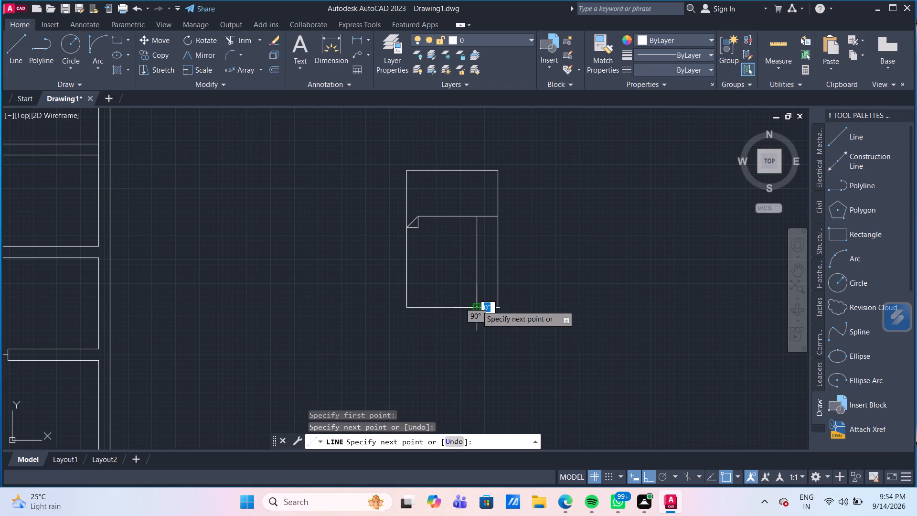
pyautogui.click(407, 285)
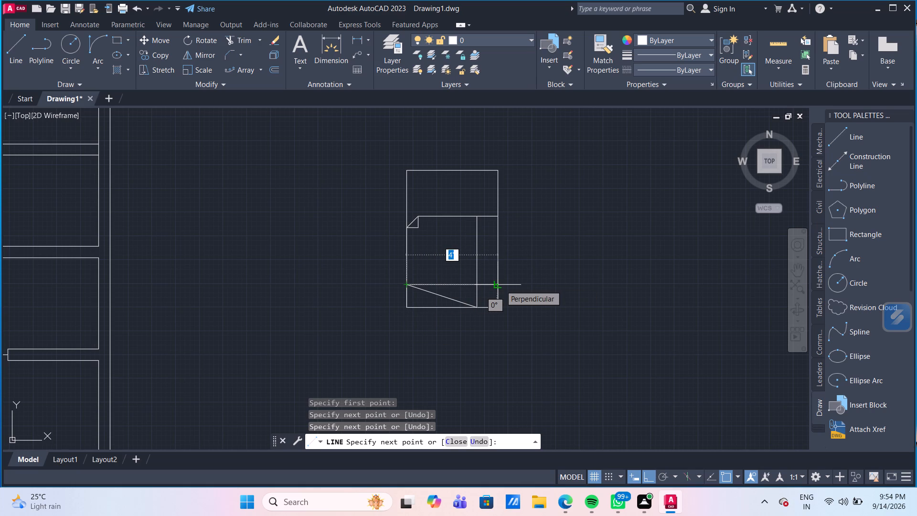
pyautogui.click(501, 285)
pyautogui.press('Escape')
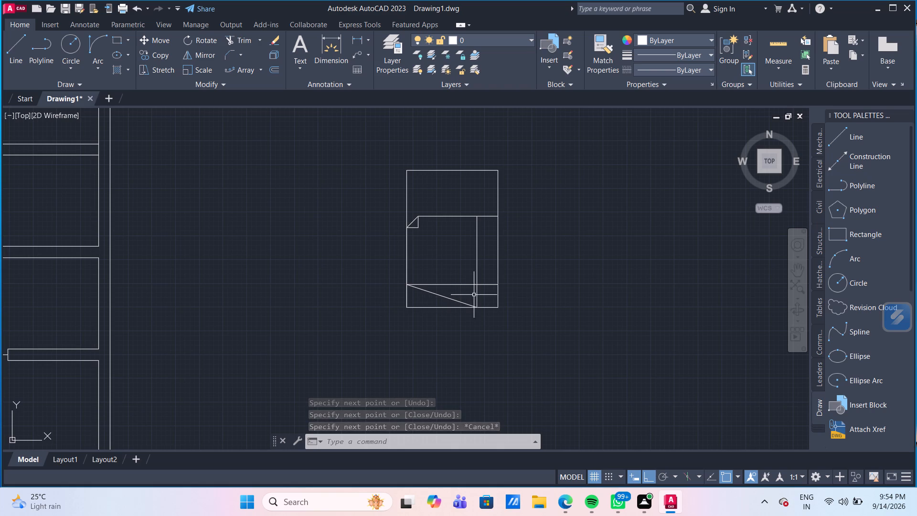
# Erase the vertical, diagonal and horizontal lines drawn in the lower part of the bed symbol.
pyautogui.moveTo(489, 293); pyautogui.dragTo(483, 290)
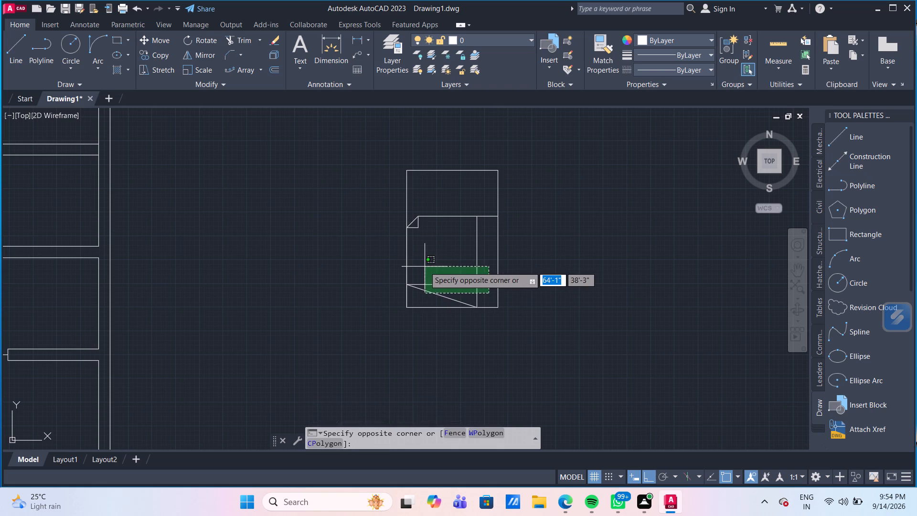
pyautogui.click(424, 266)
pyautogui.press('Delete')
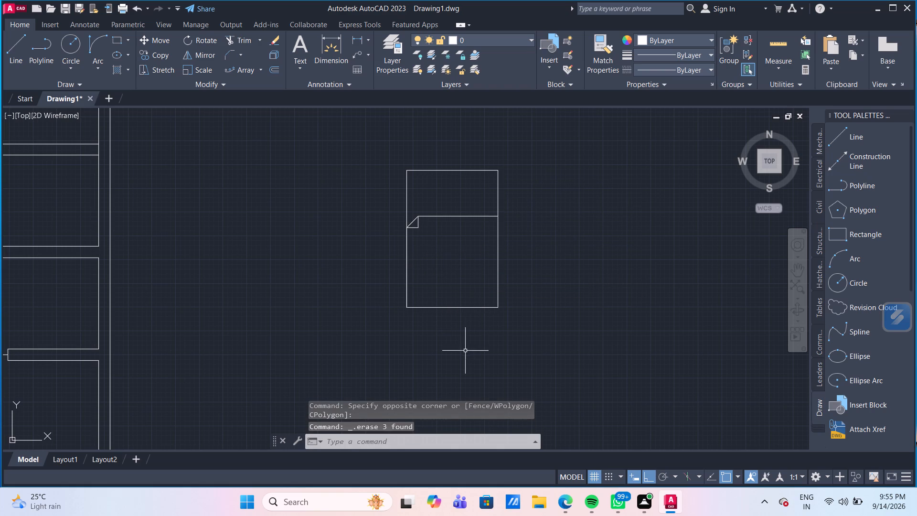
# Offset the bed symbol's east edge inward by 1' and its bottom edge inward by 9".
pyautogui.moveTo(545, 288); pyautogui.dragTo(534, 327, button='middle')
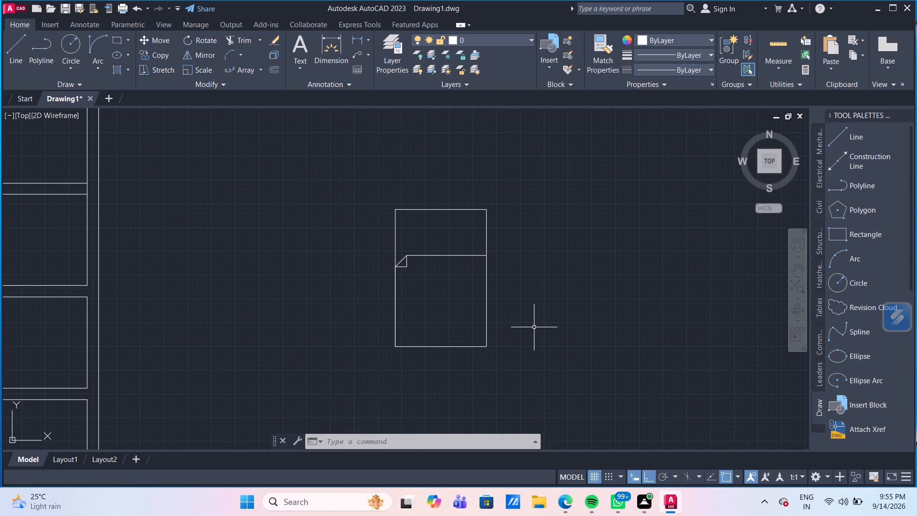
pyautogui.press('o')
pyautogui.press('Return')
pyautogui.press('Return')
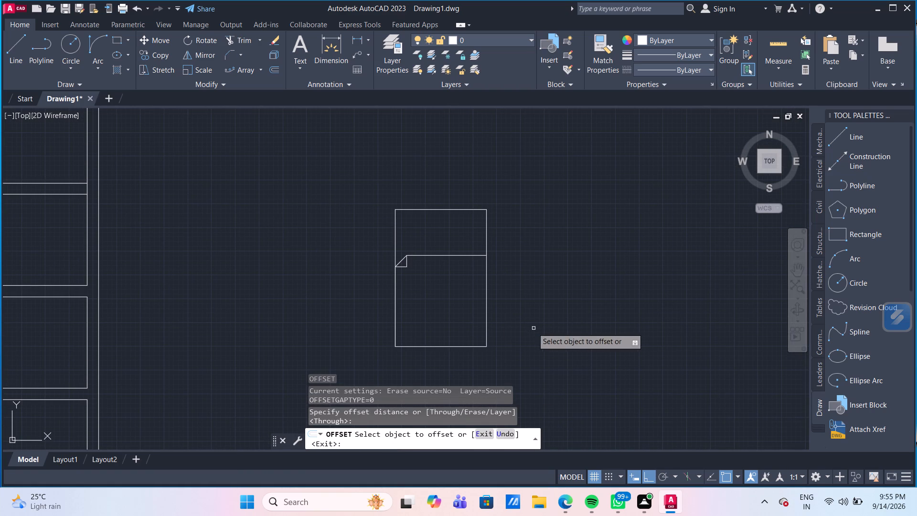
pyautogui.click(487, 305)
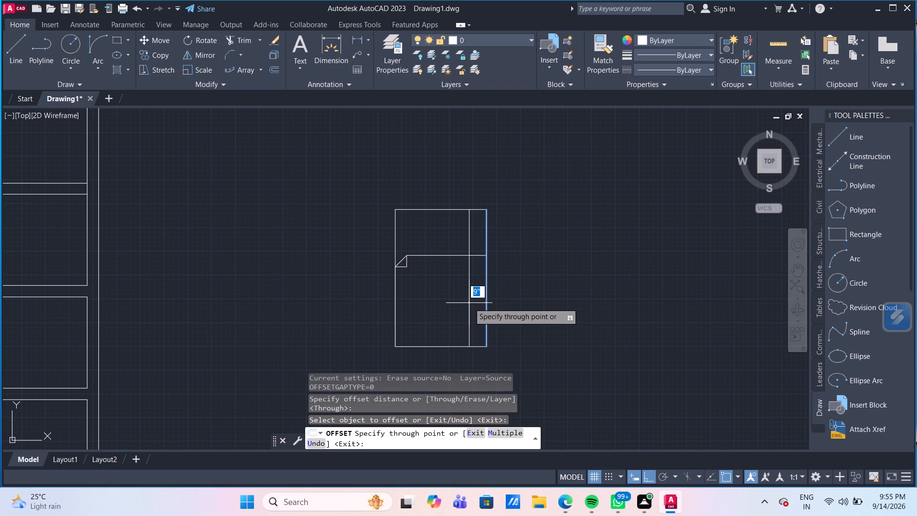
pyautogui.write("1'")
pyautogui.press('Return')
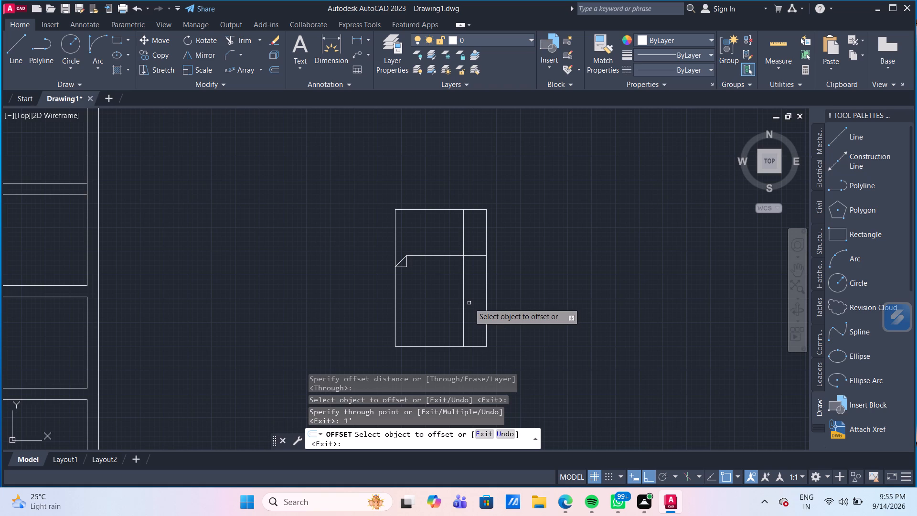
pyautogui.click(442, 347)
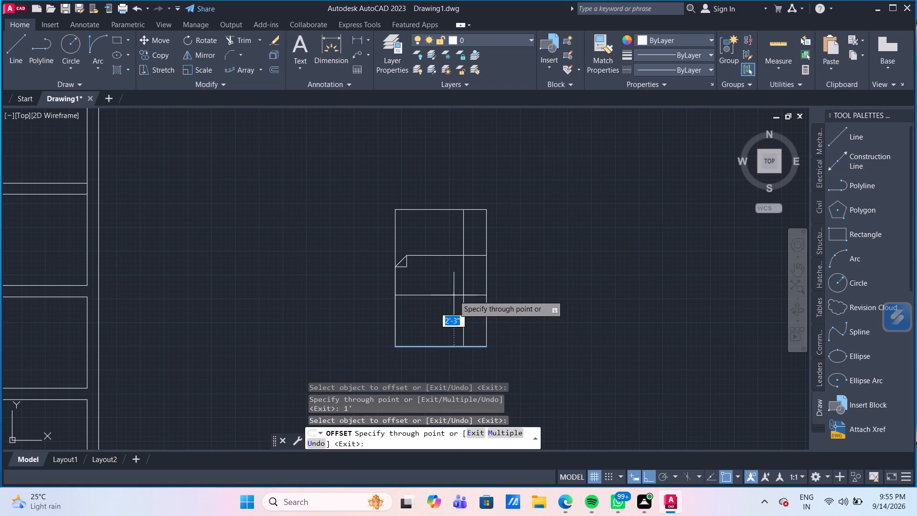
pyautogui.write('9"')
pyautogui.press('Return')
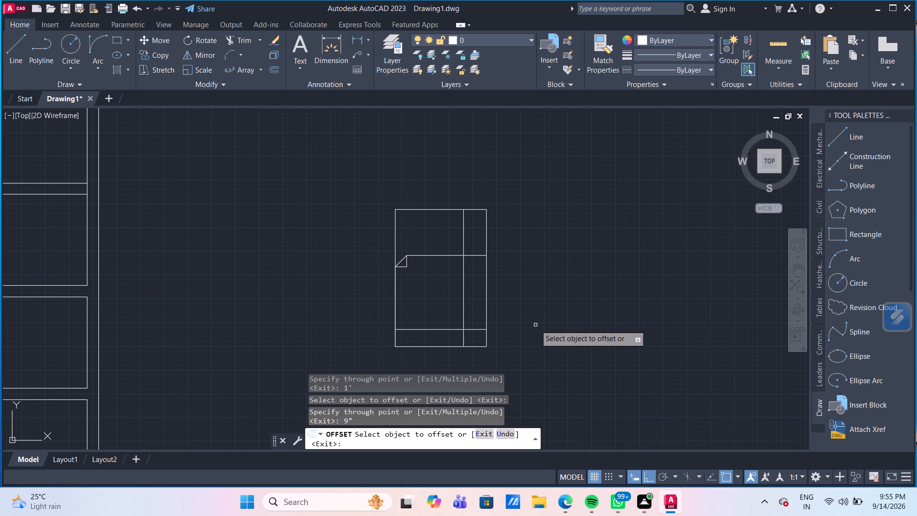
# Offset the new vertical line 3" westward and the new horizontal line 3" upward, further inside the bed symbol.
pyautogui.click(463, 317)
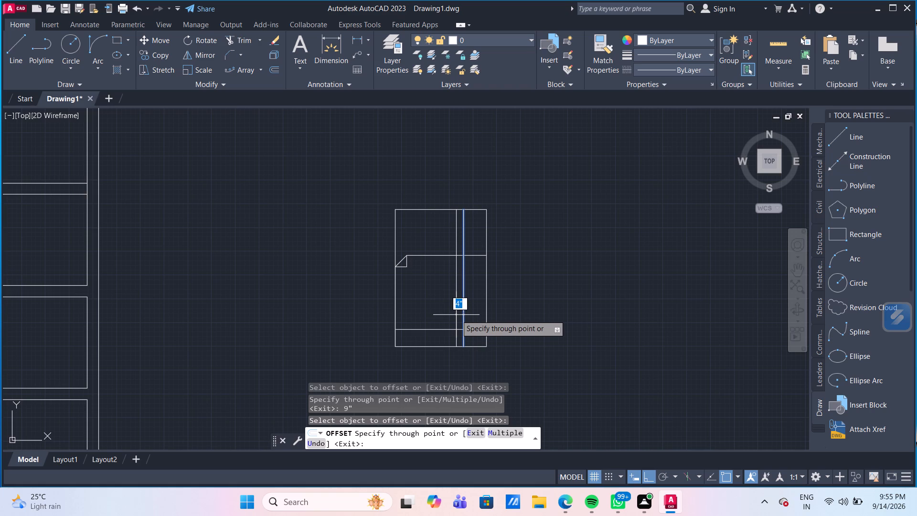
pyautogui.write('3"')
pyautogui.press('Return')
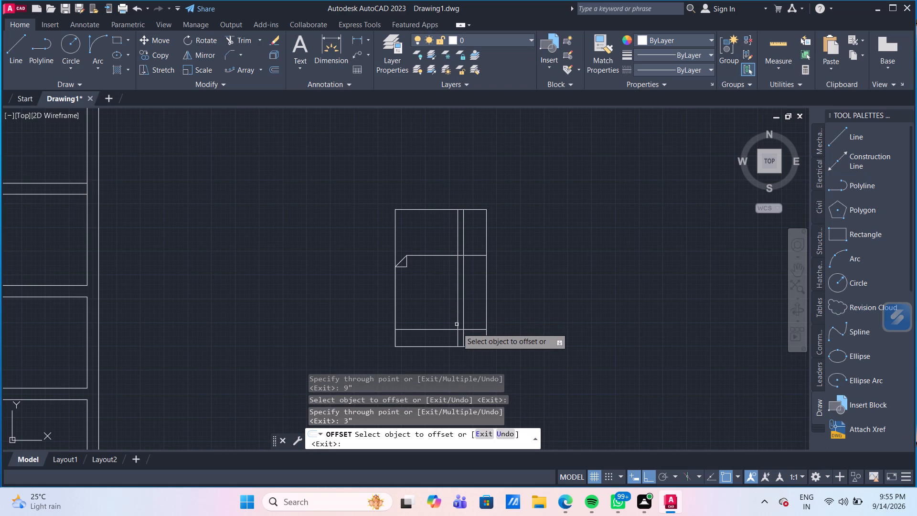
pyautogui.click(438, 330)
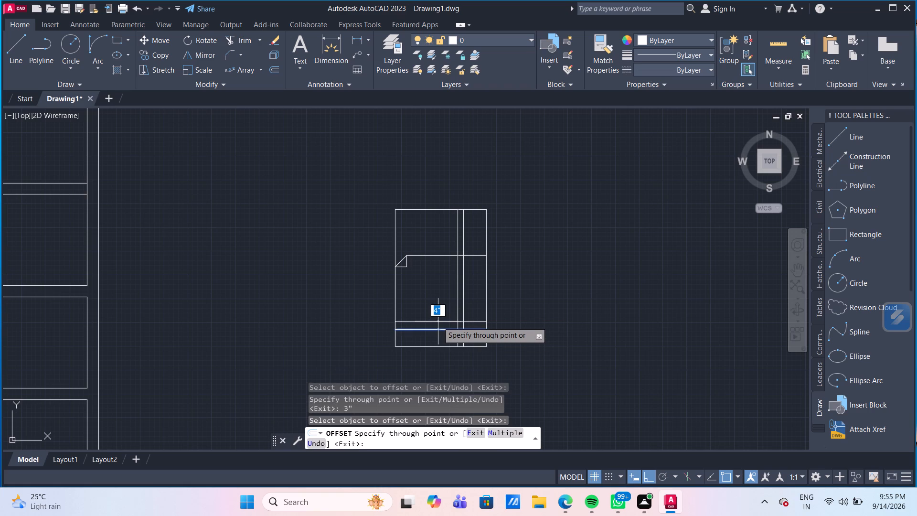
pyautogui.press('3')
pyautogui.hotkey('shift', '"')
pyautogui.press('Return')
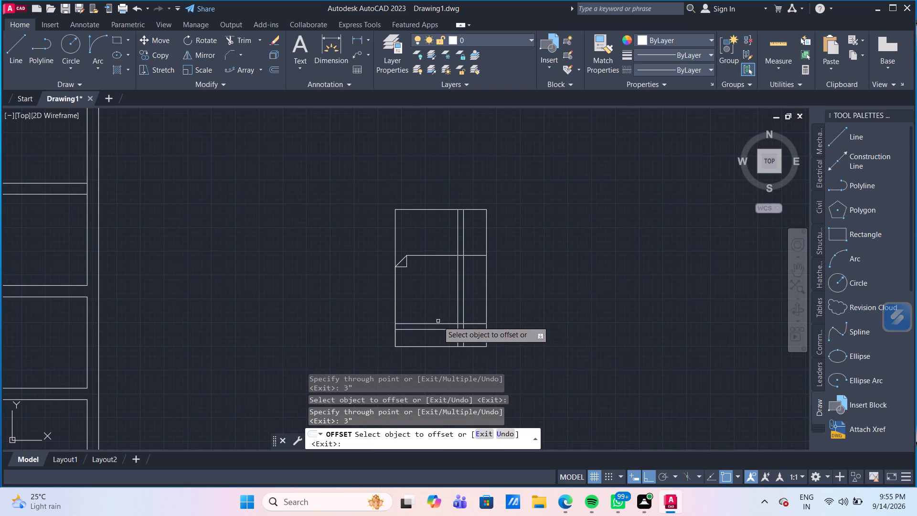
pyautogui.press('Escape')
# Erase the first pair of offset lines, the vertical 1' from the east edge and the horizontal 9" above the bottom.
pyautogui.click(477, 329)
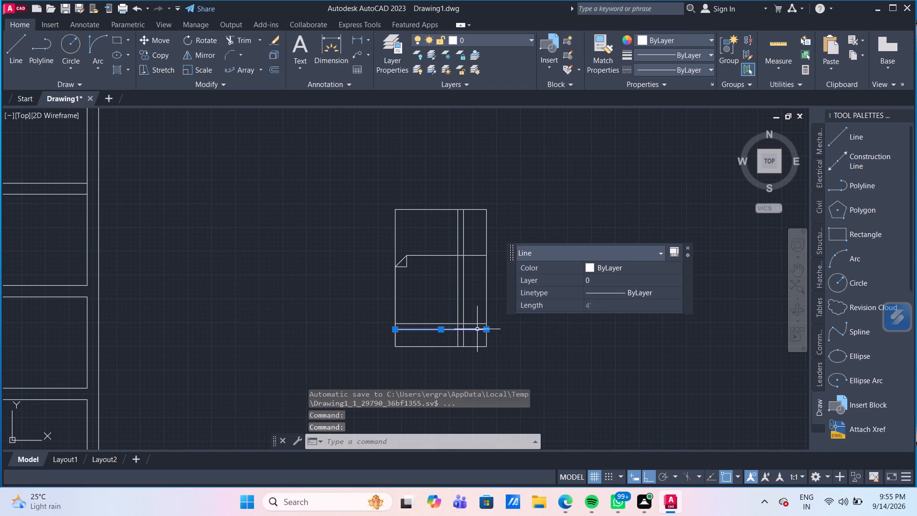
pyautogui.click(464, 340)
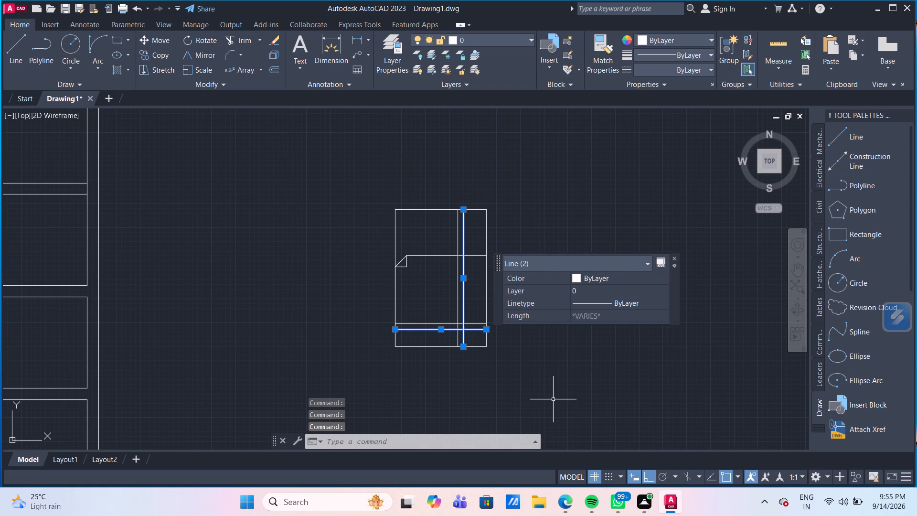
pyautogui.press('Delete')
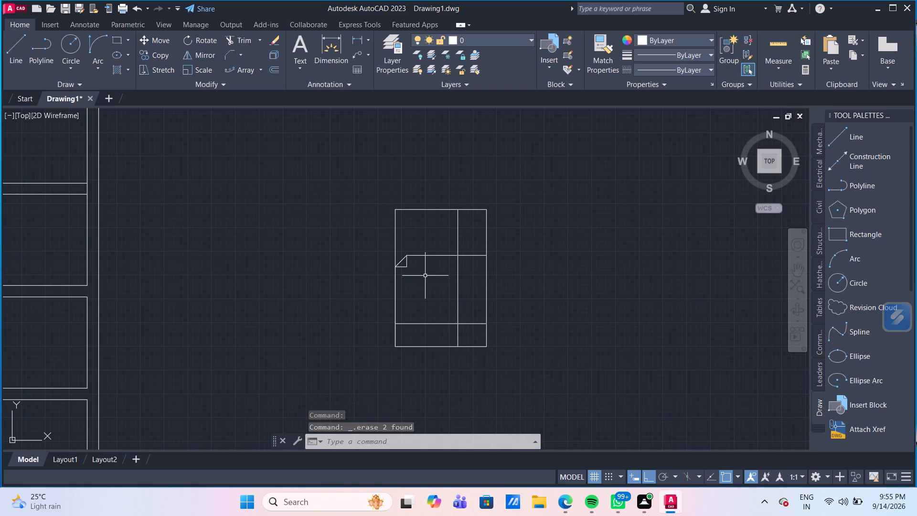
# Trim the part of the inner vertical line that lies above the dividing line of the bed symbol.
pyautogui.scroll(1, 420, 248)
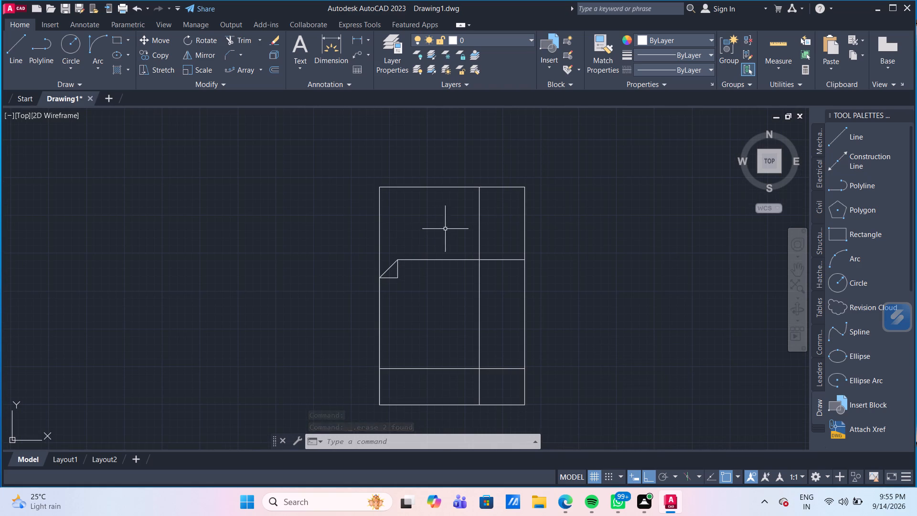
pyautogui.write('TR')
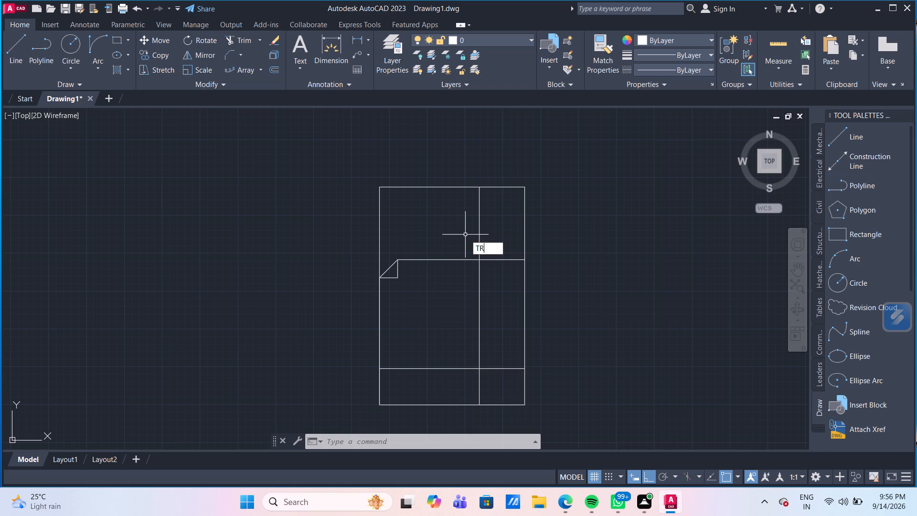
pyautogui.press('Return')
pyautogui.click(480, 233)
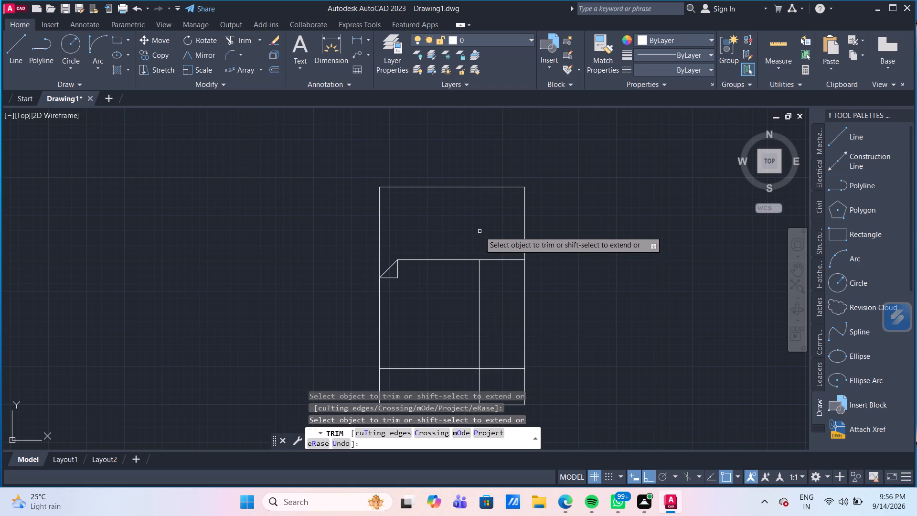
pyautogui.press('Escape')
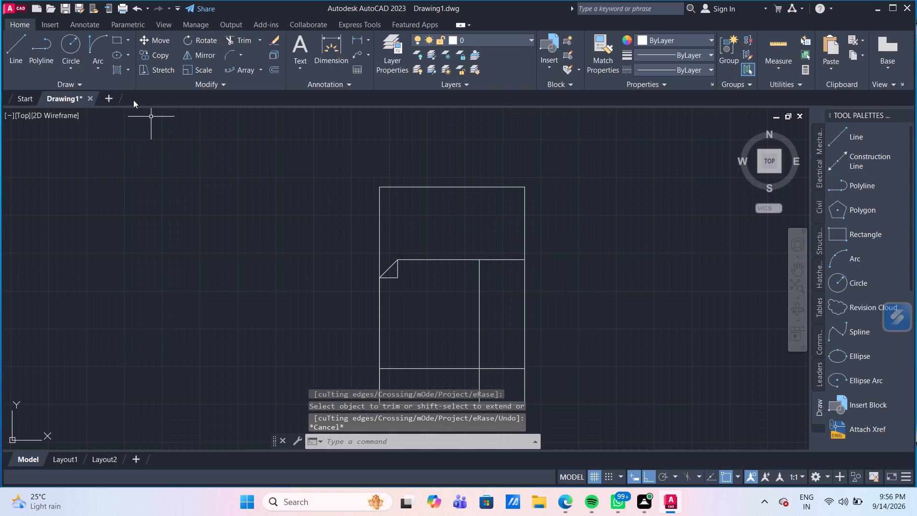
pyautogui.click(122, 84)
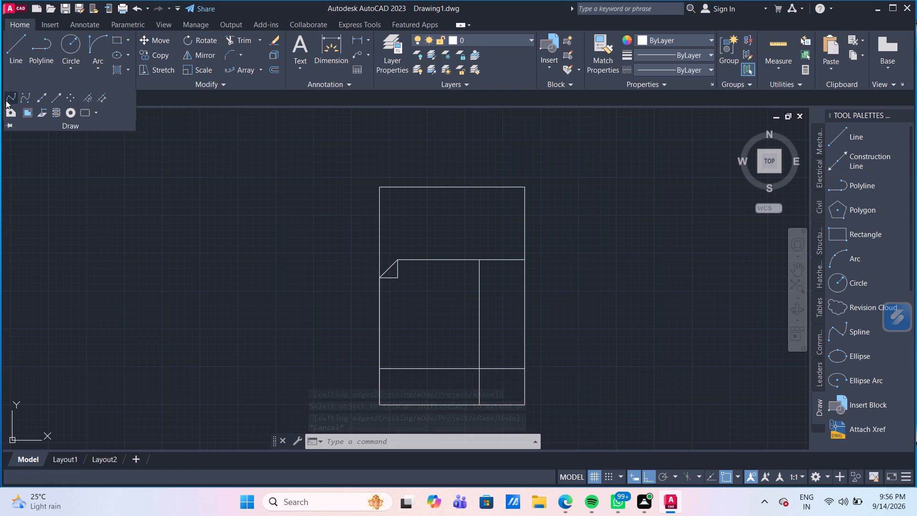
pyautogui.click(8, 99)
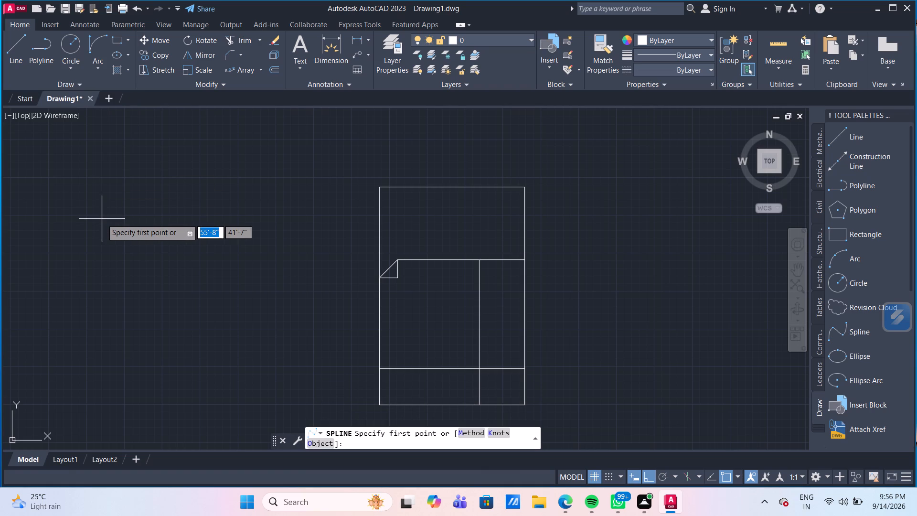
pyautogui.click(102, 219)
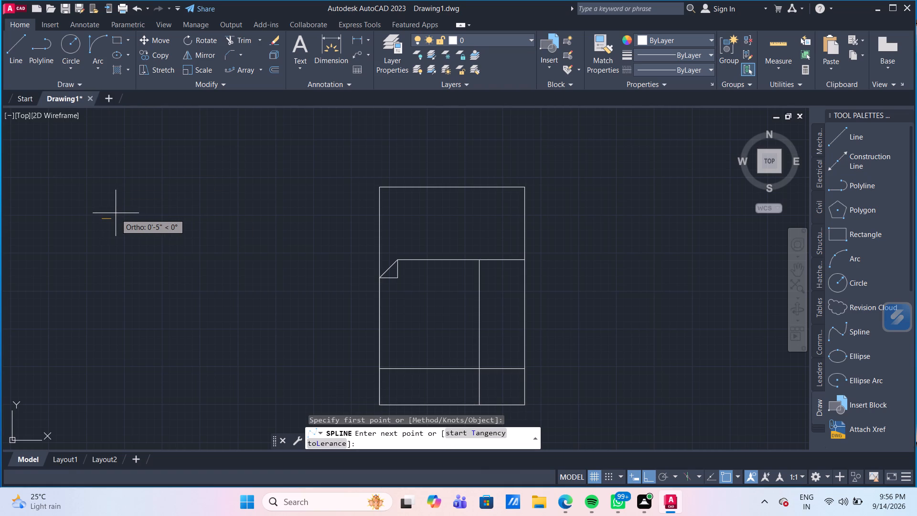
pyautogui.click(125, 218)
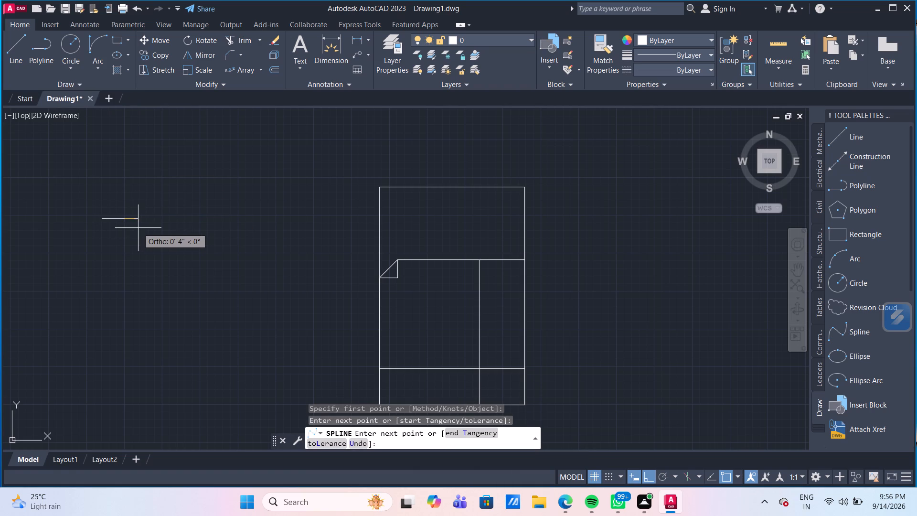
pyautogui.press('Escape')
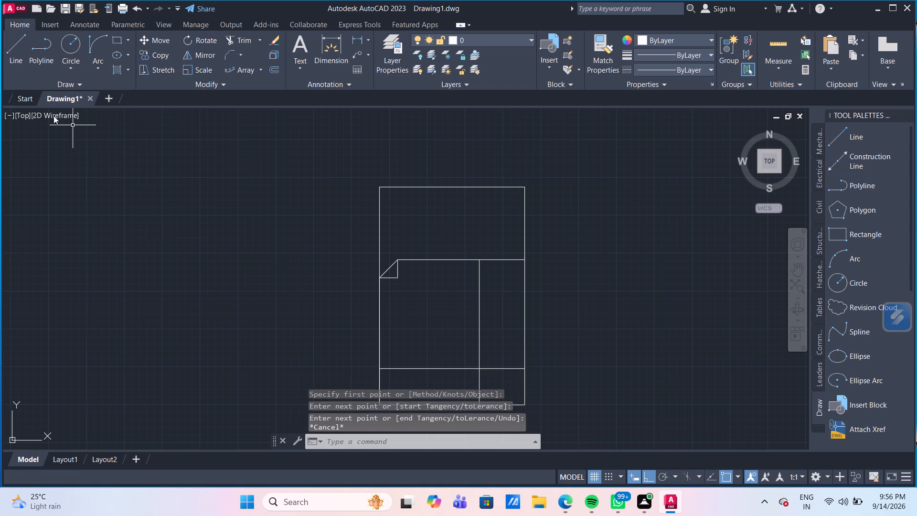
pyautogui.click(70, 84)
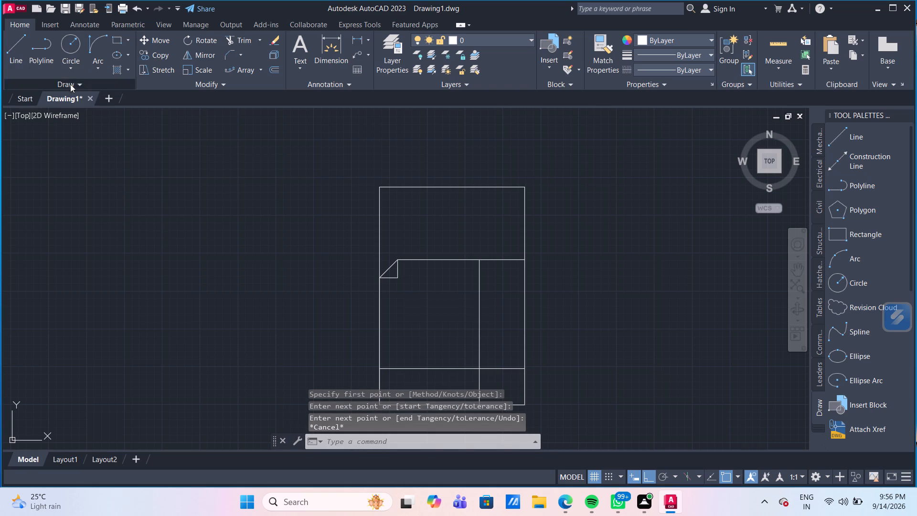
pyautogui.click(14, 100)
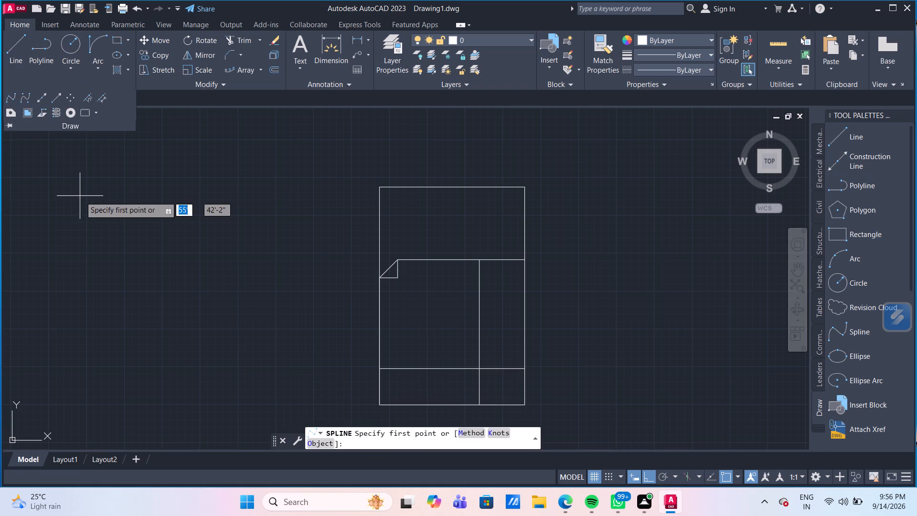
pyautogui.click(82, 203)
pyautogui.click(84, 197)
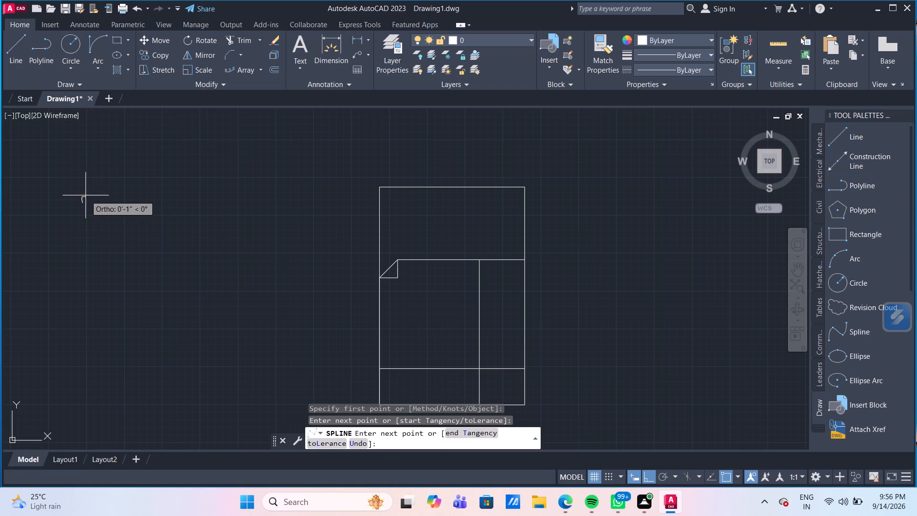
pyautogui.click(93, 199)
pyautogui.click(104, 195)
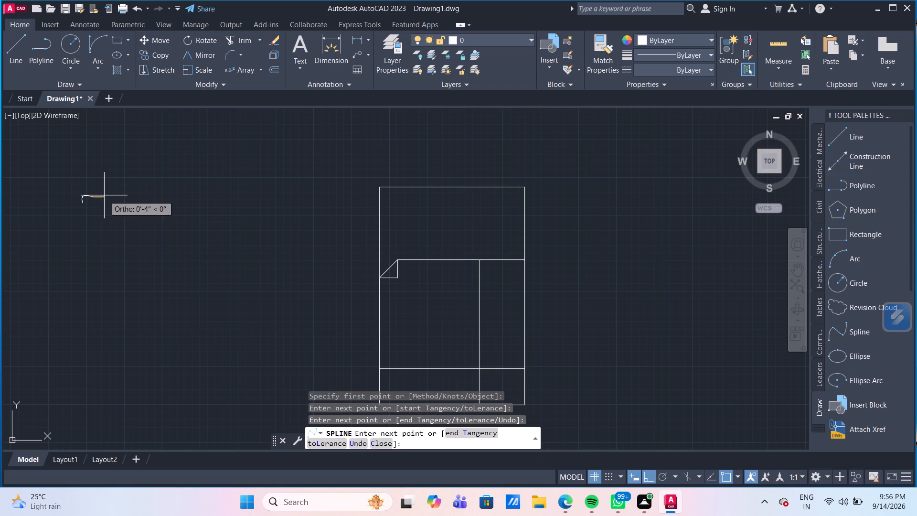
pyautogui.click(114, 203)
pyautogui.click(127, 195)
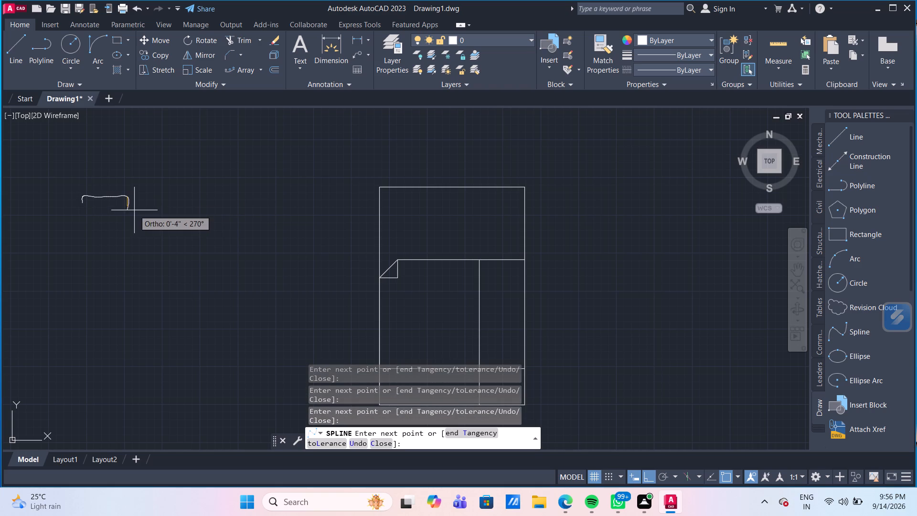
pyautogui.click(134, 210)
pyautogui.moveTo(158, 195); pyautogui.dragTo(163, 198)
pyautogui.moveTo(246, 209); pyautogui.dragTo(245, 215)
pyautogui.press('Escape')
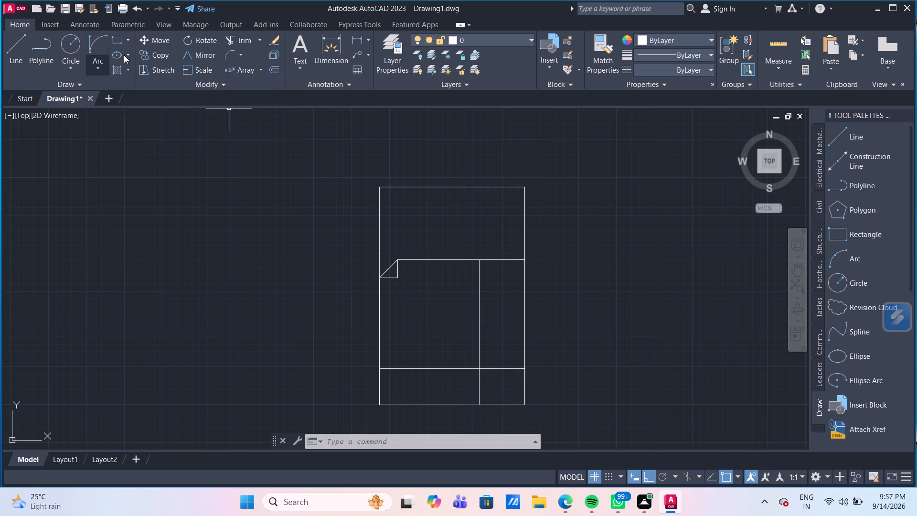
# Open the choice of arc construction methods.
pyautogui.click(101, 69)
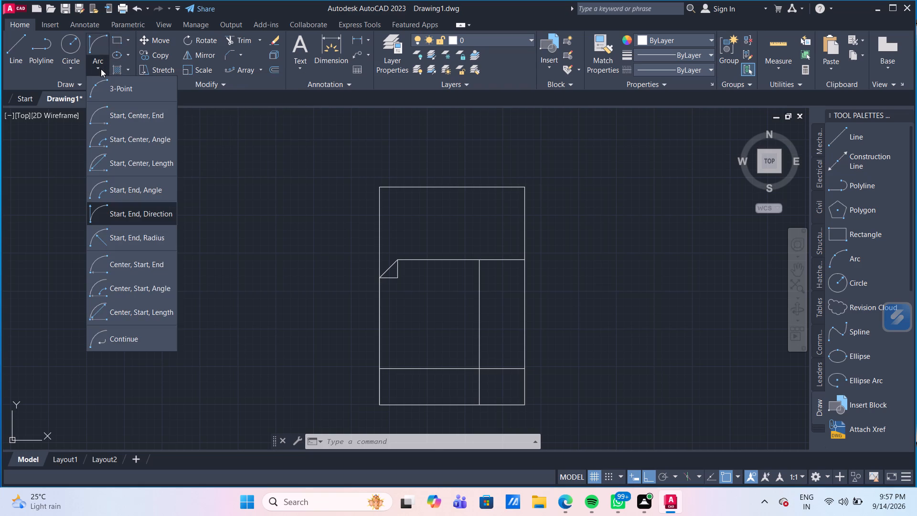
# Draw a straight horizontal fit spline through six points in the empty area left of the existing rectangular drawing.
pyautogui.click(101, 69)
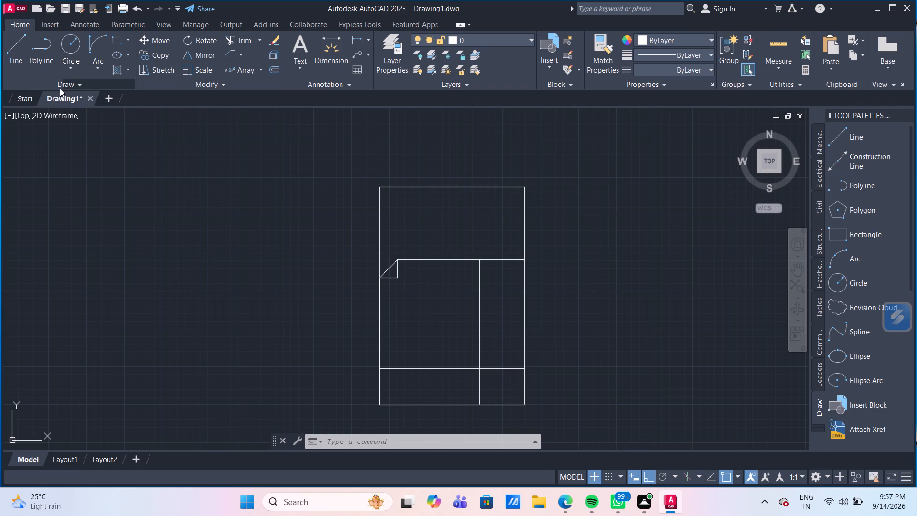
pyautogui.click(58, 84)
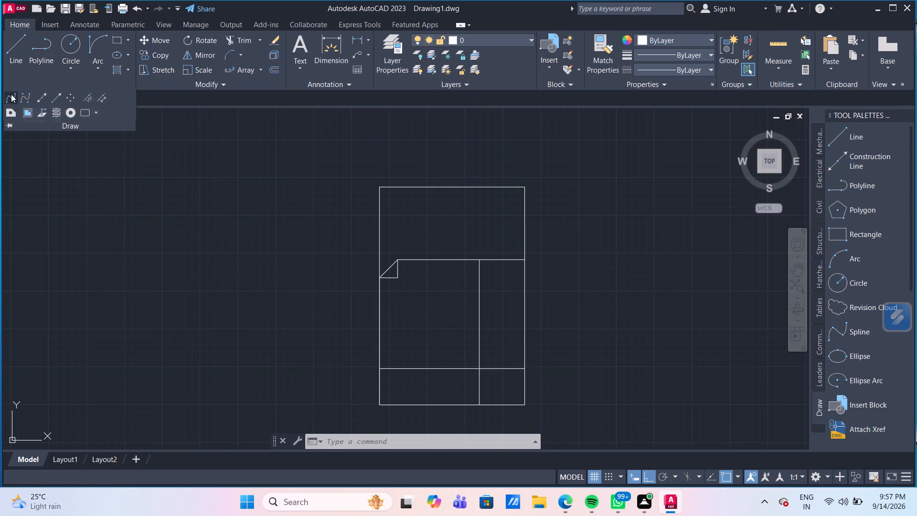
pyautogui.click(9, 94)
pyautogui.scroll(2, 100, 199)
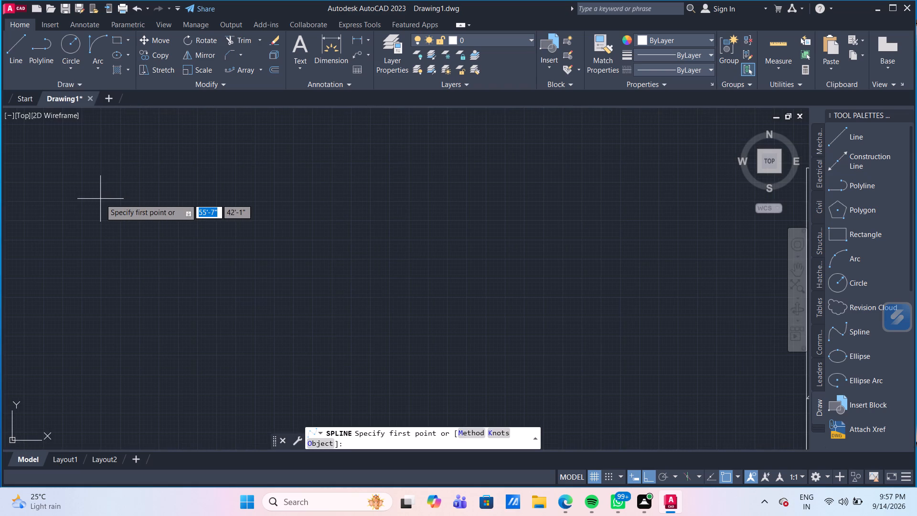
pyautogui.scroll(-1, 100, 199)
pyautogui.click(100, 199)
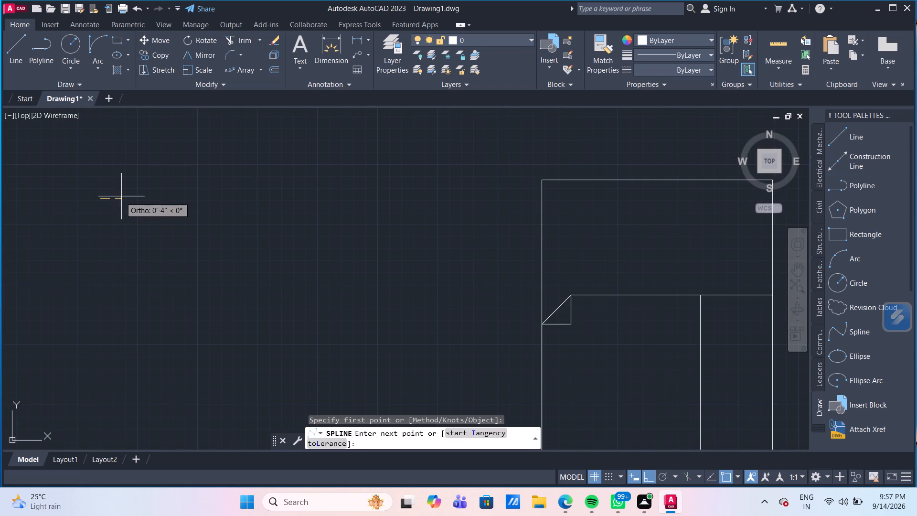
pyautogui.click(118, 191)
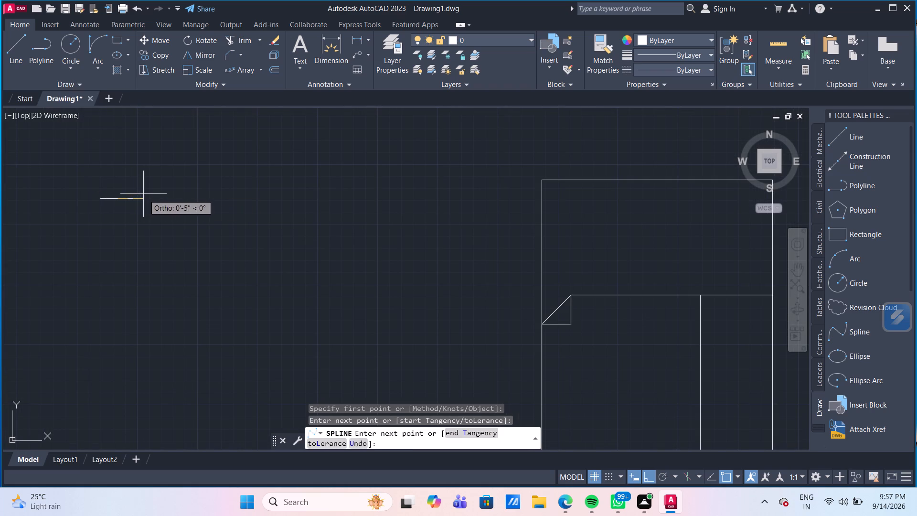
pyautogui.click(147, 197)
pyautogui.click(159, 191)
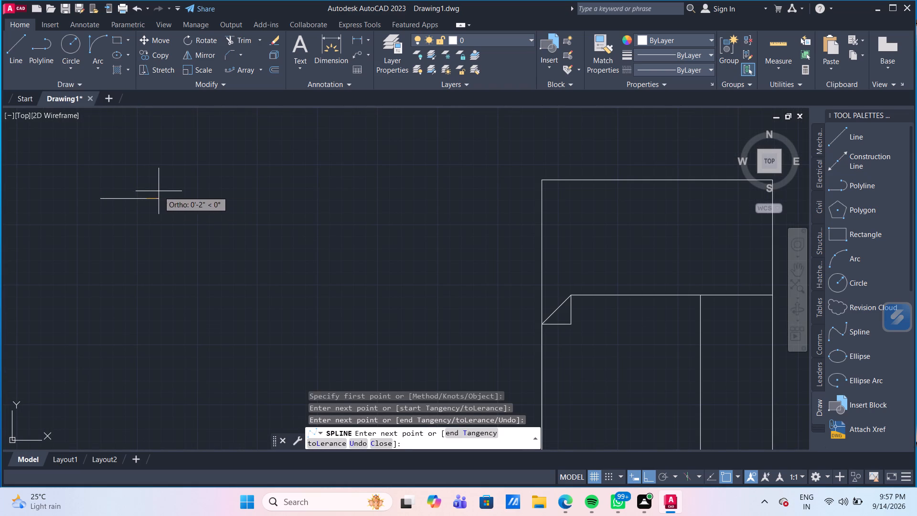
pyautogui.click(220, 200)
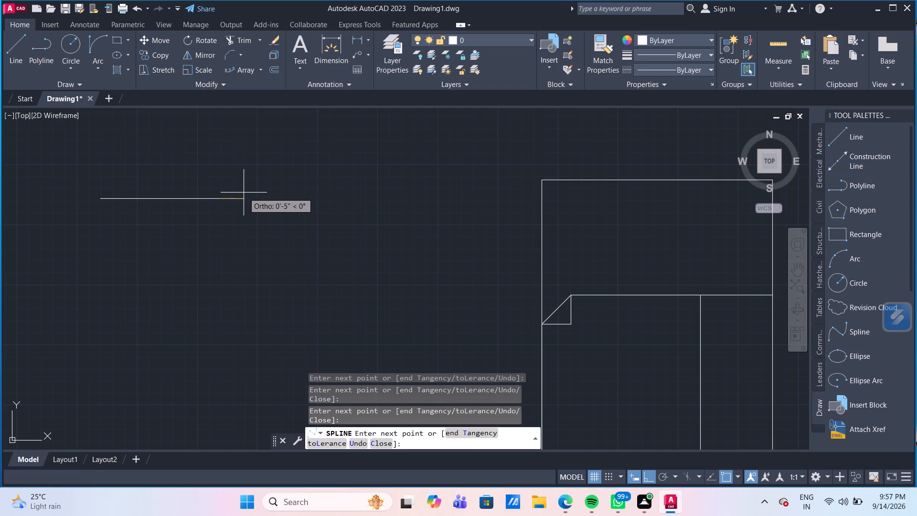
pyautogui.click(240, 193)
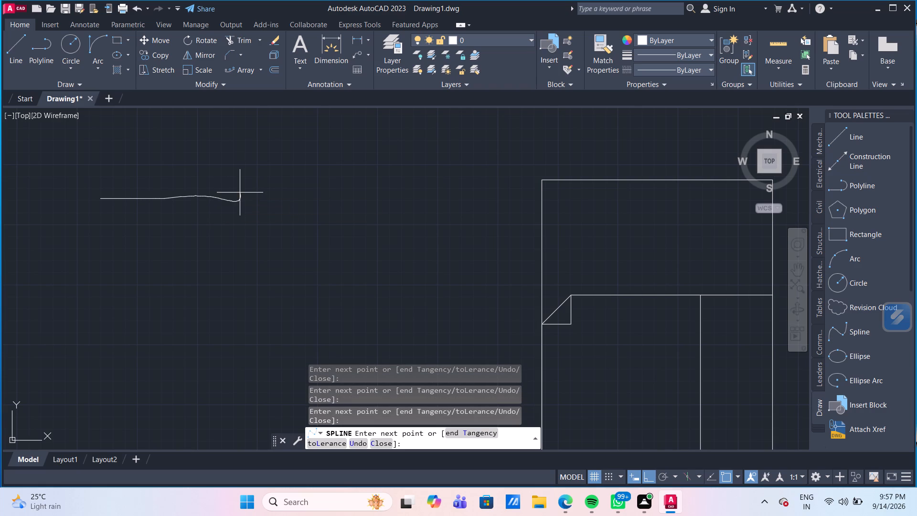
pyautogui.press('Return')
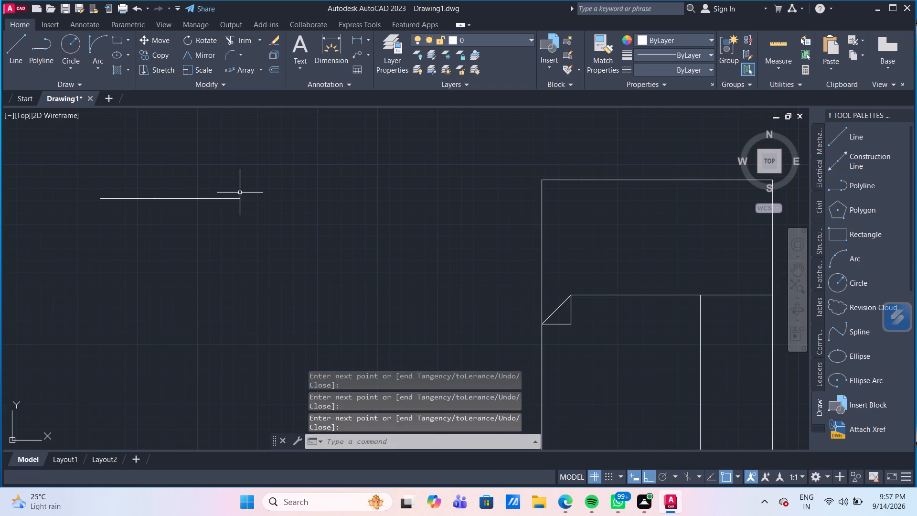
pyautogui.press('Return')
pyautogui.press('Escape')
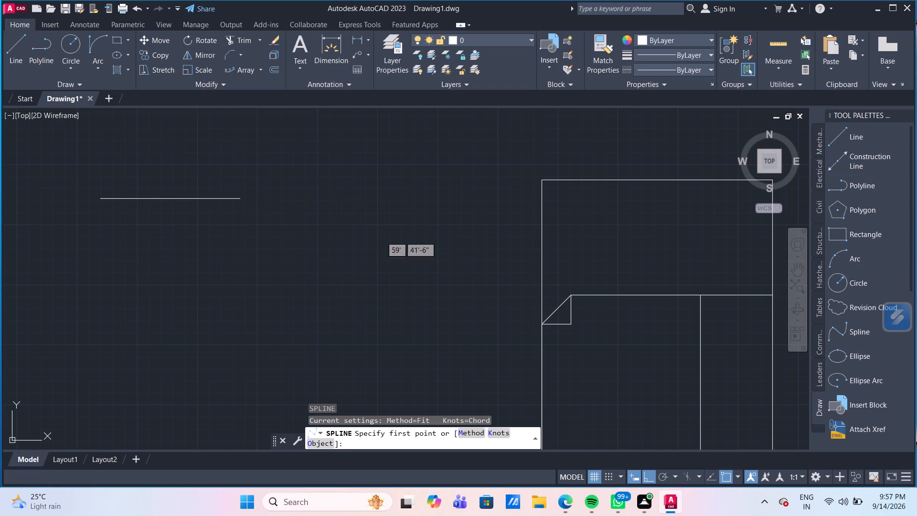
# Turn off Ortho mode and stretch the spline's second fit point slightly below the rest of the curve.
pyautogui.click(651, 477)
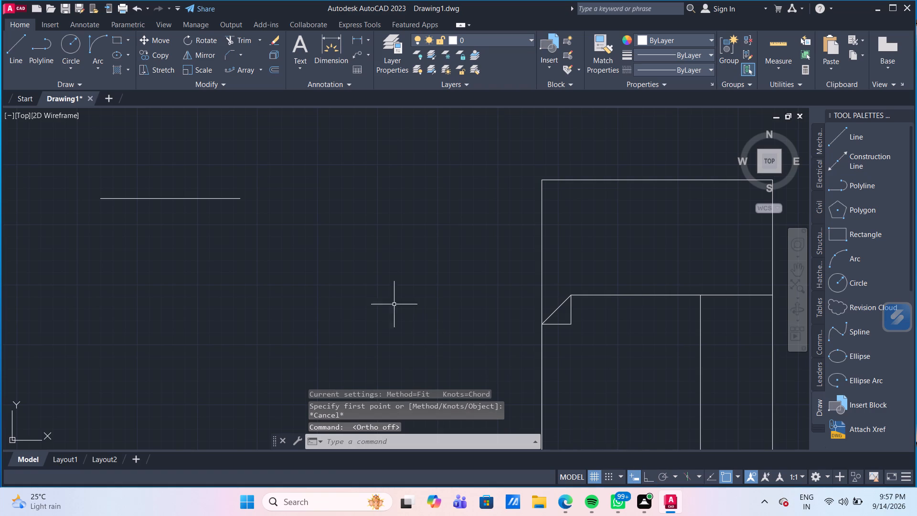
pyautogui.click(209, 199)
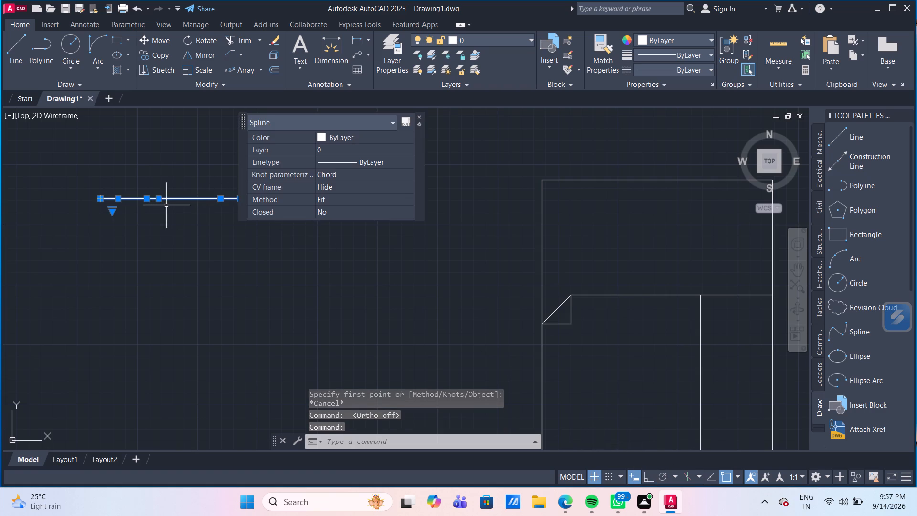
pyautogui.click(117, 200)
pyautogui.click(119, 208)
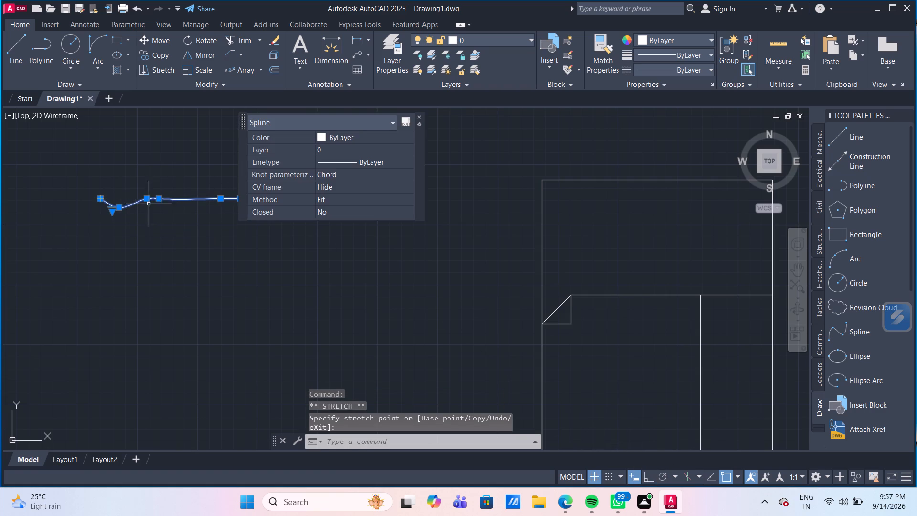
pyautogui.click(120, 206)
pyautogui.click(120, 203)
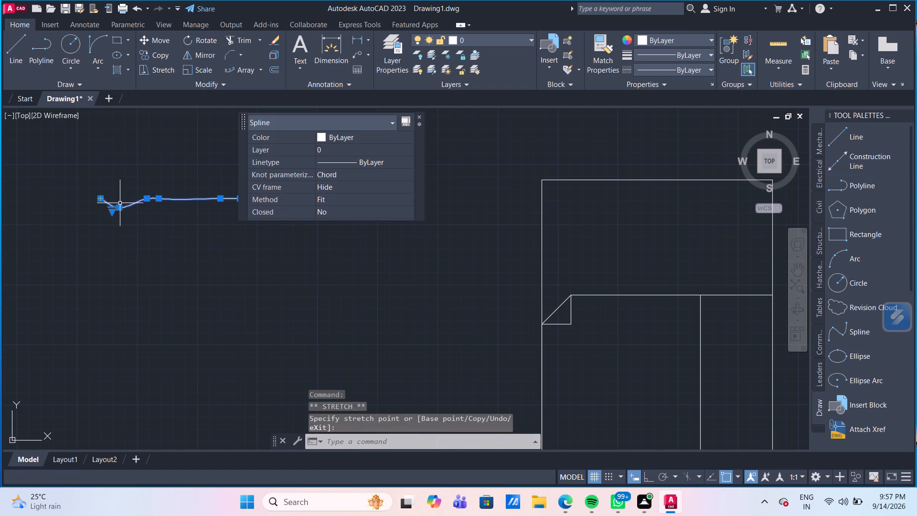
pyautogui.scroll(2, 129, 199)
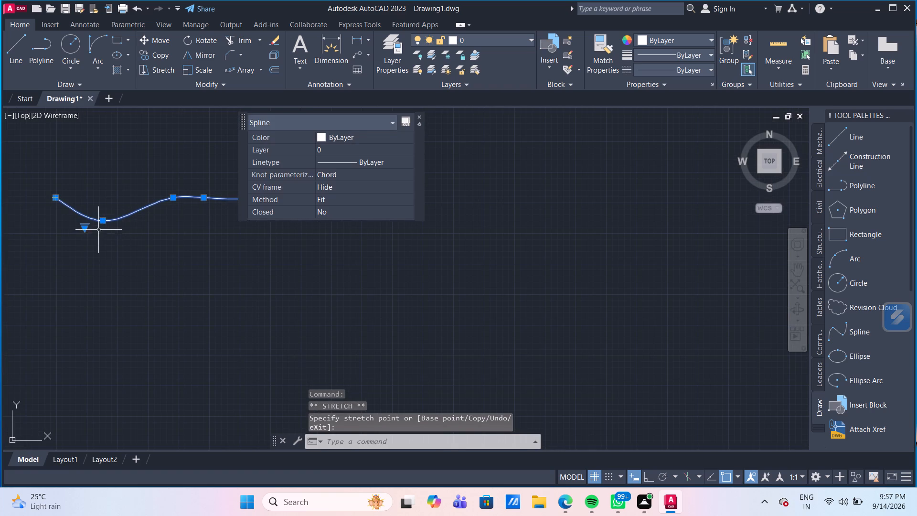
pyautogui.click(103, 223)
pyautogui.click(105, 209)
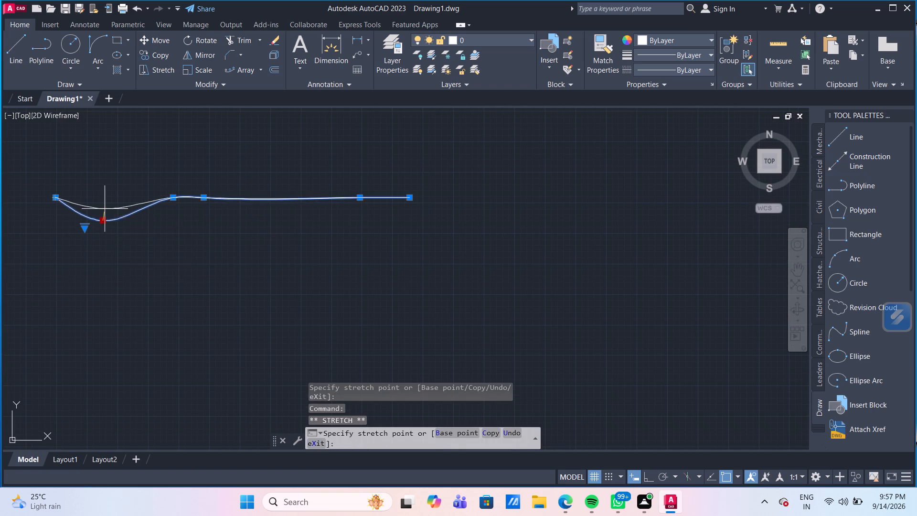
pyautogui.scroll(-1, 164, 220)
pyautogui.moveTo(170, 234); pyautogui.dragTo(166, 254, button='middle')
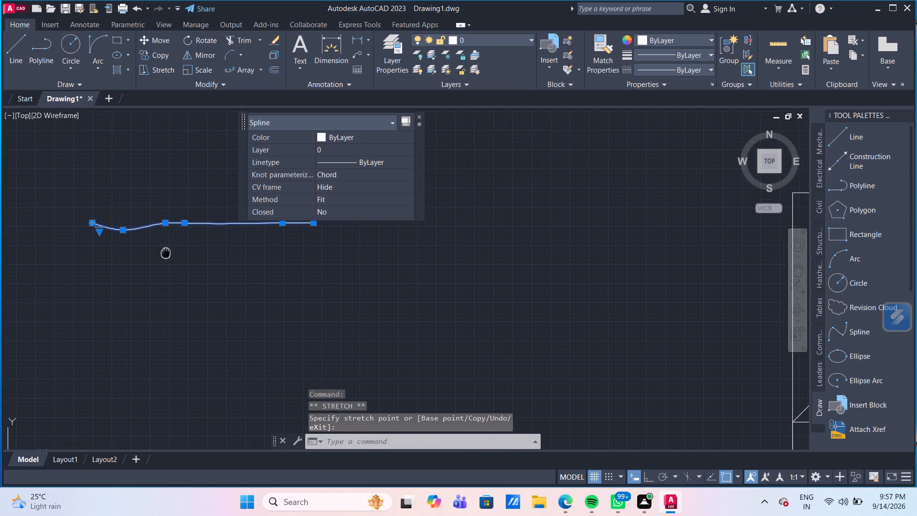
pyautogui.moveTo(166, 254); pyautogui.dragTo(164, 259, button='middle')
pyautogui.press('Escape')
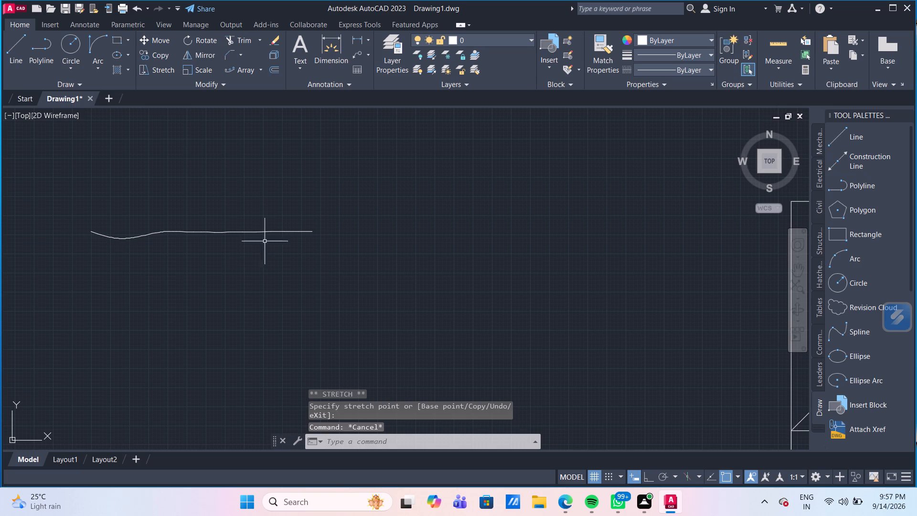
# Draw a nearly horizontal two-point spline 1'6" long, below and to the right of the wavy spline.
pyautogui.click(114, 87)
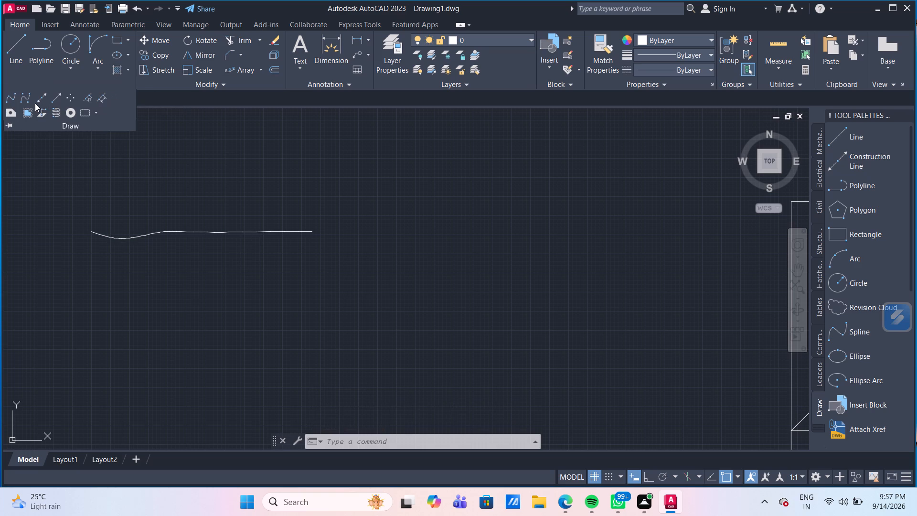
pyautogui.scroll(-1, 29, 99)
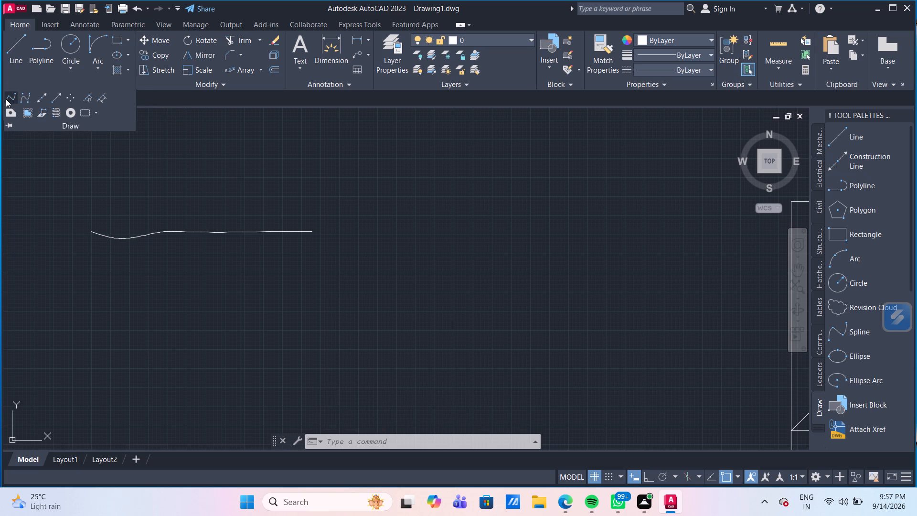
pyautogui.click(6, 99)
pyautogui.scroll(-1, 350, 264)
pyautogui.moveTo(350, 264); pyautogui.dragTo(250, 217, button='middle')
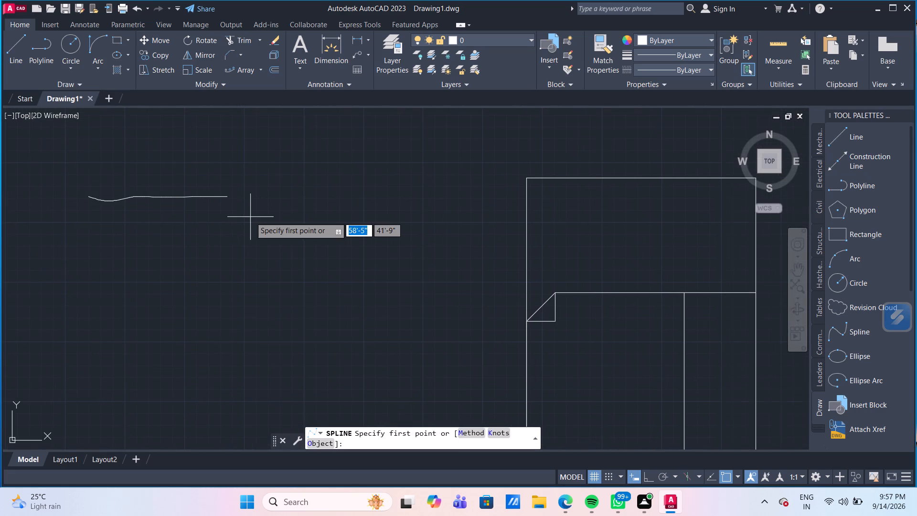
pyautogui.click(235, 234)
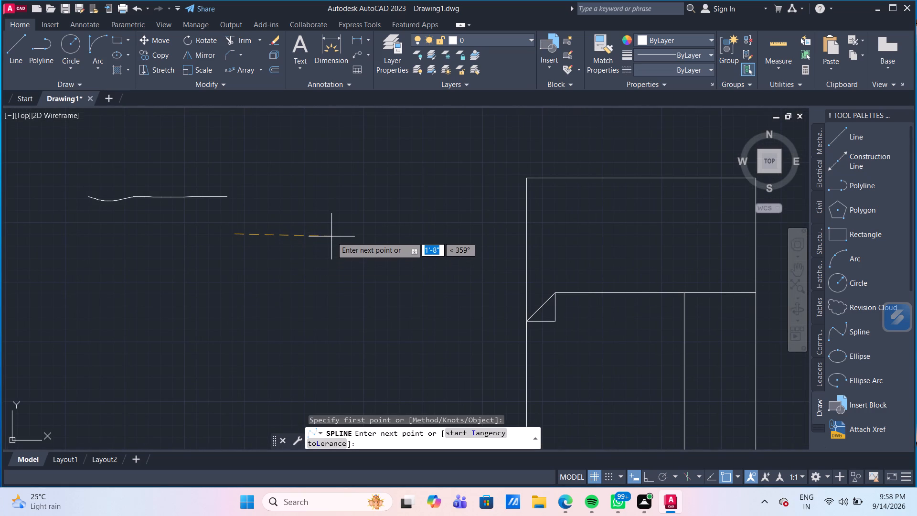
pyautogui.write('1\'6"')
pyautogui.press('Return')
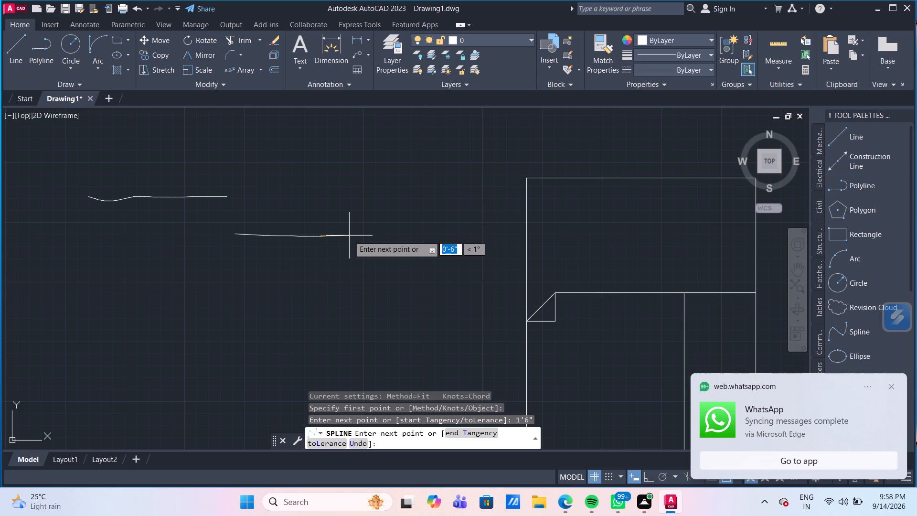
pyautogui.press('Return')
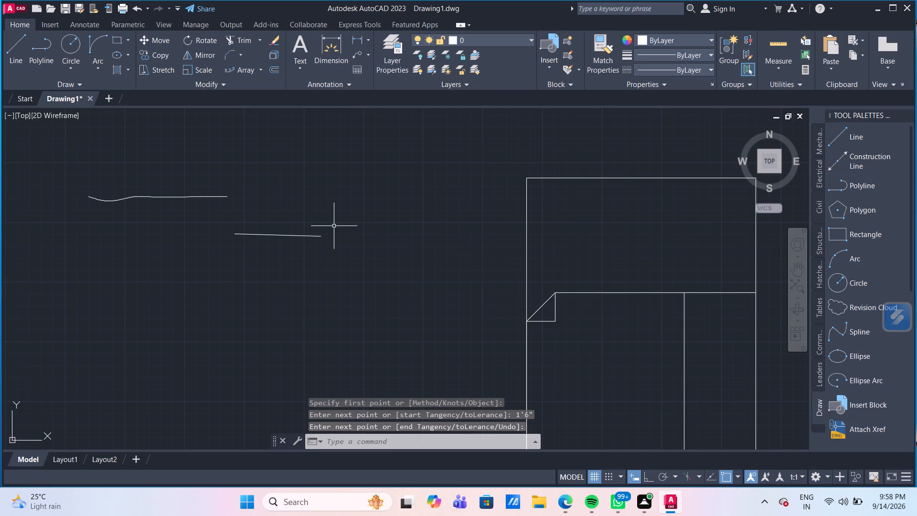
# Offset the 1'6" spline 1' downward using the Through option.
pyautogui.press('o')
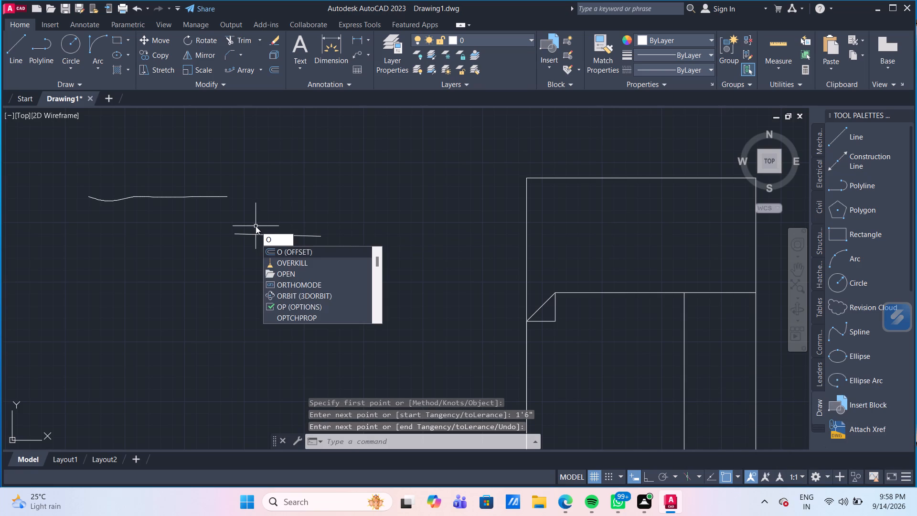
pyautogui.press('Return')
pyautogui.press('Return')
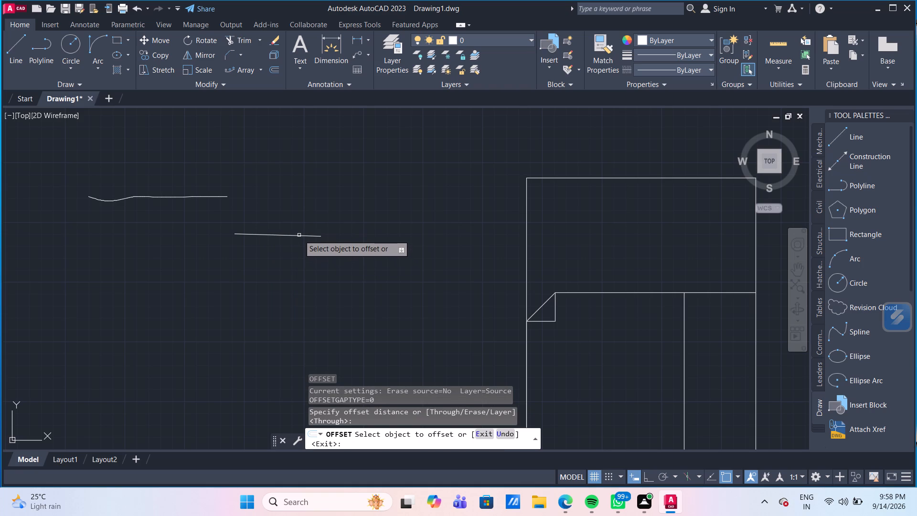
pyautogui.click(299, 236)
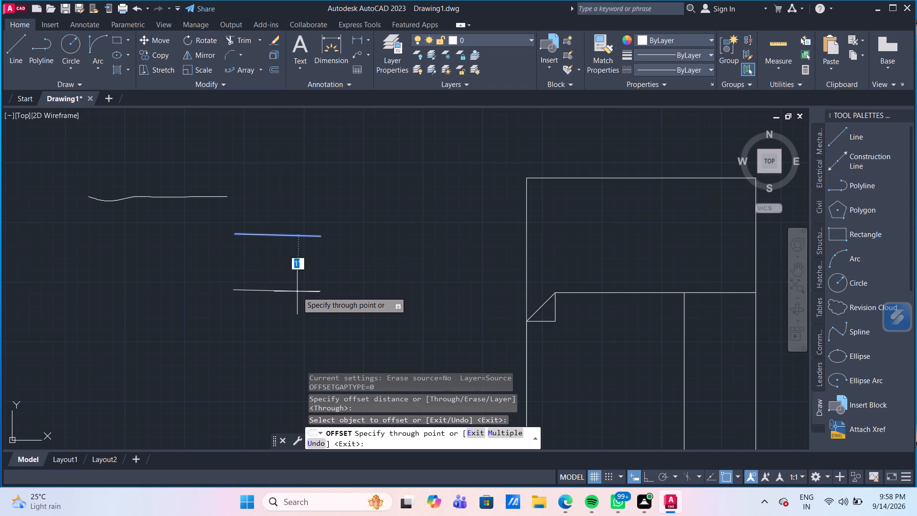
pyautogui.press('2')
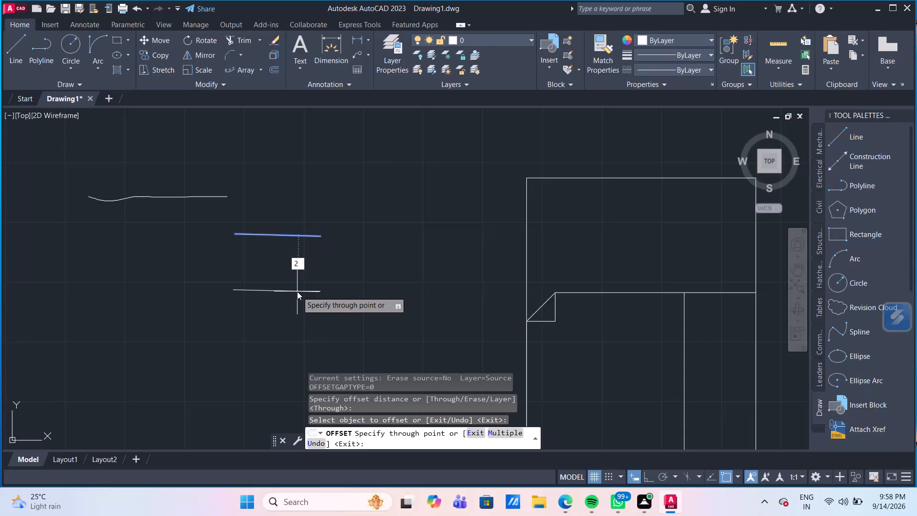
pyautogui.press('BackSpace')
pyautogui.write("1'")
pyautogui.press('Return')
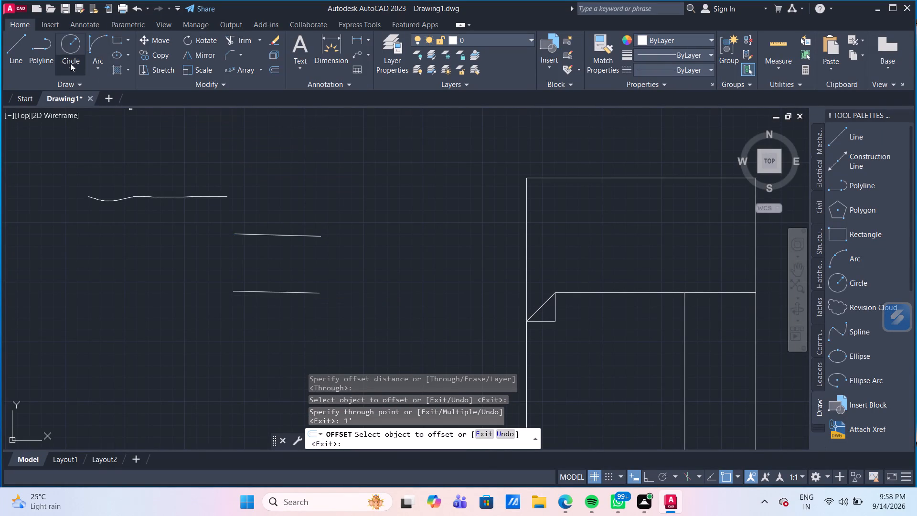
# Draw a two-point spline connecting the left ends of the 1'6" spline and its offset copy.
pyautogui.click(77, 81)
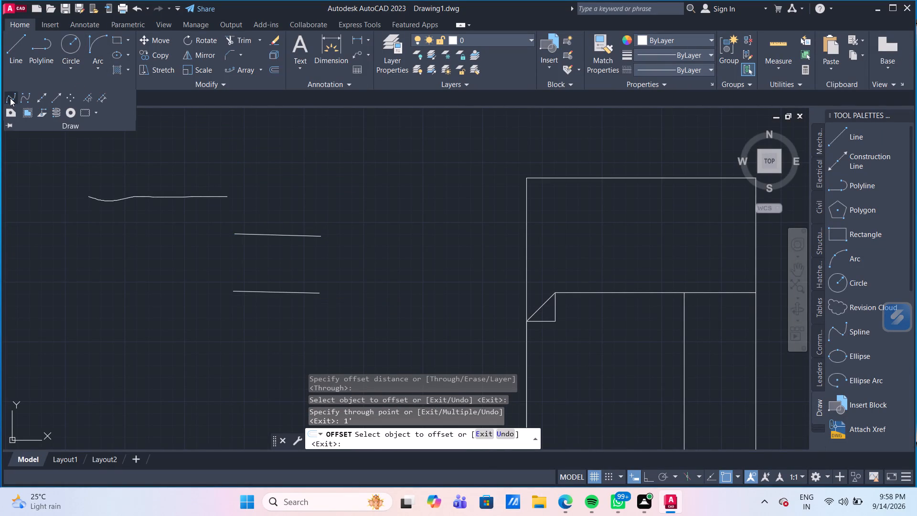
pyautogui.click(10, 98)
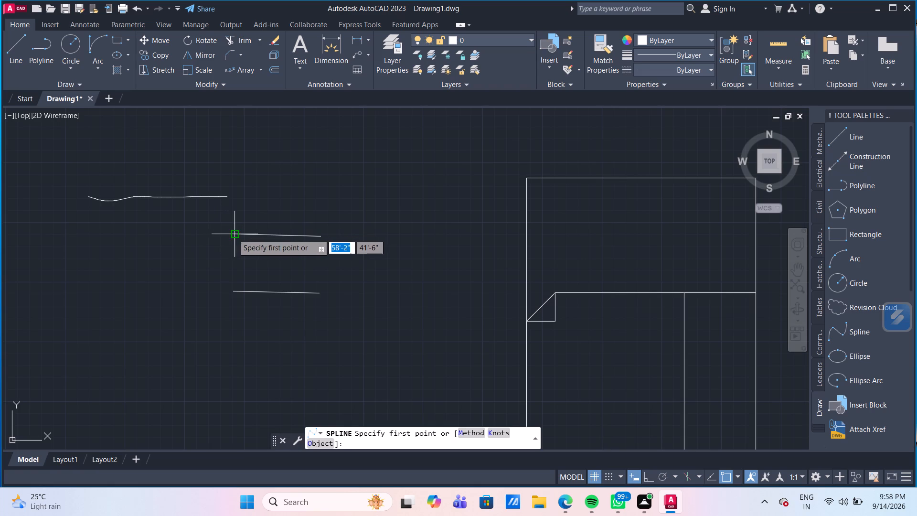
pyautogui.click(233, 234)
pyautogui.click(231, 289)
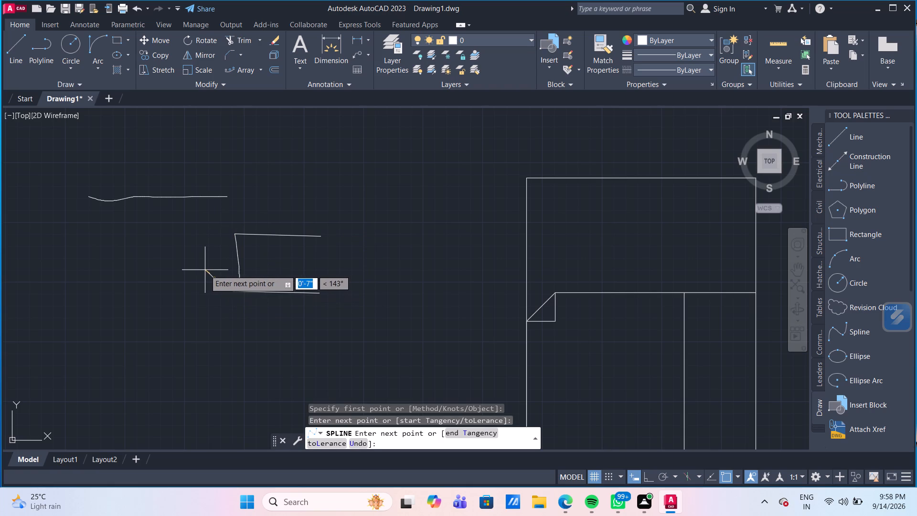
pyautogui.press('Return')
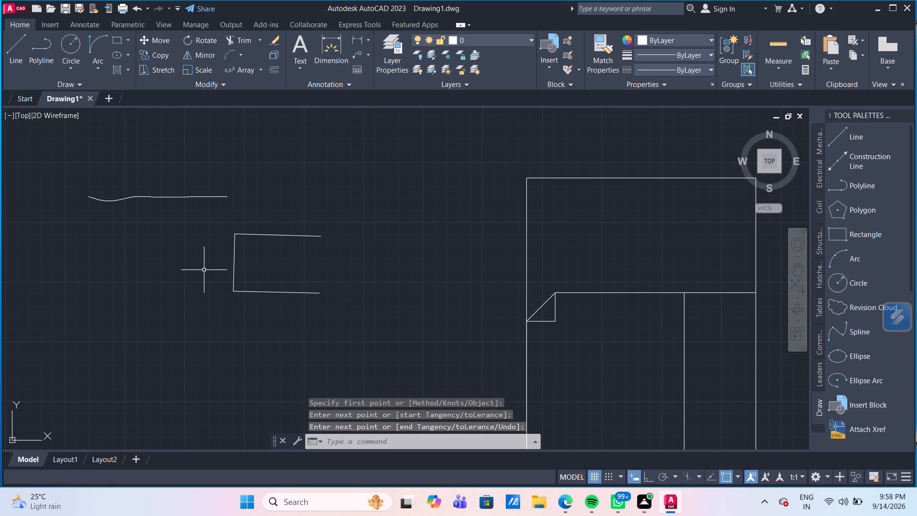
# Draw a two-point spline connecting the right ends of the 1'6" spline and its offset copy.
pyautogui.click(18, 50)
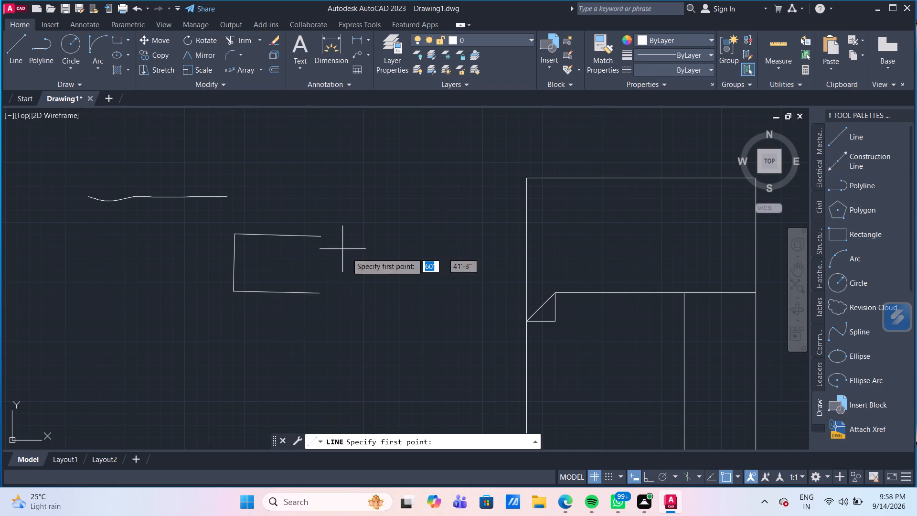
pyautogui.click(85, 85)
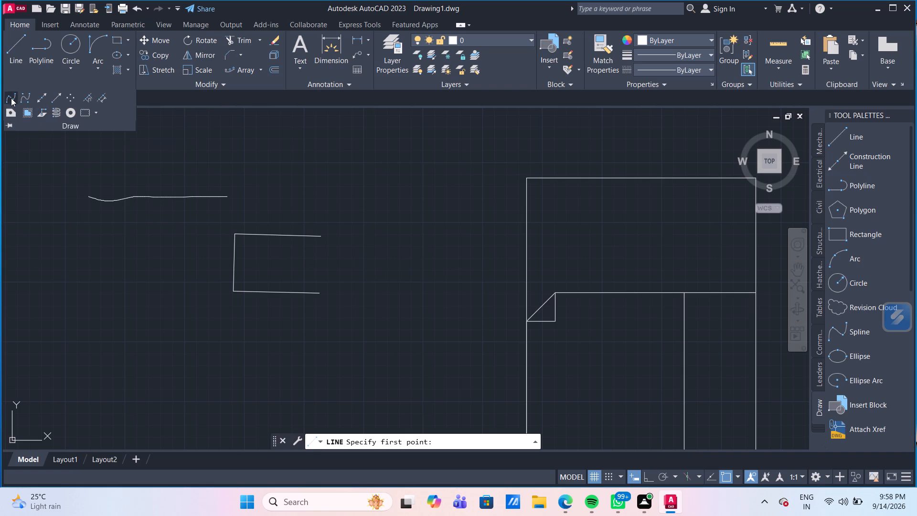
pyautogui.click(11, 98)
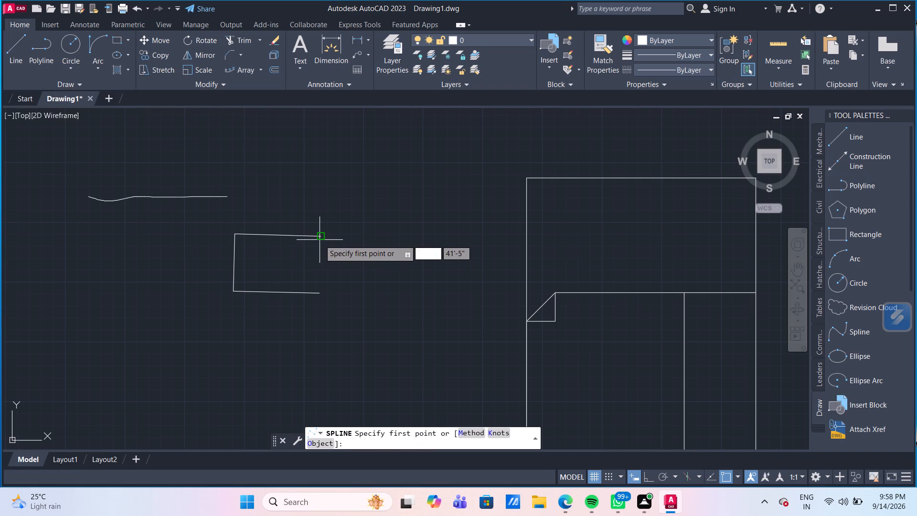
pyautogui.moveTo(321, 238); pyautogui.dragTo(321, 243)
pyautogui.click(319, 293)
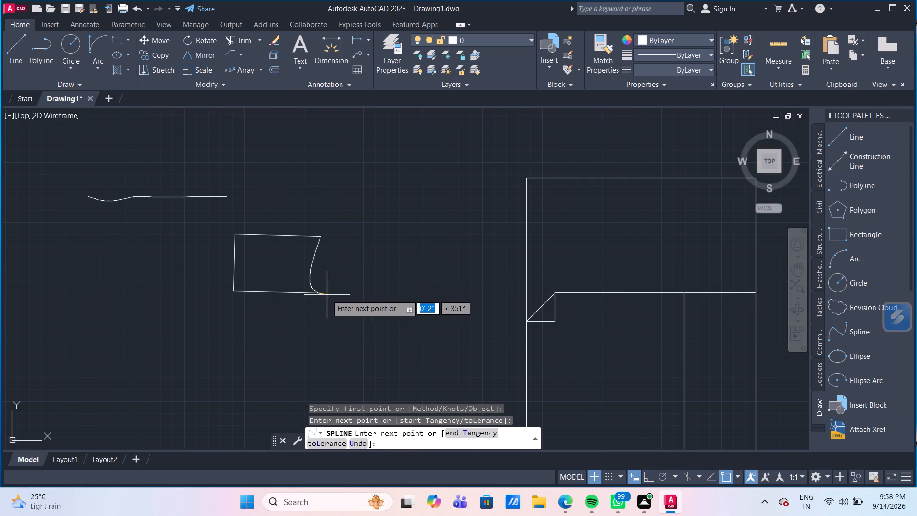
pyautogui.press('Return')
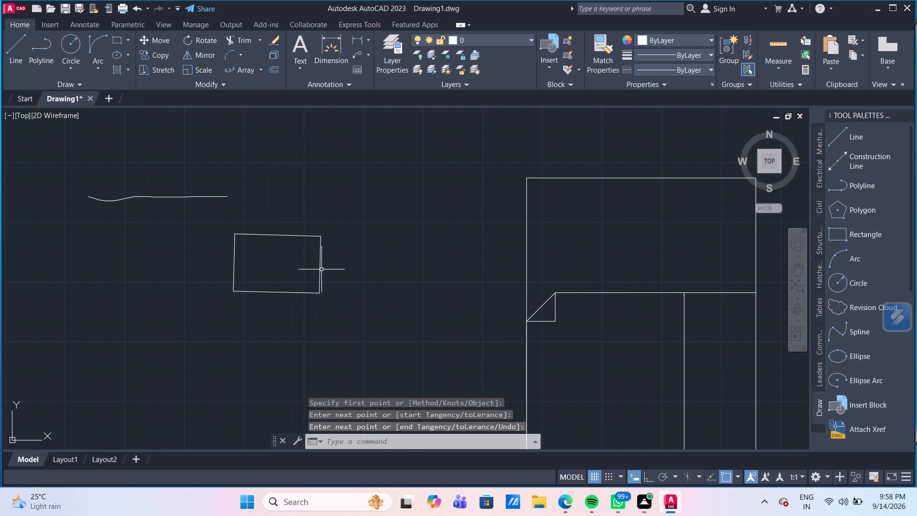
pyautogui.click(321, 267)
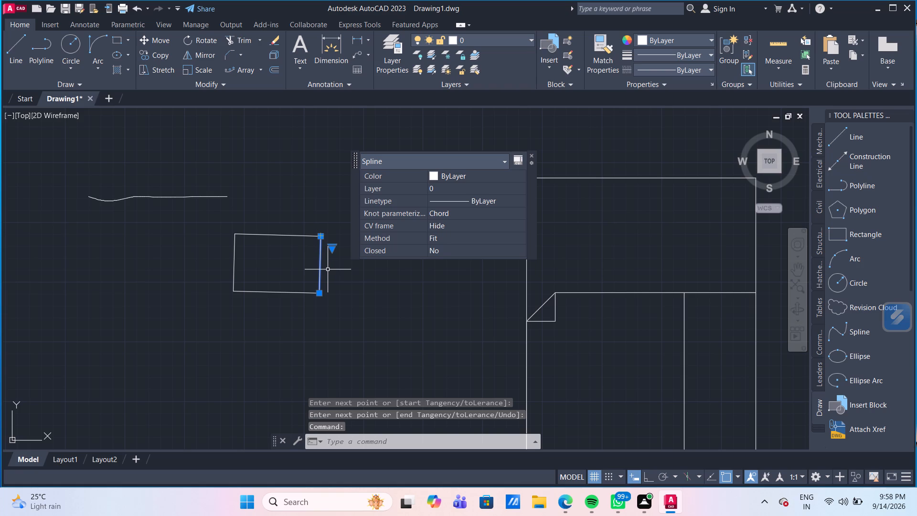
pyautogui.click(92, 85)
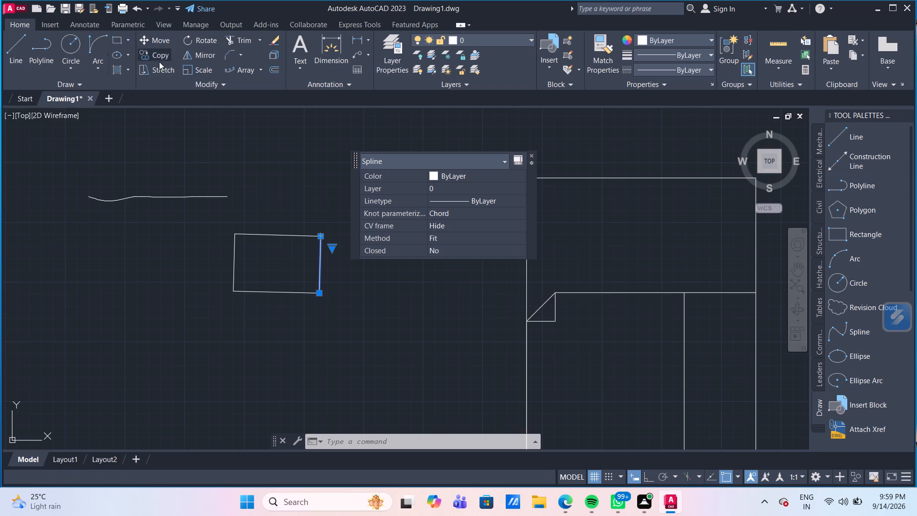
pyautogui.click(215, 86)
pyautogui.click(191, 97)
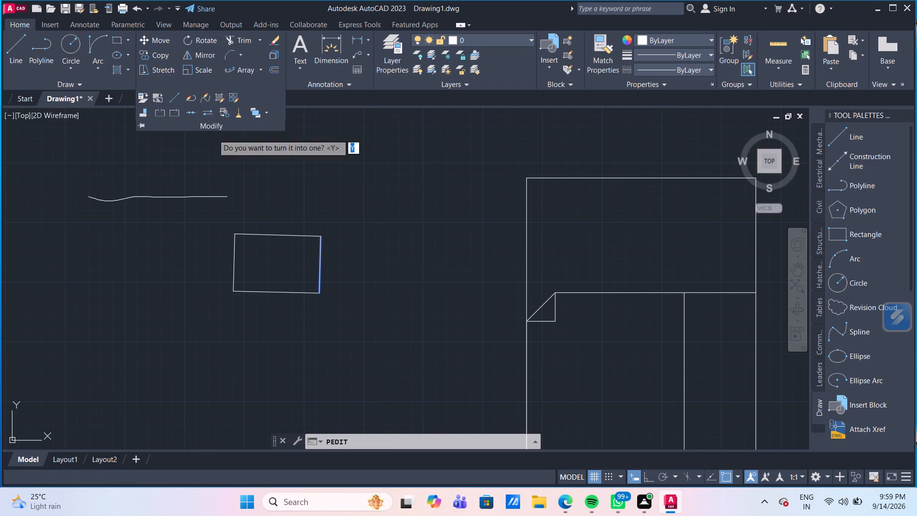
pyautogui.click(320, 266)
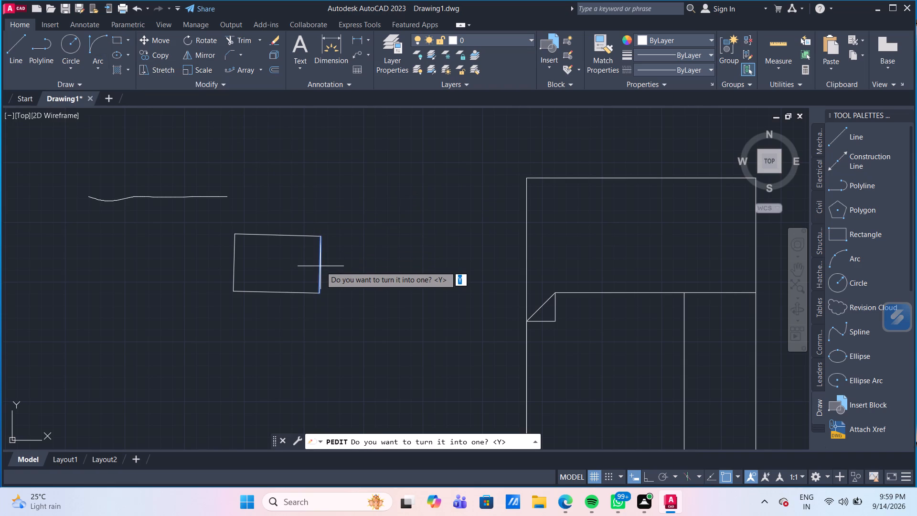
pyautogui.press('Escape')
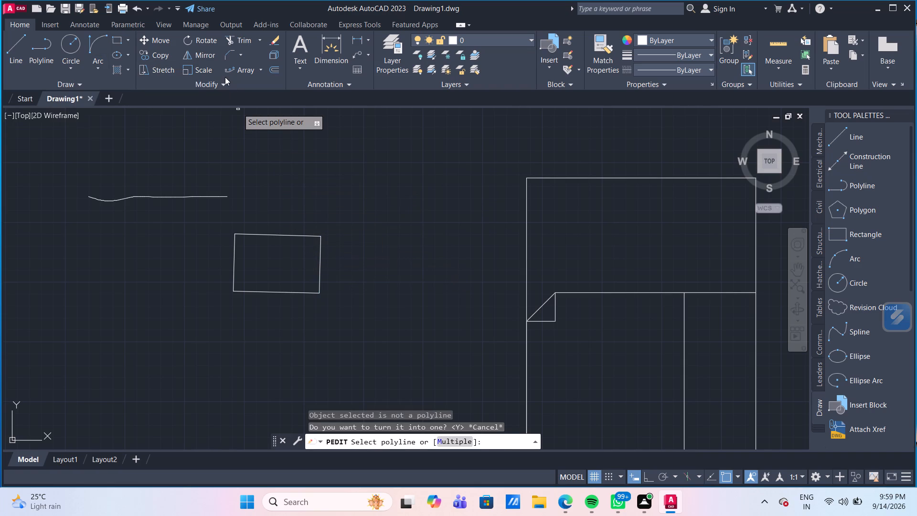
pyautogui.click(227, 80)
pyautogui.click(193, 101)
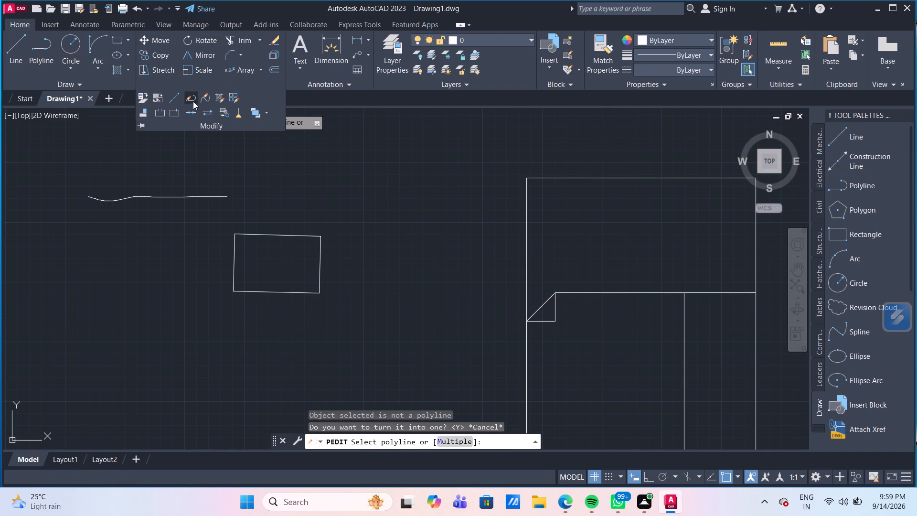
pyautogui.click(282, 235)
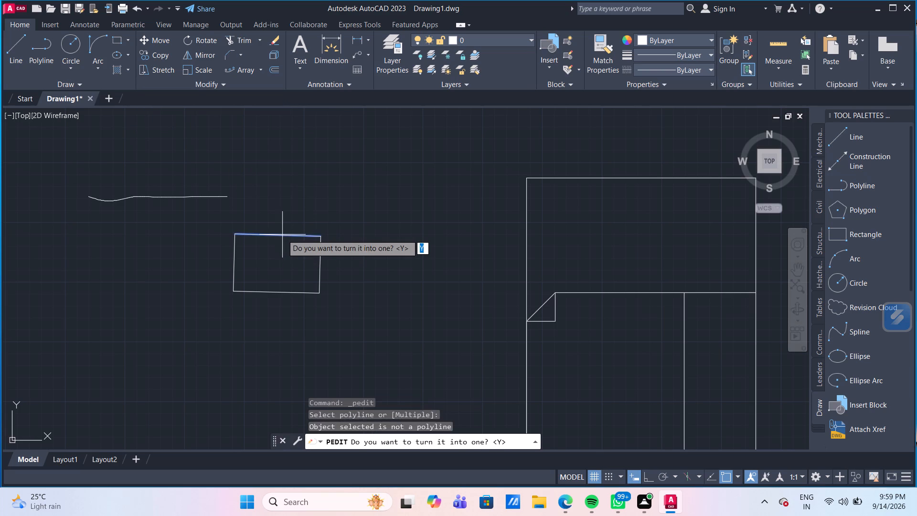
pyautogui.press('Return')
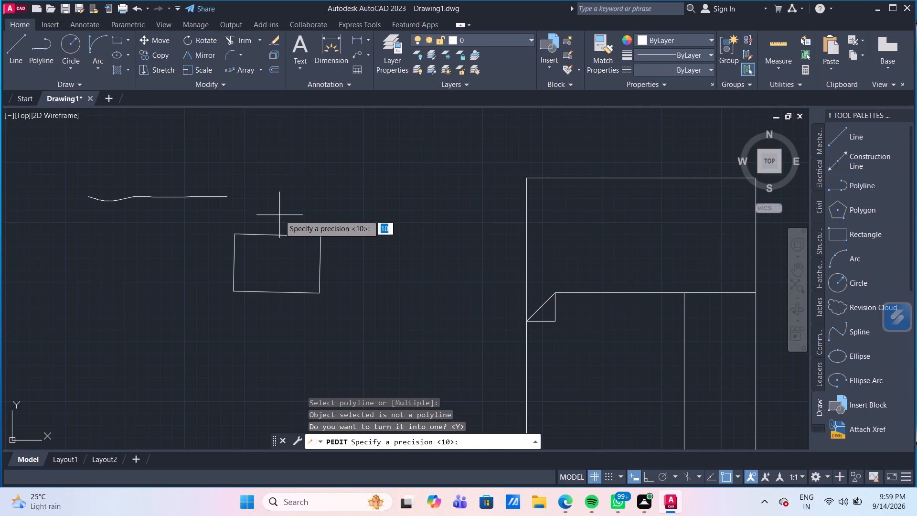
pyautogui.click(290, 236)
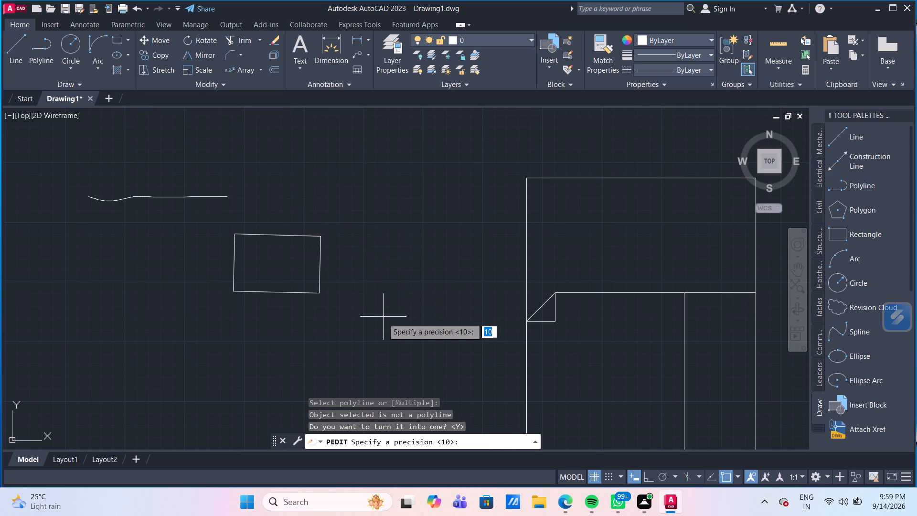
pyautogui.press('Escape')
# Erase the wavy spline and the four splines forming the rectangular outline.
pyautogui.moveTo(379, 322); pyautogui.dragTo(370, 311)
pyautogui.click(99, 147)
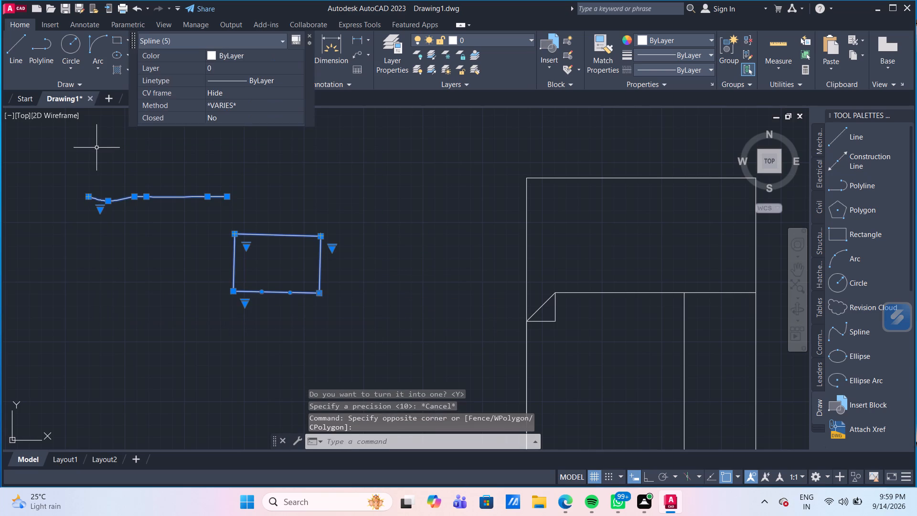
pyautogui.press('Delete')
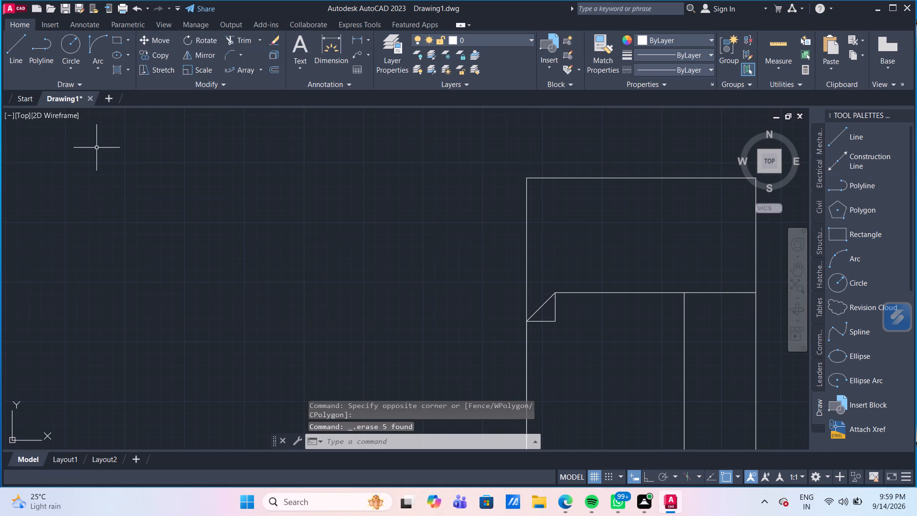
# Draw connected freehand lines for the zigzag top edge and inward-bent right side of a pillow-like outline beside the bed drawing.
pyautogui.click(14, 53)
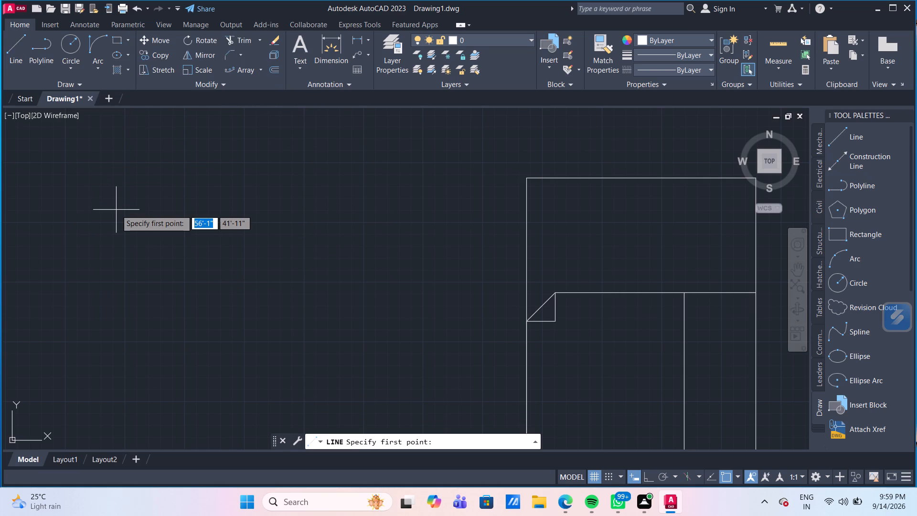
pyautogui.click(196, 260)
pyautogui.click(220, 253)
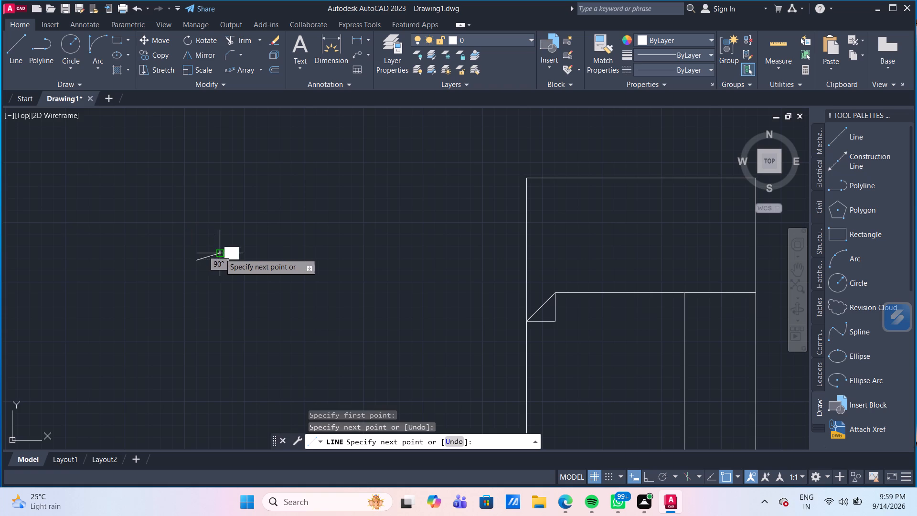
pyautogui.moveTo(250, 265); pyautogui.dragTo(256, 267)
pyautogui.click(285, 258)
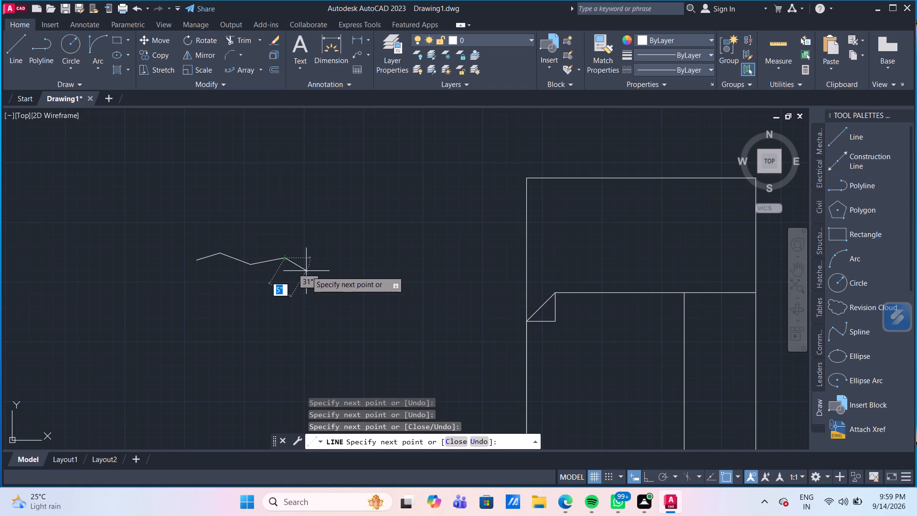
pyautogui.click(307, 271)
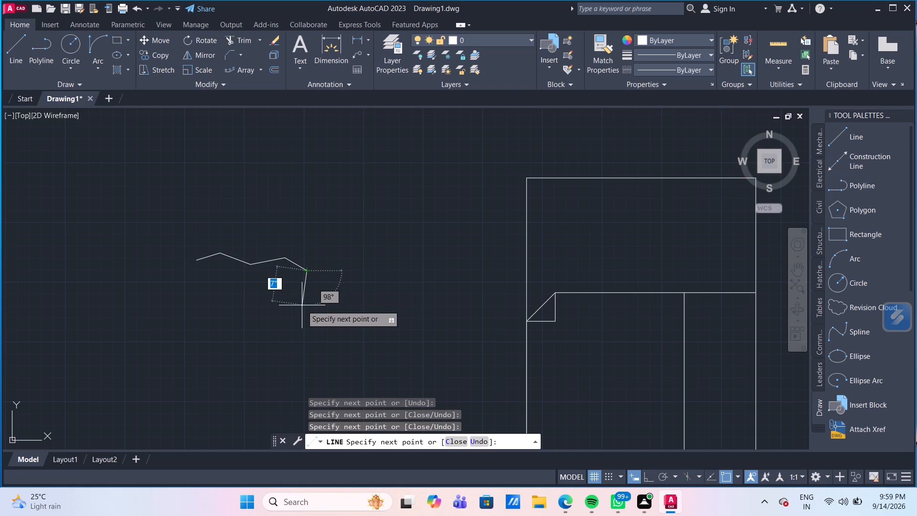
pyautogui.click(297, 302)
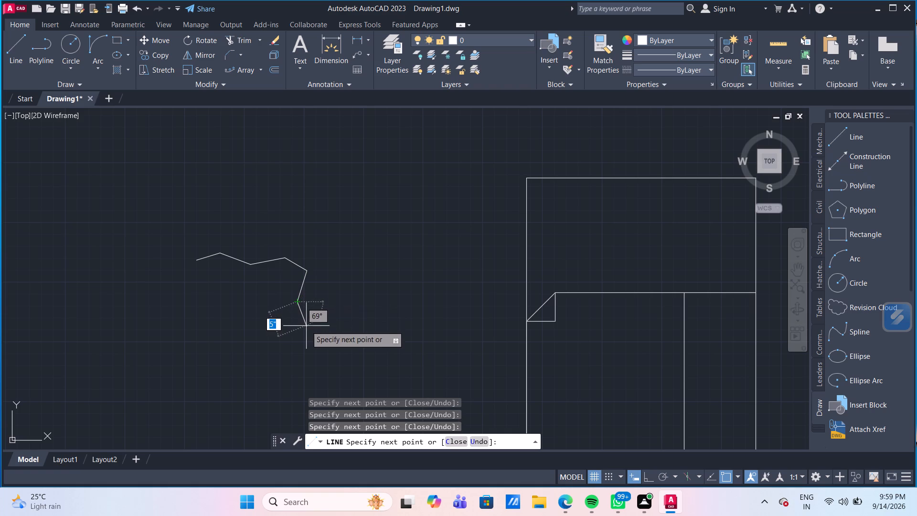
pyautogui.click(306, 326)
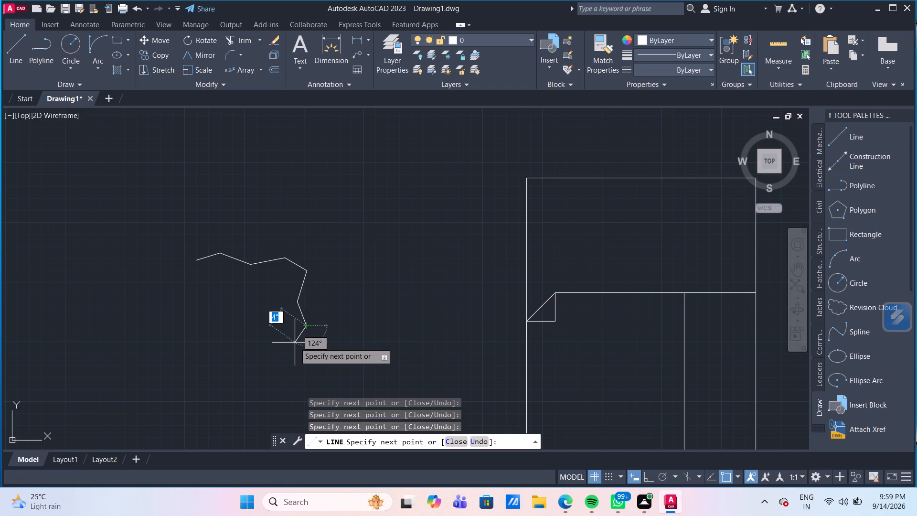
pyautogui.click(295, 343)
# Continue the connected lines along the zigzag bottom edge and up the notched left side back to the starting point.
pyautogui.click(274, 337)
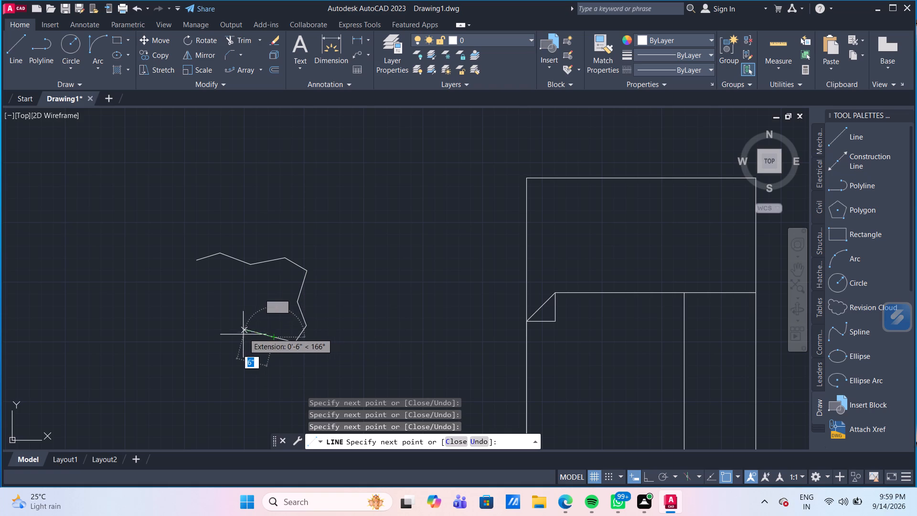
pyautogui.click(242, 343)
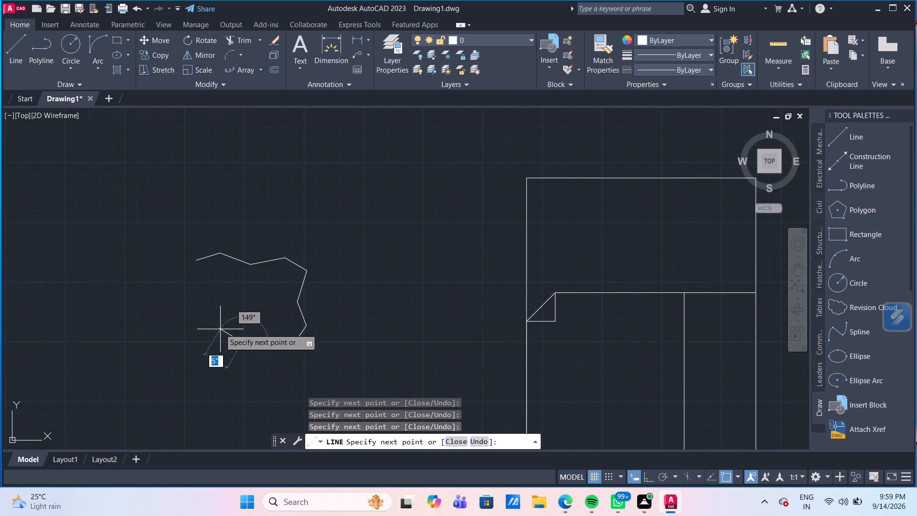
pyautogui.click(217, 335)
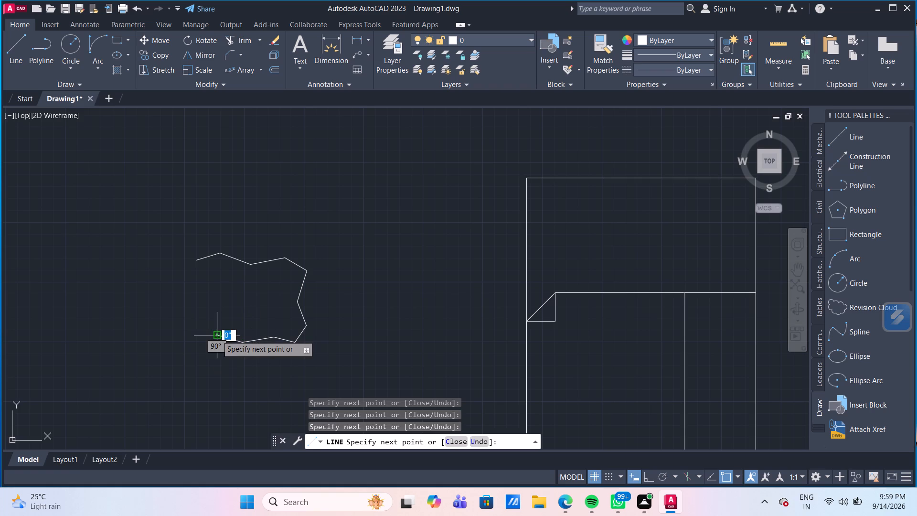
pyautogui.click(191, 342)
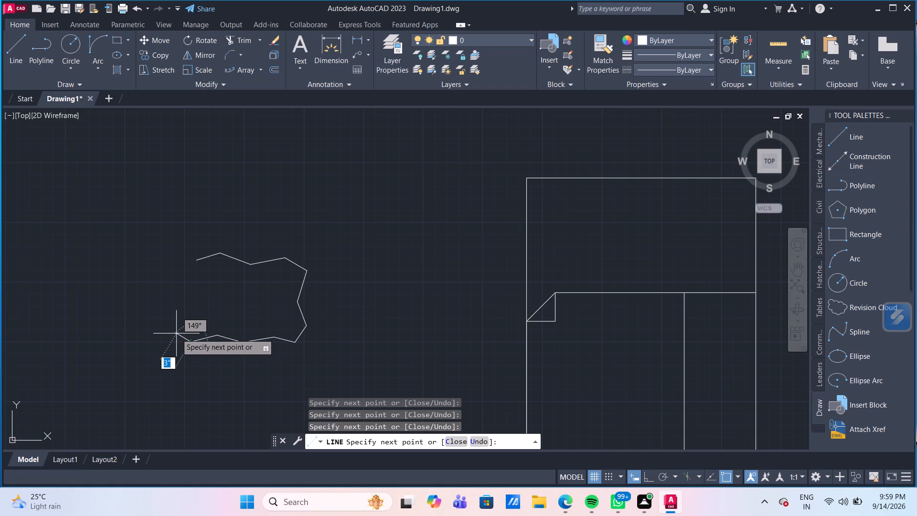
pyautogui.click(177, 333)
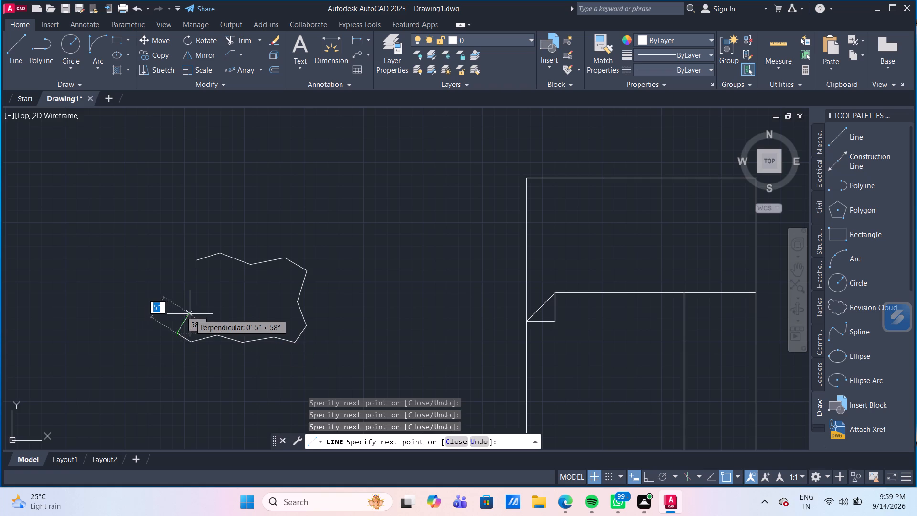
pyautogui.click(190, 314)
pyautogui.click(180, 286)
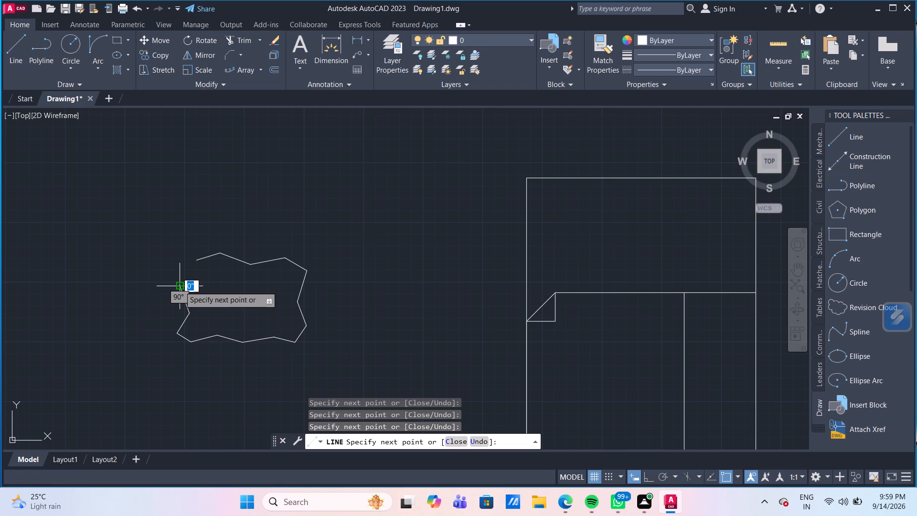
pyautogui.click(198, 272)
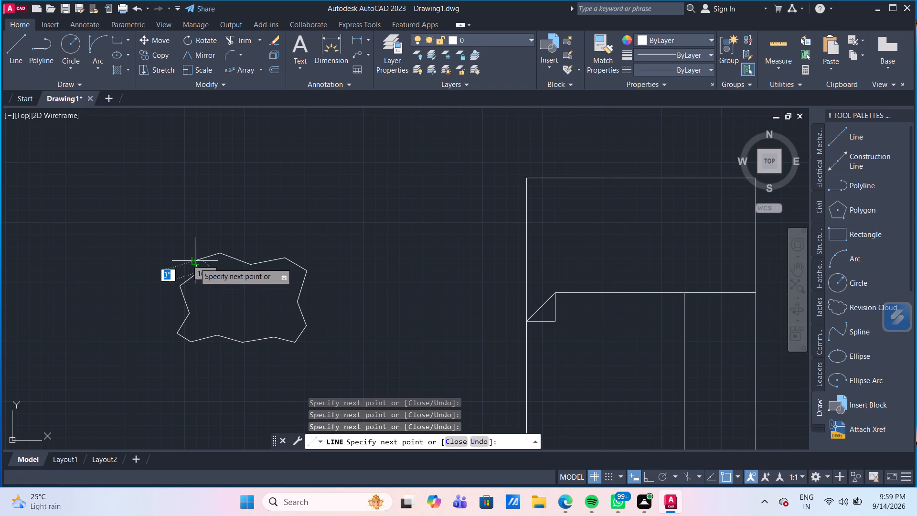
pyautogui.click(196, 263)
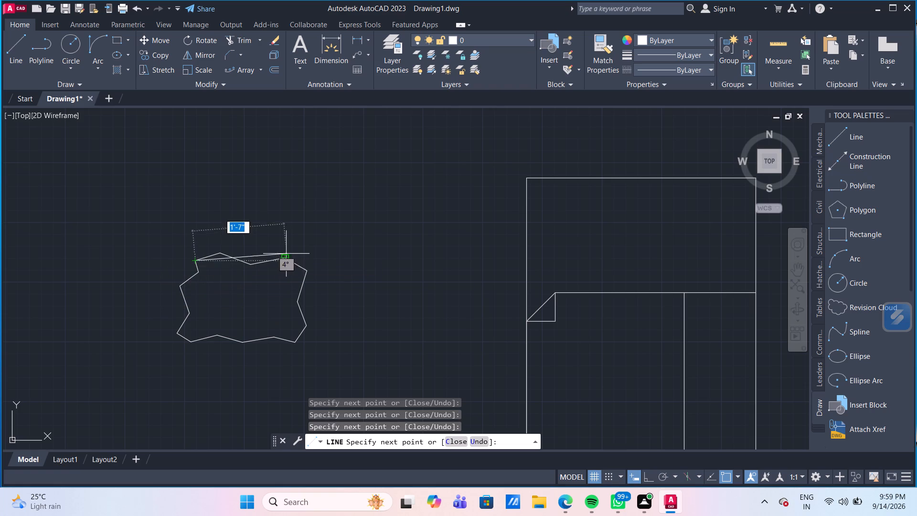
pyautogui.press('Escape')
# Draw a rectangle 1'6" wide and 1' high between the freehand pillow outline and the bed drawing.
pyautogui.scroll(-1, 266, 246)
pyautogui.scroll(2, 229, 261)
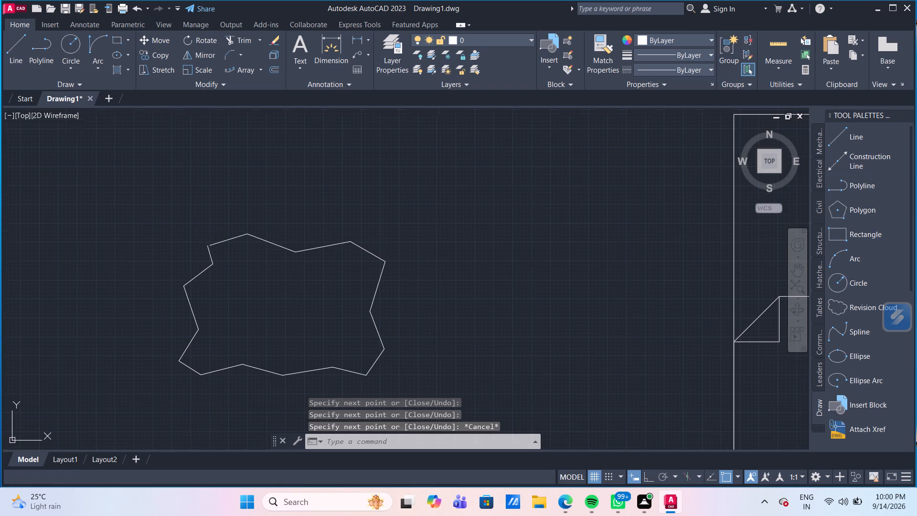
pyautogui.moveTo(206, 236); pyautogui.dragTo(192, 200, button='middle')
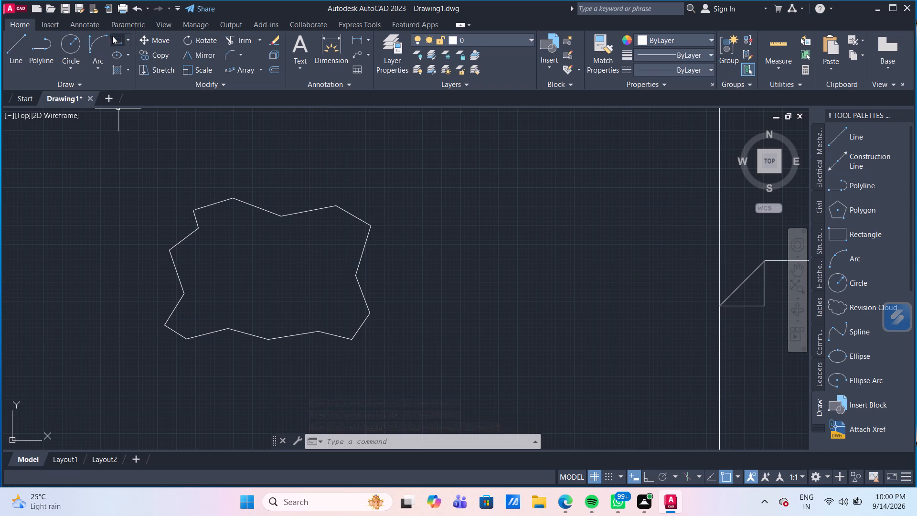
pyautogui.click(113, 44)
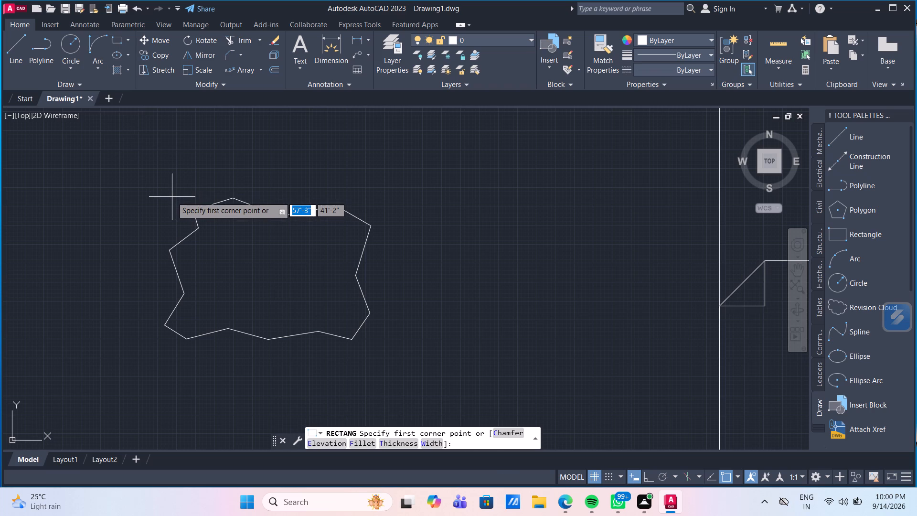
pyautogui.moveTo(448, 208); pyautogui.dragTo(435, 205, button='middle')
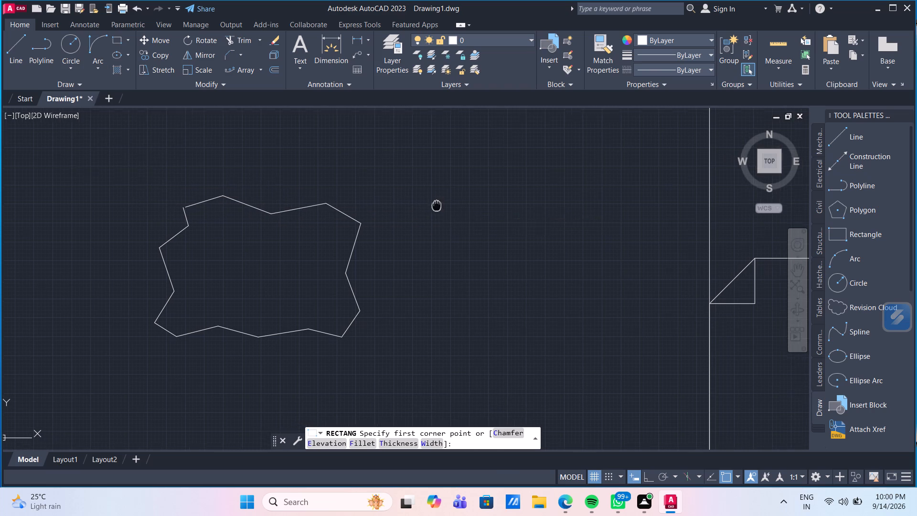
pyautogui.moveTo(435, 205); pyautogui.dragTo(250, 237, button='middle')
pyautogui.click(249, 194)
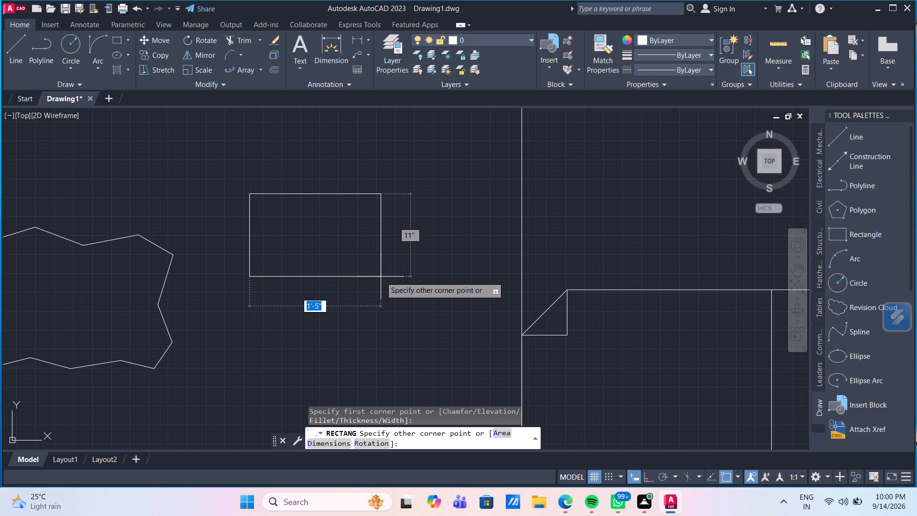
pyautogui.press('1')
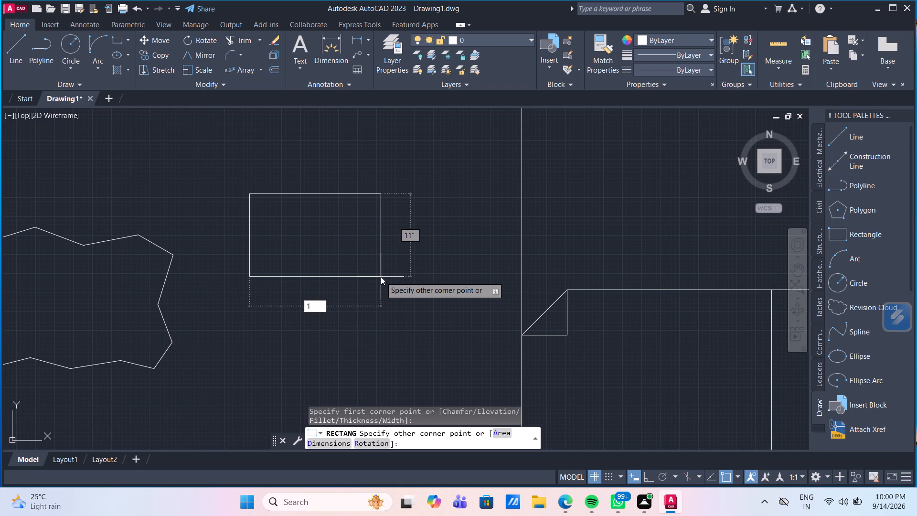
pyautogui.write("'6")
pyautogui.hotkey('shift', '"')
pyautogui.press('BackSpace')
pyautogui.press('BackSpace')
pyautogui.write("1'6")
pyautogui.hotkey('shift', '"')
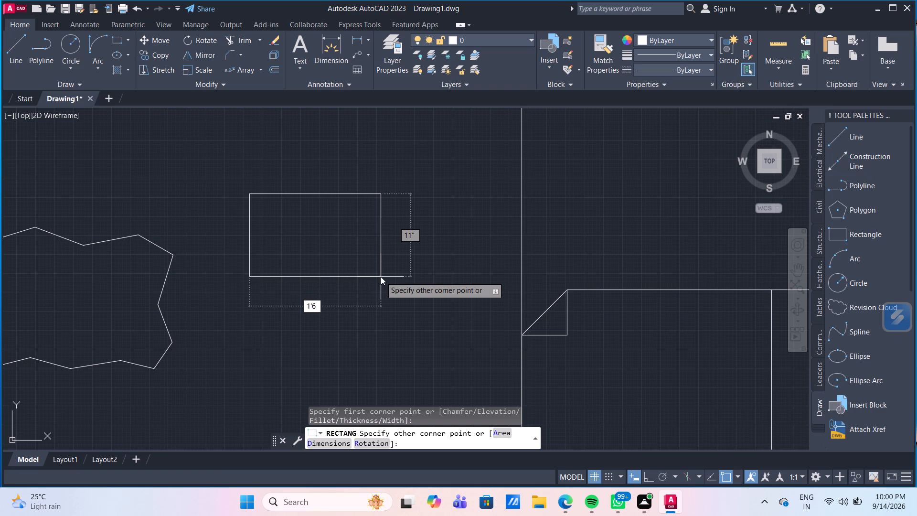
pyautogui.press('Tab')
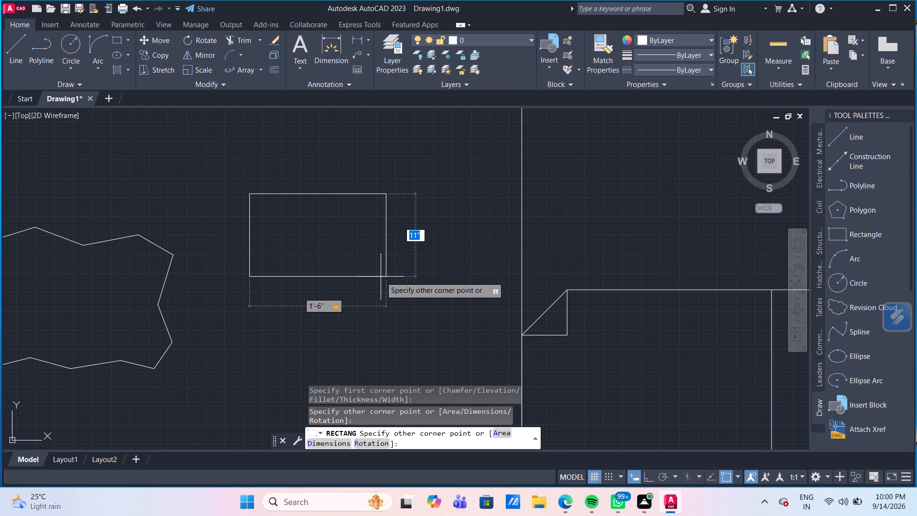
pyautogui.write("1'")
pyautogui.press('Return')
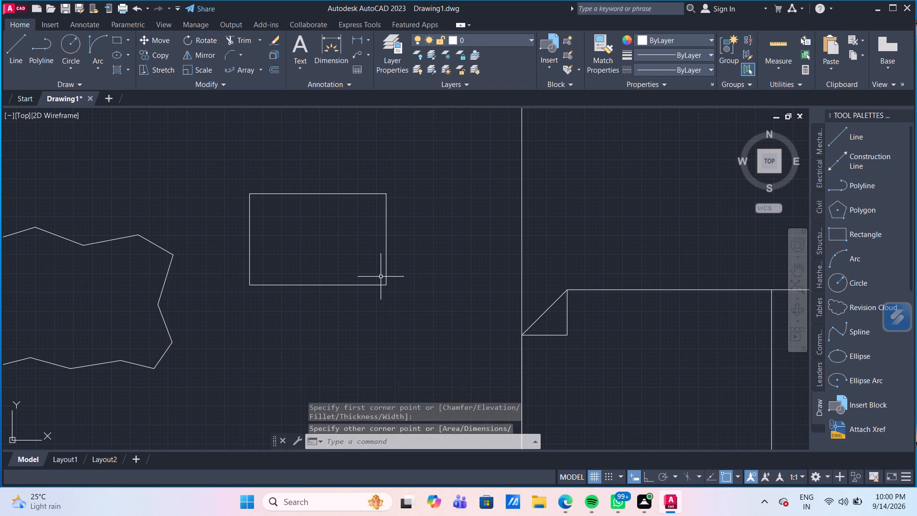
# Draw connected zigzag lines inside the new rectangle along its top edge, from the upper-left corner to the upper-right corner.
pyautogui.scroll(-3, 383, 277)
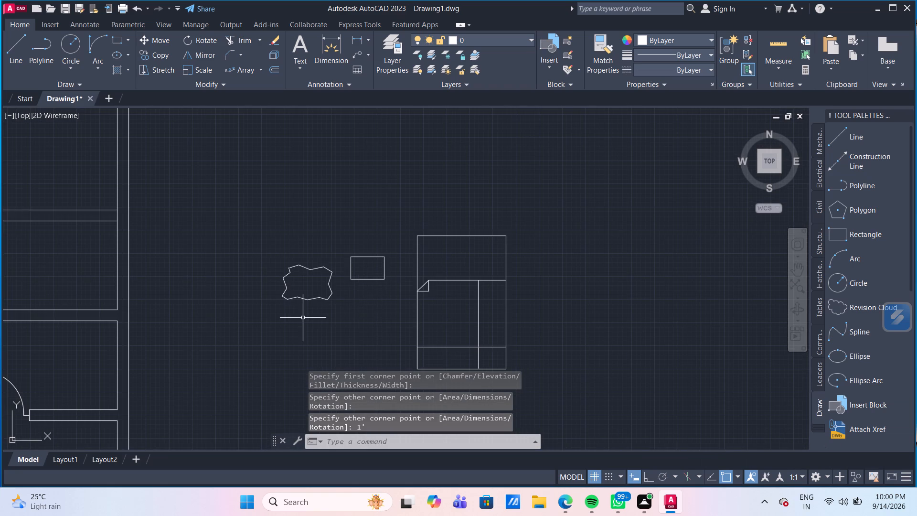
pyautogui.scroll(2, 326, 307)
pyautogui.moveTo(404, 235); pyautogui.dragTo(335, 264, button='middle')
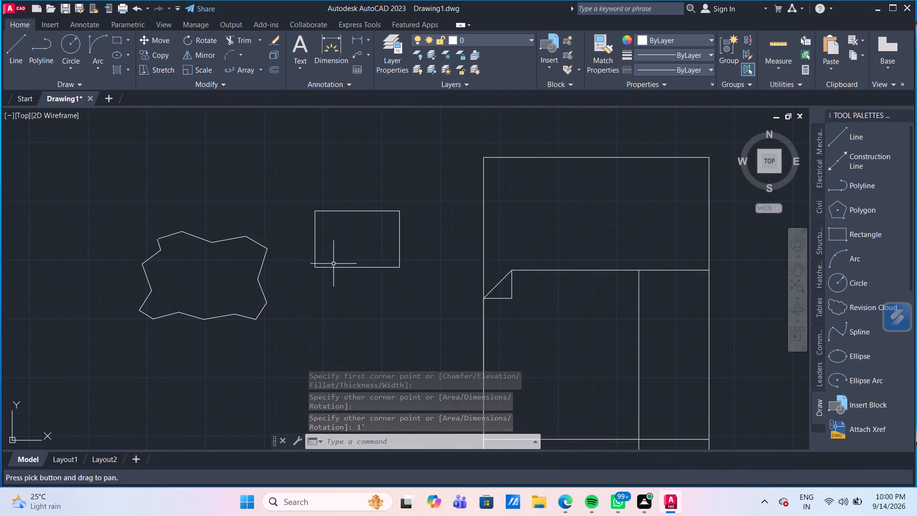
pyautogui.scroll(1, 335, 252)
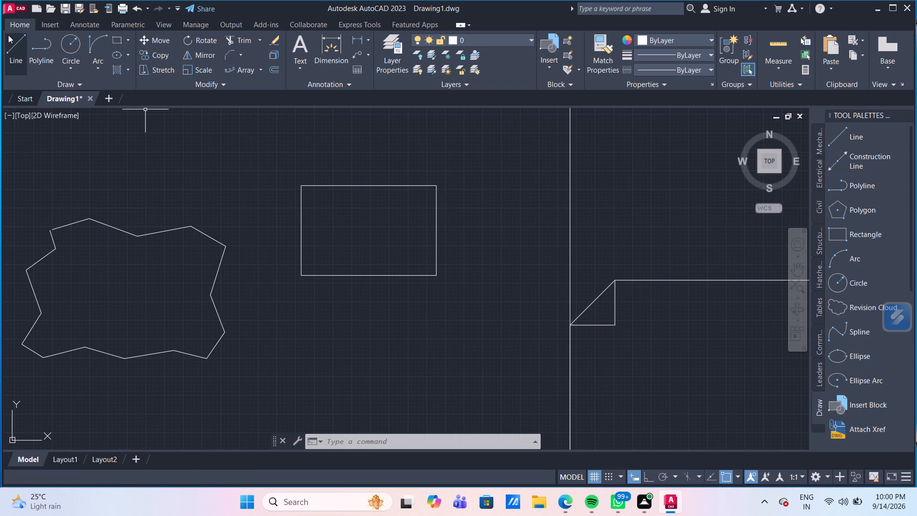
pyautogui.click(14, 37)
pyautogui.scroll(1, 346, 208)
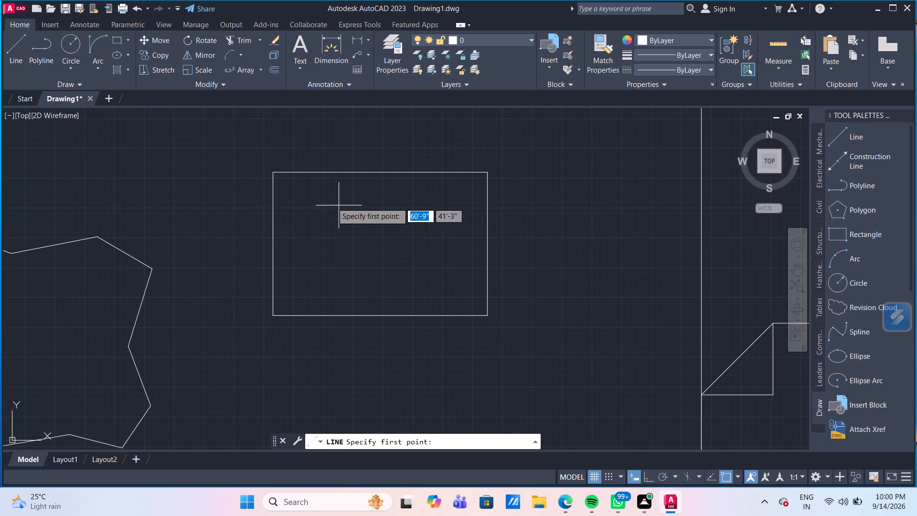
pyautogui.click(275, 174)
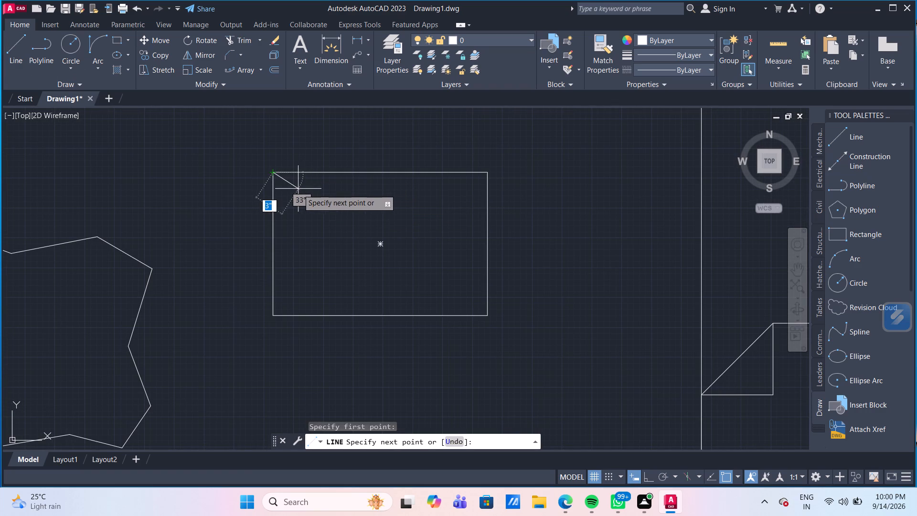
pyautogui.click(308, 189)
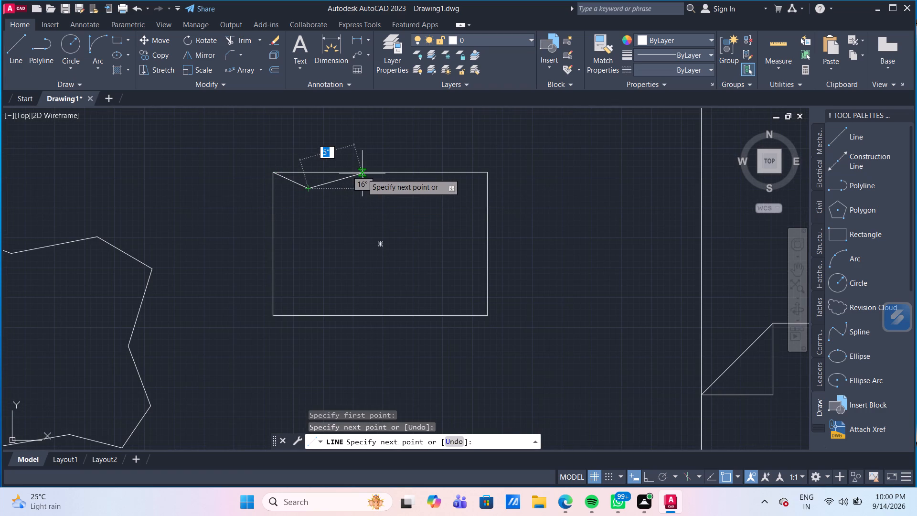
pyautogui.click(362, 173)
pyautogui.click(398, 192)
pyautogui.click(449, 173)
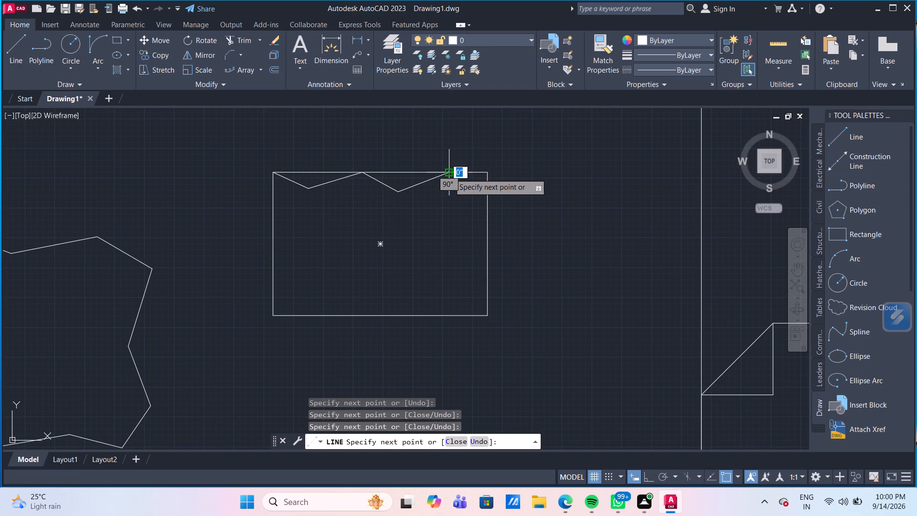
pyautogui.click(466, 188)
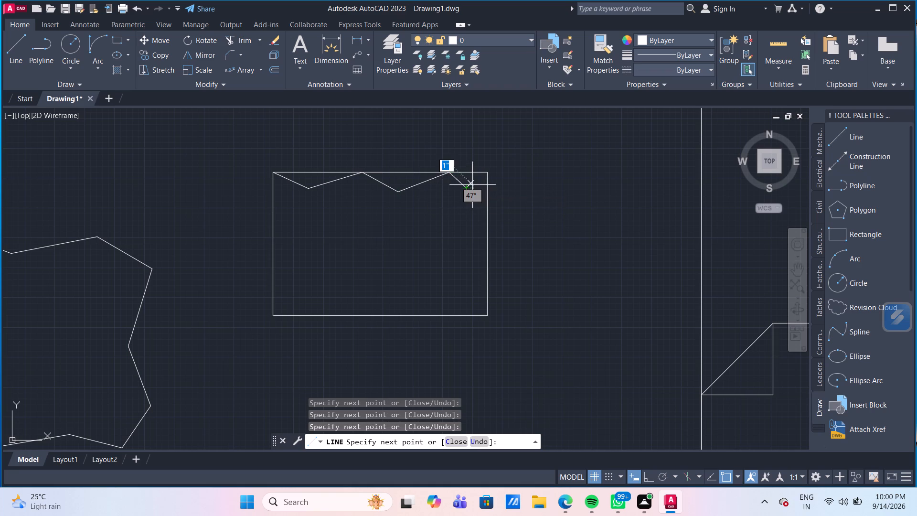
pyautogui.click(486, 176)
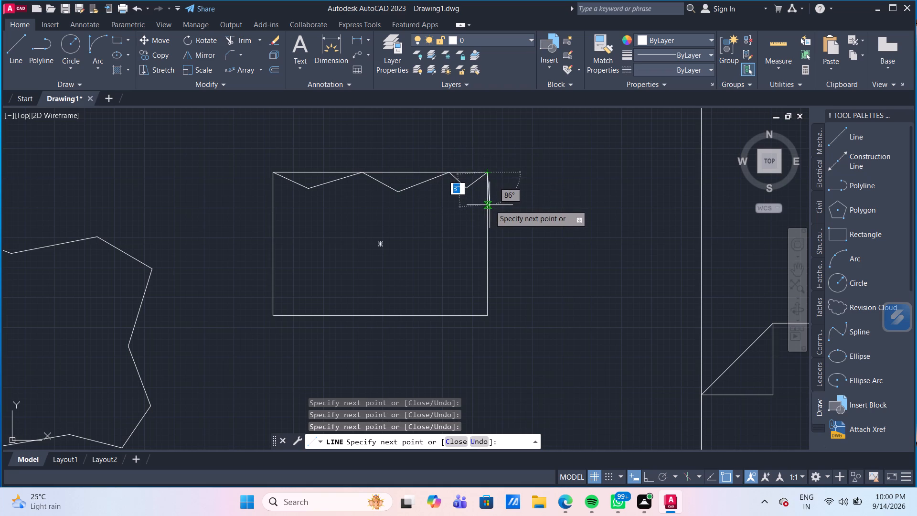
# Continue the connected lines down the rectangle's right edge with two shallow inward notches, ending at the lower-right corner.
pyautogui.click(483, 204)
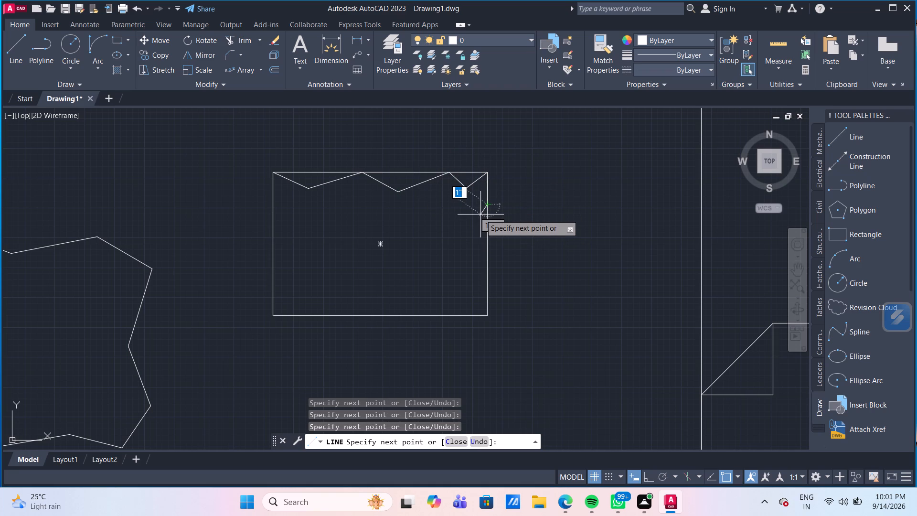
pyautogui.moveTo(481, 227); pyautogui.dragTo(481, 235)
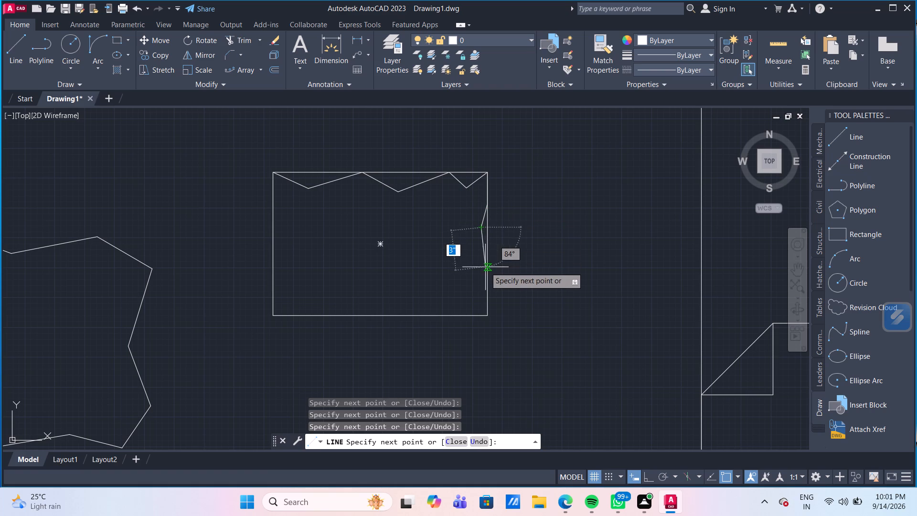
pyautogui.click(487, 253)
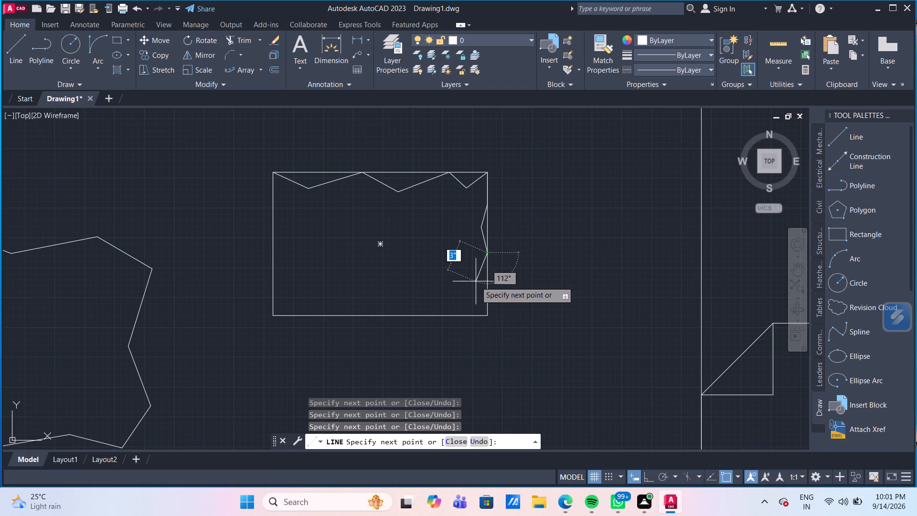
pyautogui.moveTo(478, 287); pyautogui.dragTo(485, 302)
pyautogui.click(487, 316)
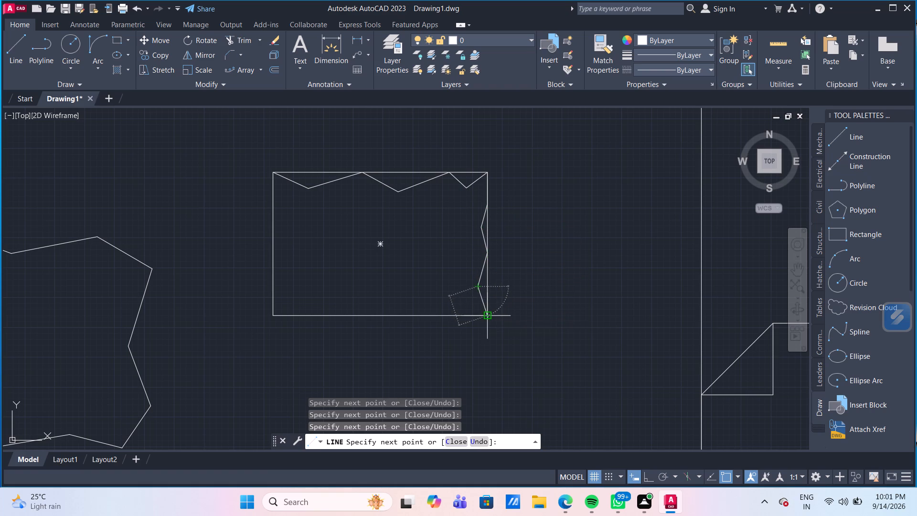
# Continue the zigzag lines along the rectangle's bottom edge with four shallow inward peaks, ending at the lower-left corner.
pyautogui.click(467, 309)
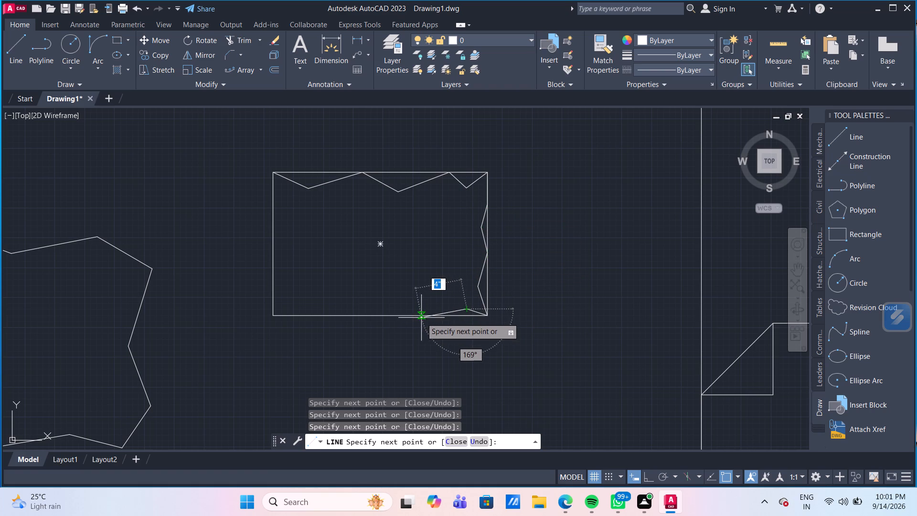
pyautogui.click(421, 316)
pyautogui.click(385, 308)
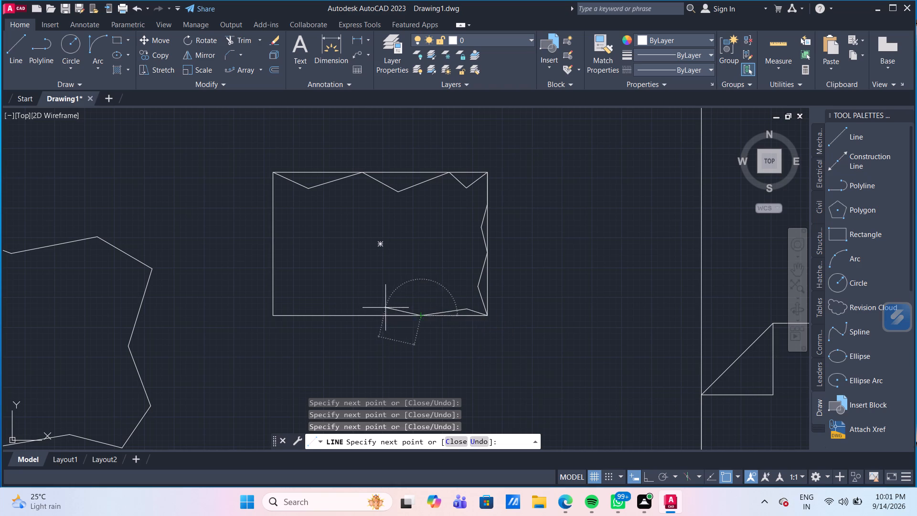
pyautogui.click(352, 317)
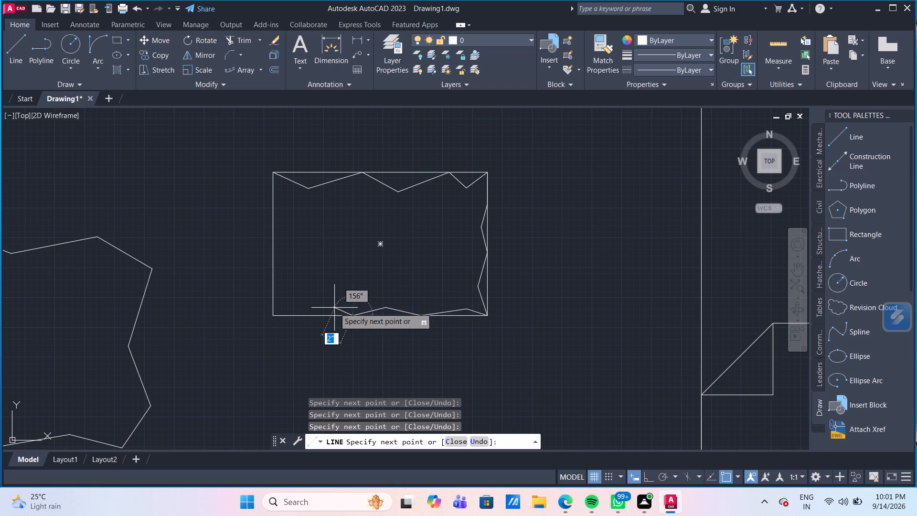
pyautogui.click(324, 305)
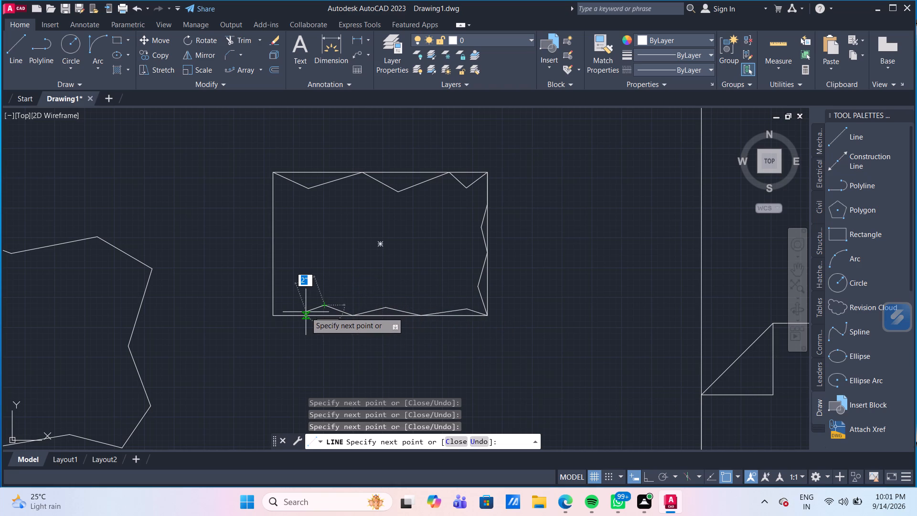
pyautogui.click(304, 317)
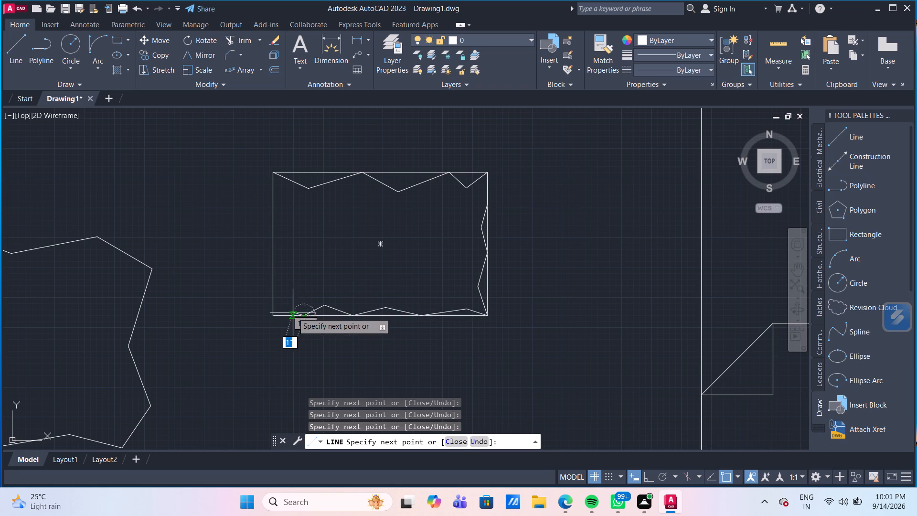
pyautogui.click(289, 307)
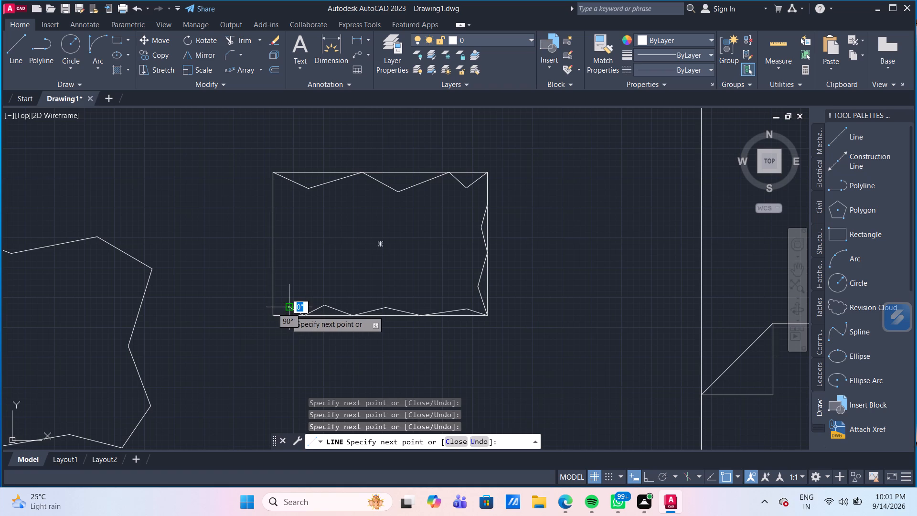
pyautogui.click(274, 316)
# Continue the zigzag lines up the rectangle's left edge with three shallow inward peaks, closing the outline at the upper-left corner.
pyautogui.click(278, 294)
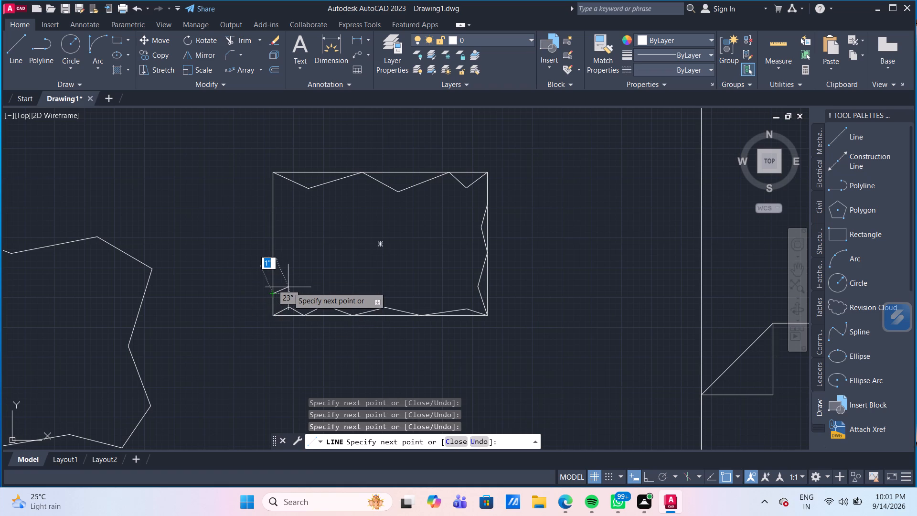
pyautogui.hotkey('ctrl', 'z')
pyautogui.click(279, 282)
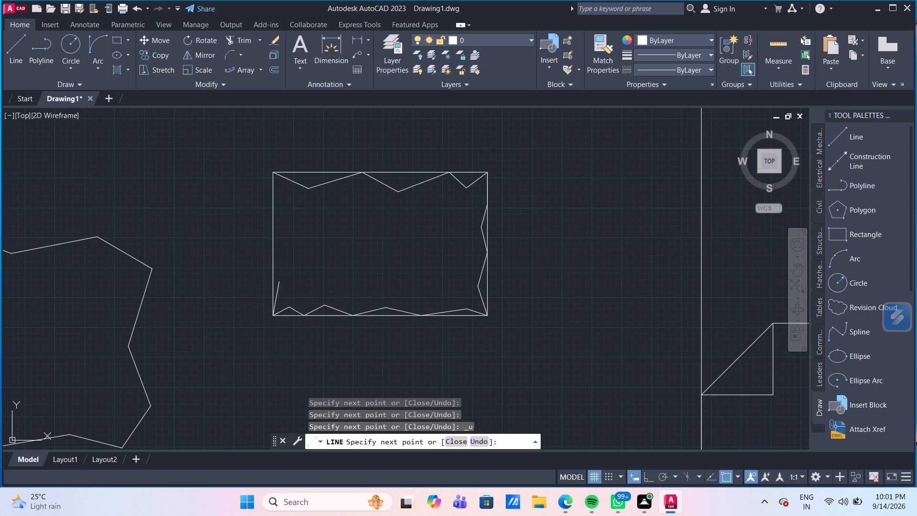
pyautogui.click(272, 270)
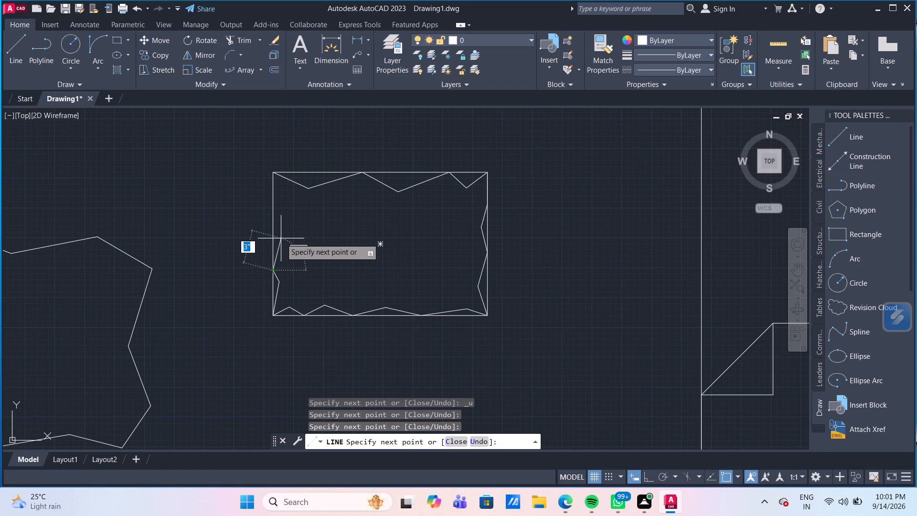
pyautogui.click(281, 238)
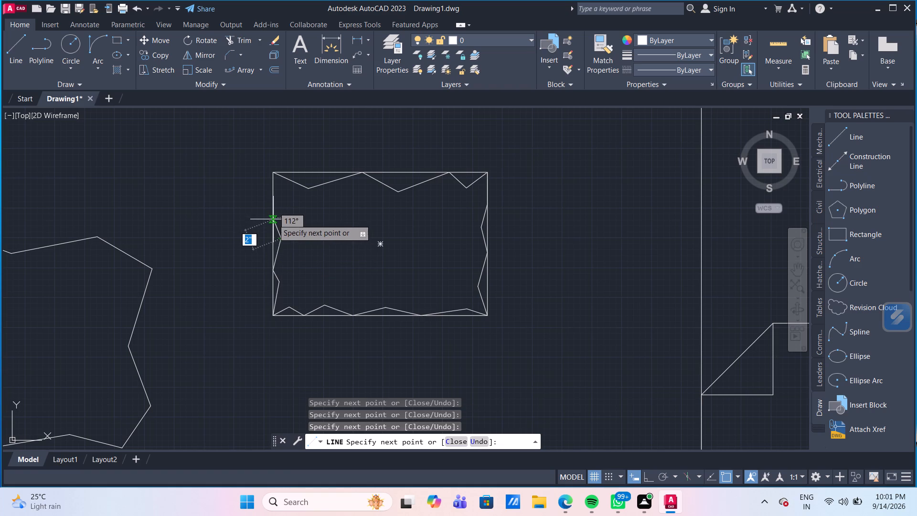
pyautogui.click(273, 219)
pyautogui.click(277, 187)
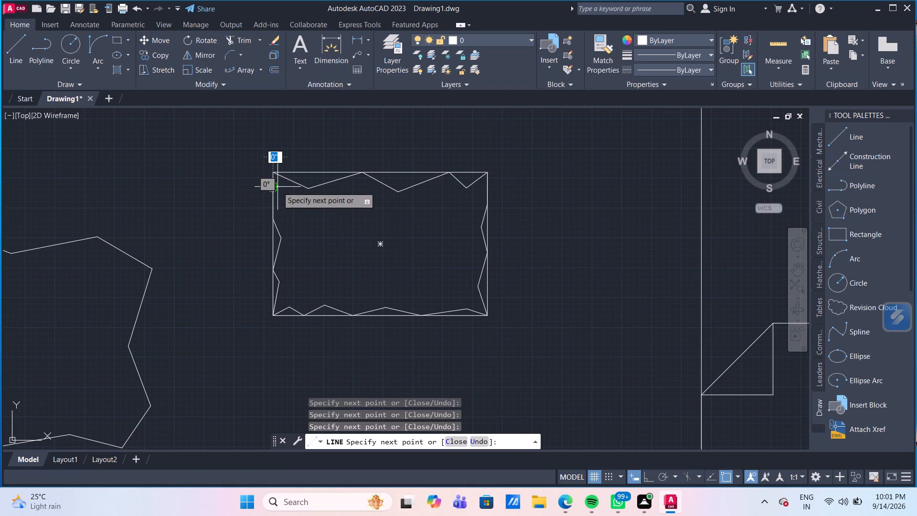
pyautogui.hotkey('ctrl', 'z')
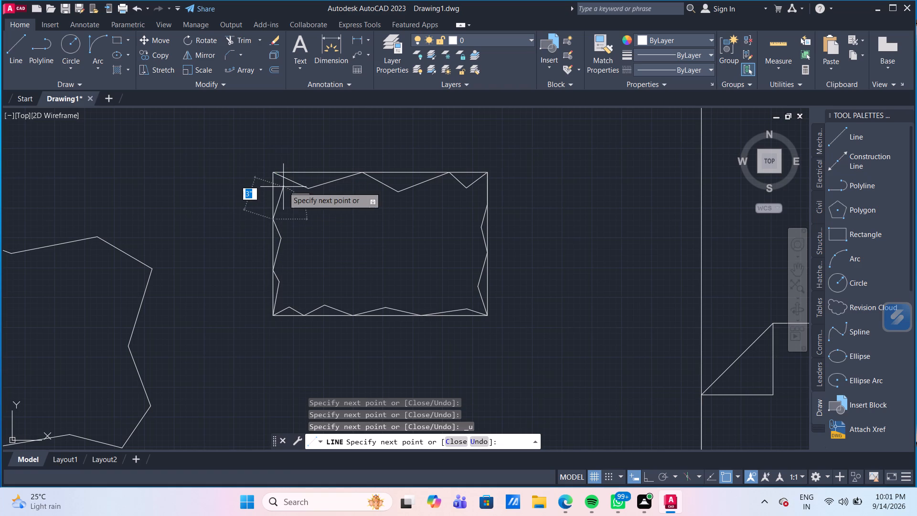
pyautogui.click(279, 195)
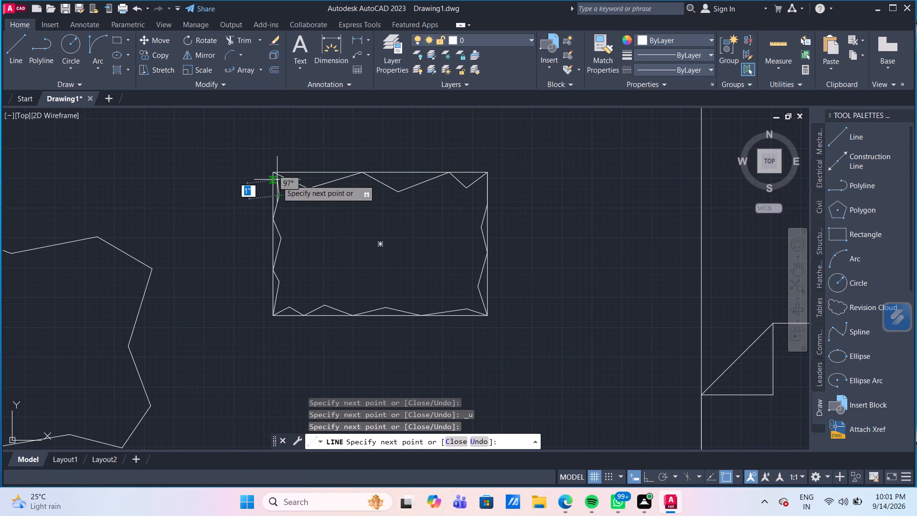
pyautogui.click(275, 176)
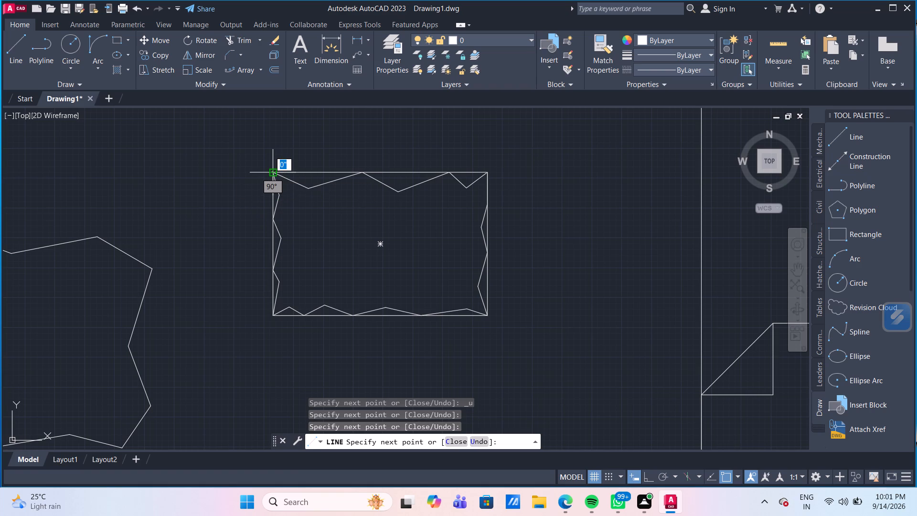
pyautogui.scroll(2, 275, 176)
pyautogui.press('Escape')
# Delete the guide rectangle around the zigzag pillow outline.
pyautogui.scroll(-3, 297, 209)
pyautogui.moveTo(361, 242); pyautogui.dragTo(333, 227, button='middle')
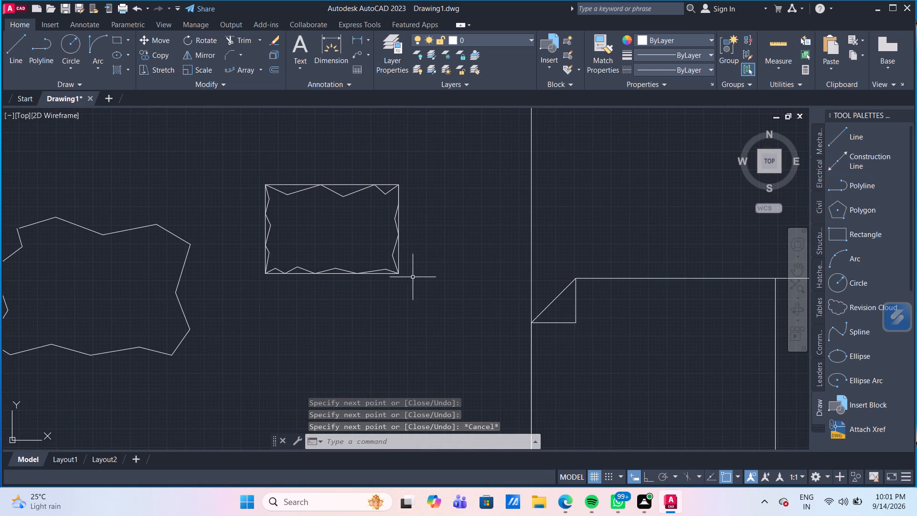
pyautogui.click(400, 260)
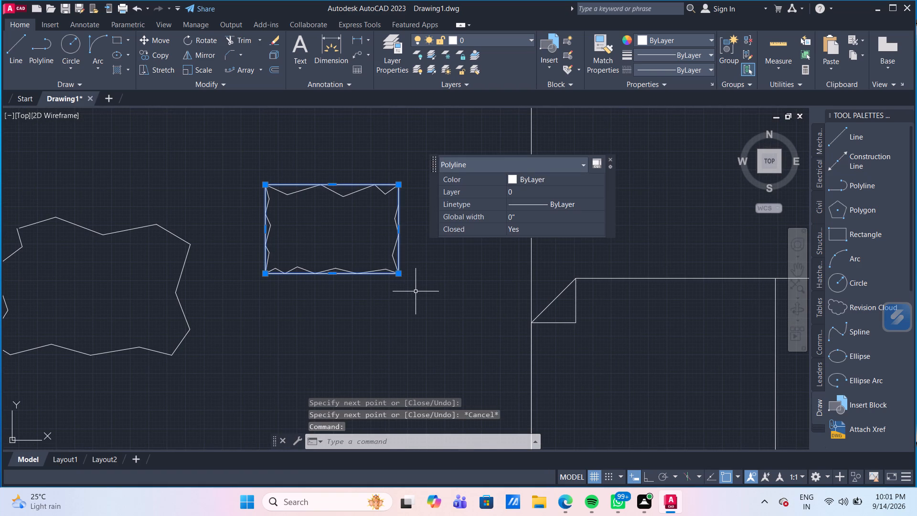
pyautogui.press('Delete')
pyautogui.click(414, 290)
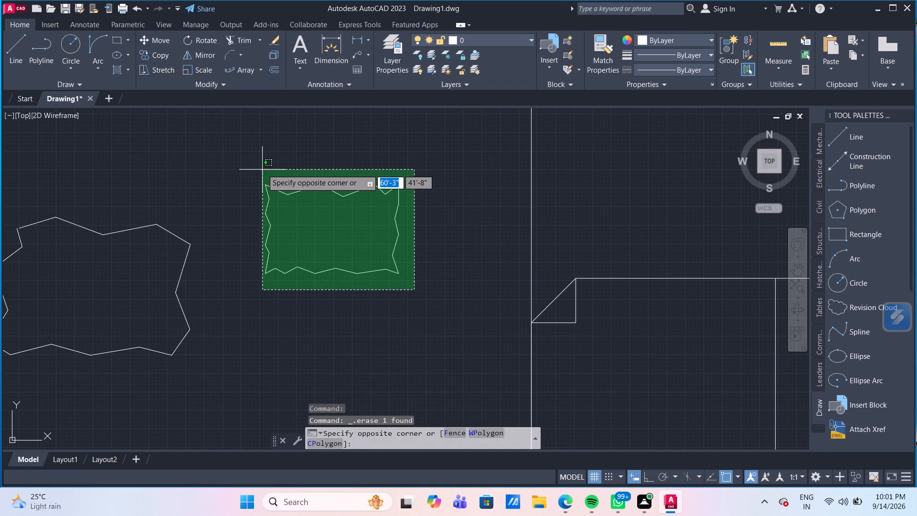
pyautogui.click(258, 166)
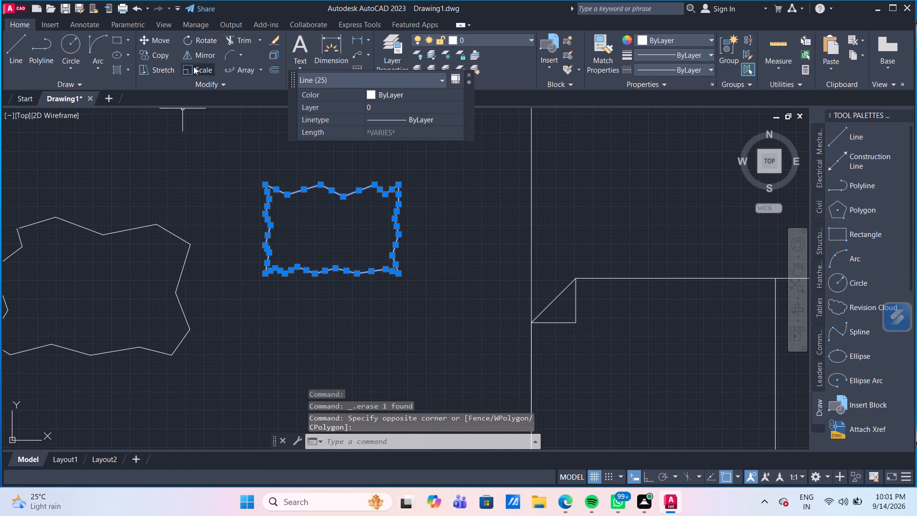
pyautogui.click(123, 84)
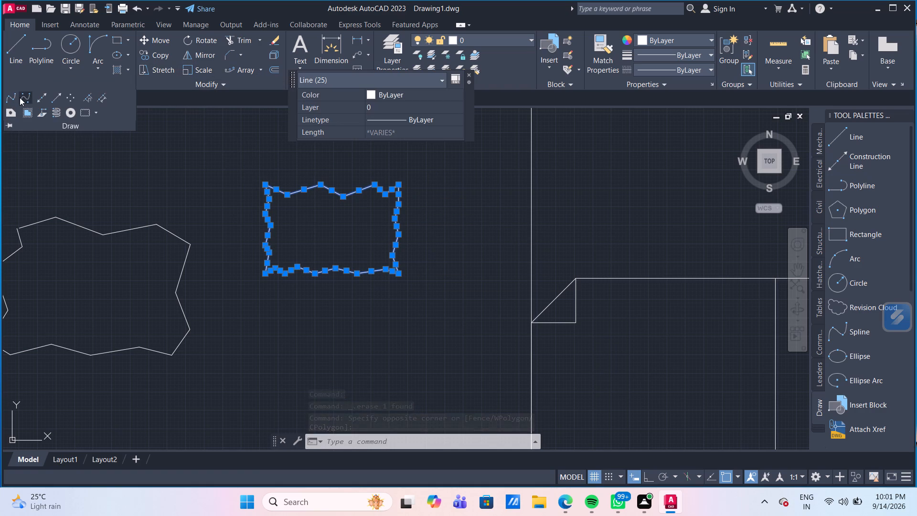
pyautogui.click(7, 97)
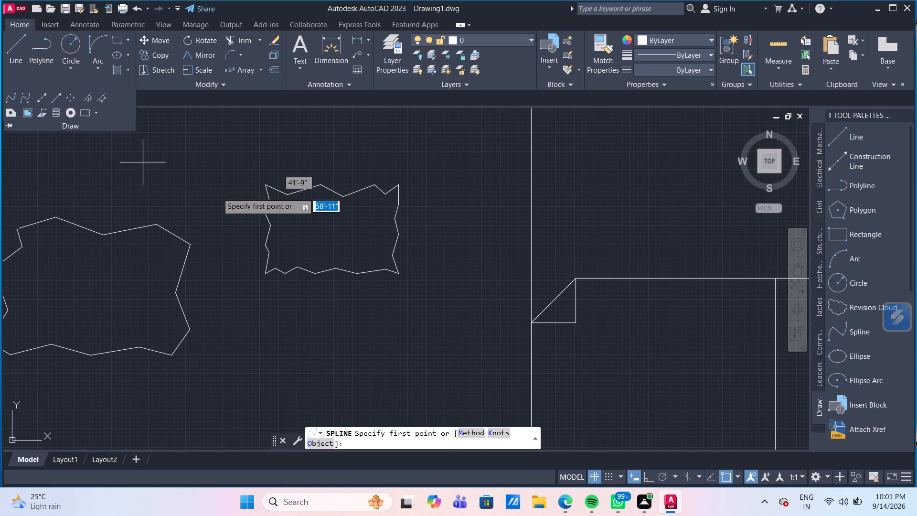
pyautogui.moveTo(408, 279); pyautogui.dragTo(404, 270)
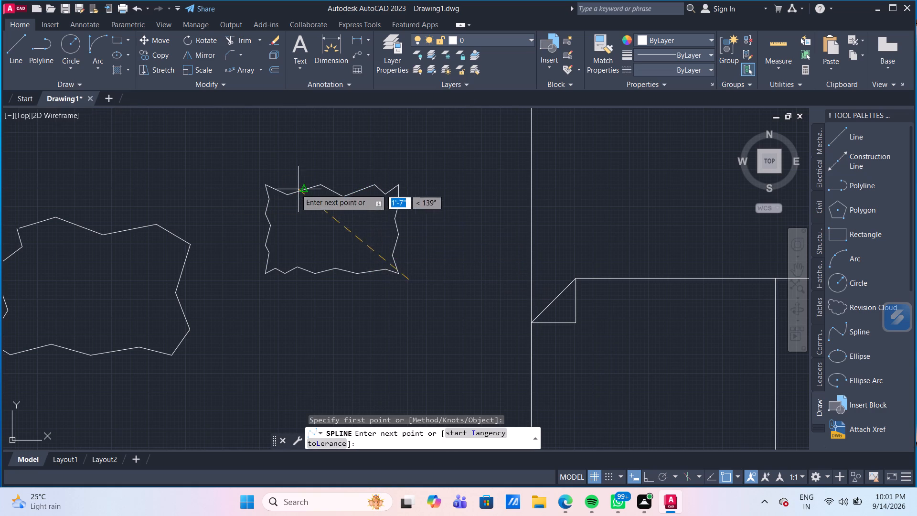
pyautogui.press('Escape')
# Delete the older, larger freehand pillow outline to the left of the new pillow.
pyautogui.scroll(-3, 426, 249)
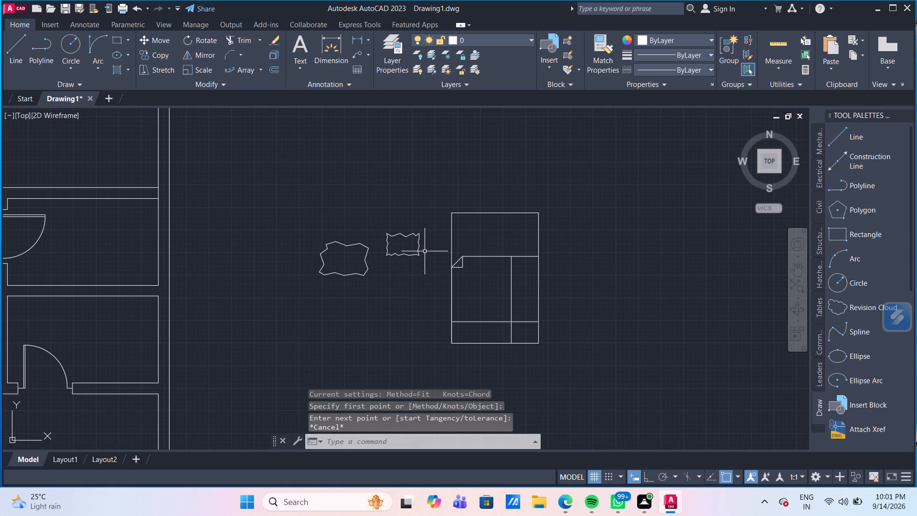
pyautogui.moveTo(374, 284); pyautogui.dragTo(364, 274)
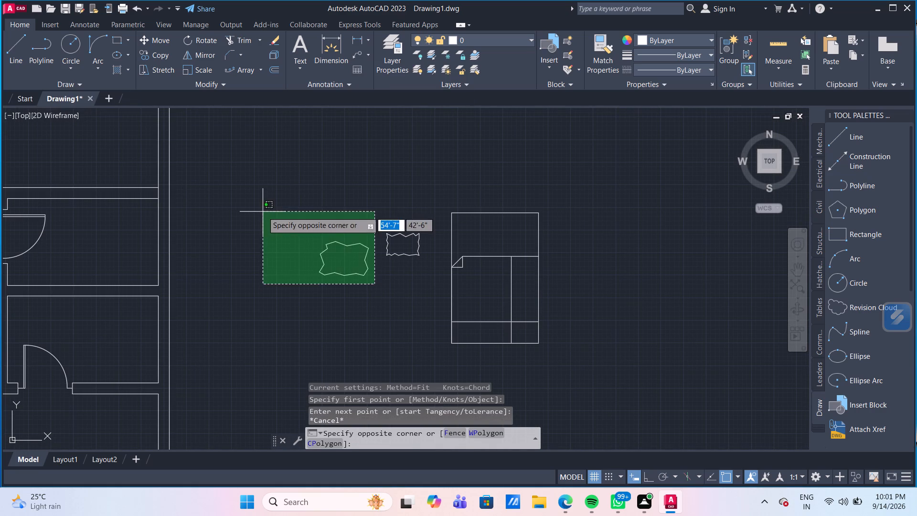
pyautogui.click(263, 212)
pyautogui.press('Delete')
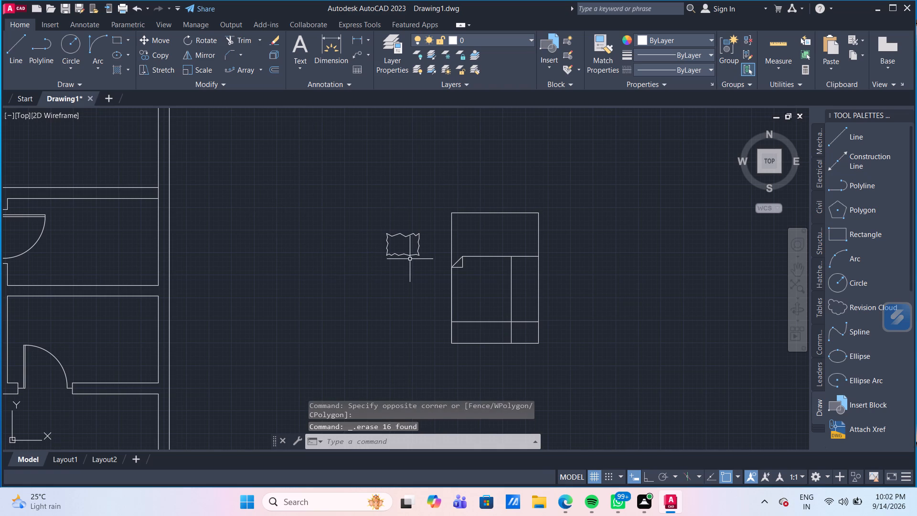
# Group all the zigzag lines of the new pillow outline into one object.
pyautogui.scroll(1, 408, 254)
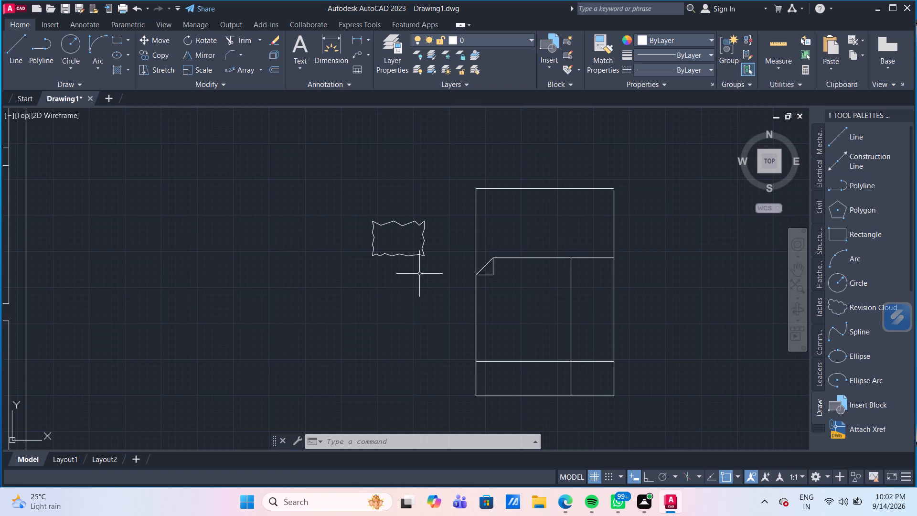
pyautogui.scroll(-1, 564, 226)
pyautogui.moveTo(564, 226); pyautogui.dragTo(555, 225, button='middle')
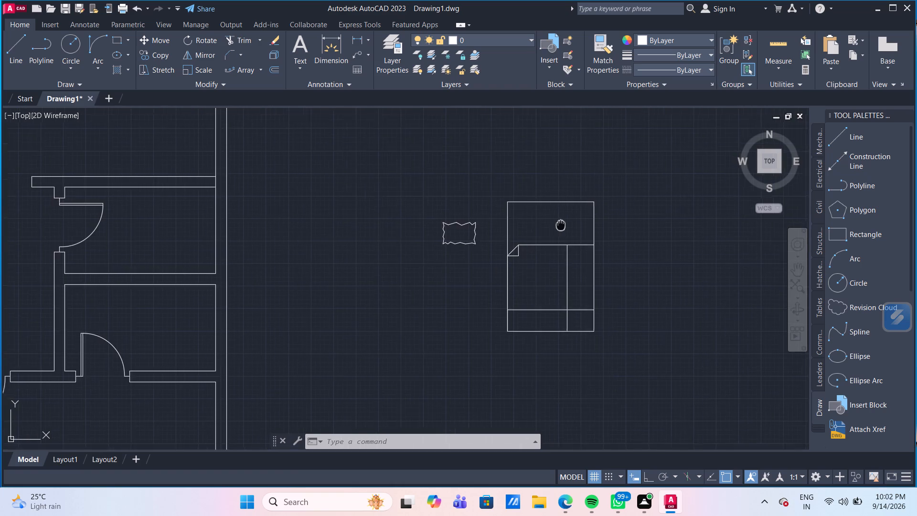
pyautogui.moveTo(555, 225); pyautogui.dragTo(468, 238, button='middle')
pyautogui.scroll(2, 468, 238)
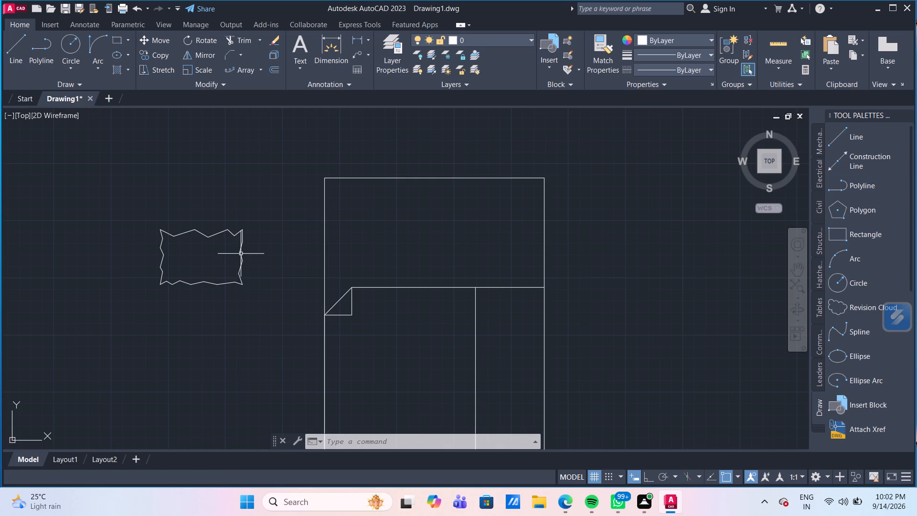
pyautogui.click(242, 254)
pyautogui.moveTo(255, 292); pyautogui.dragTo(238, 279)
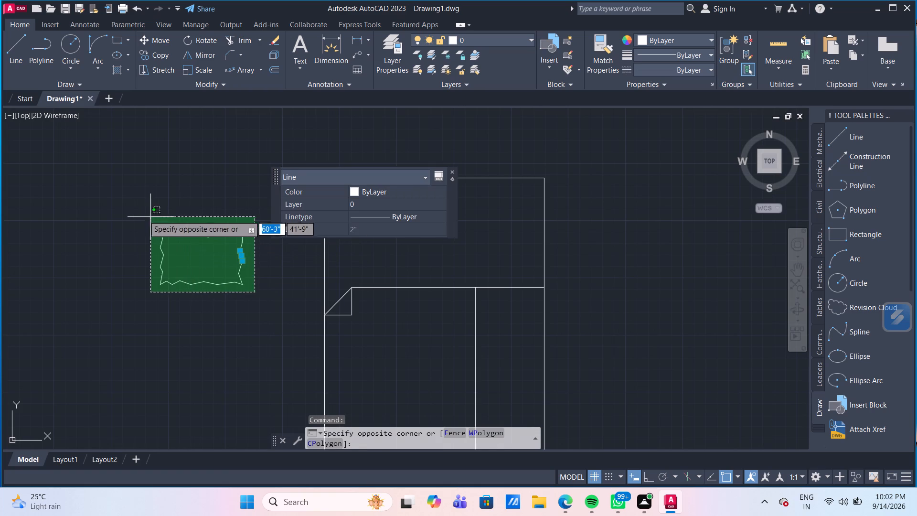
pyautogui.click(135, 214)
pyautogui.press('g')
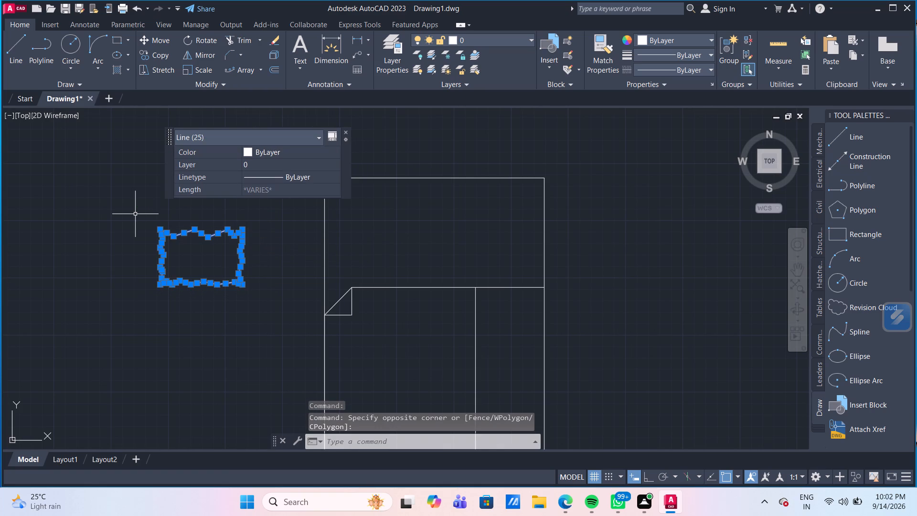
pyautogui.press('Return')
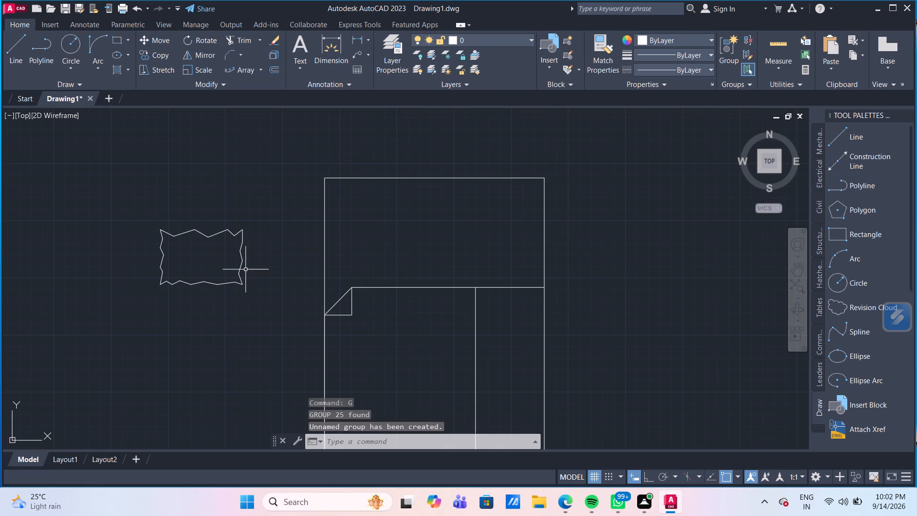
# Copy the pillow group by its upper-right corner to two side-by-side positions at the head of the bed, above the folded blanket.
pyautogui.click(238, 282)
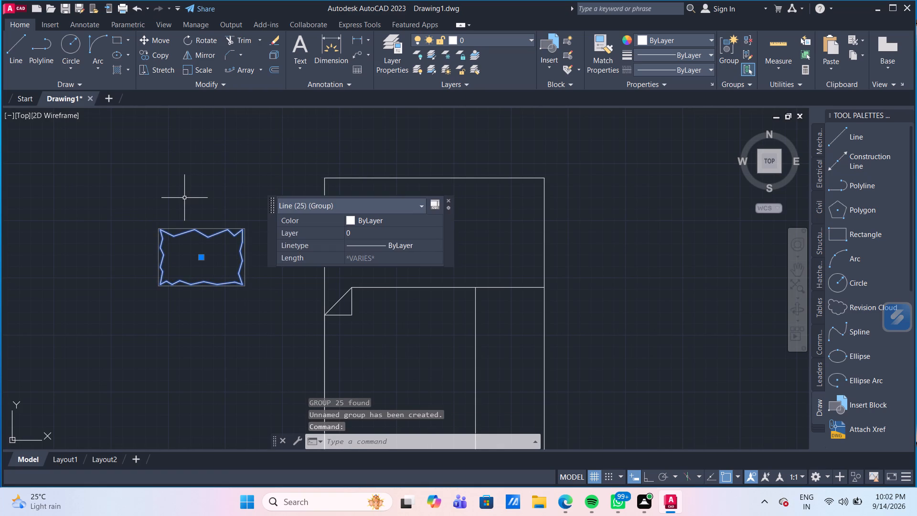
pyautogui.write('CO')
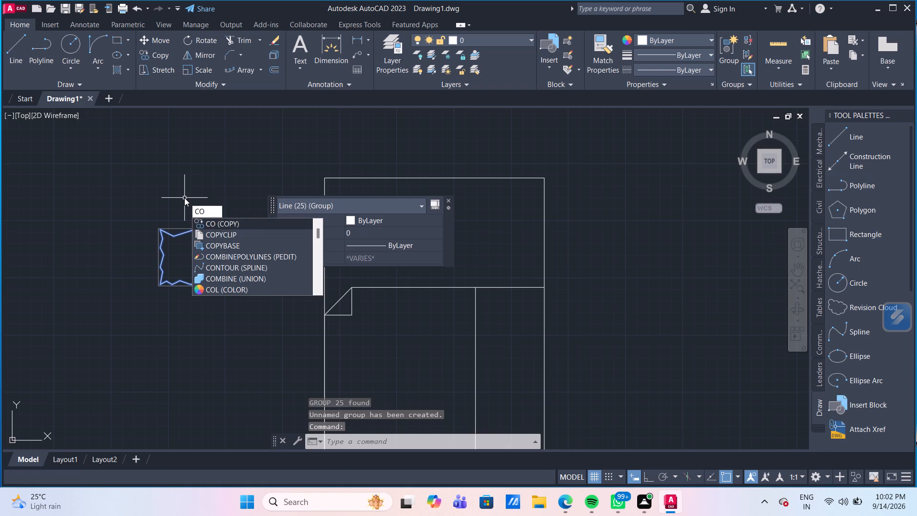
pyautogui.press('Return')
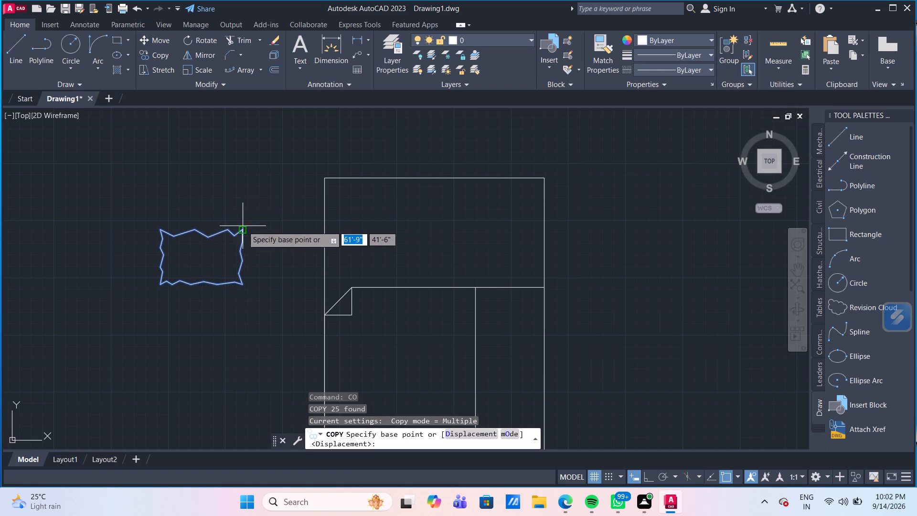
pyautogui.click(242, 227)
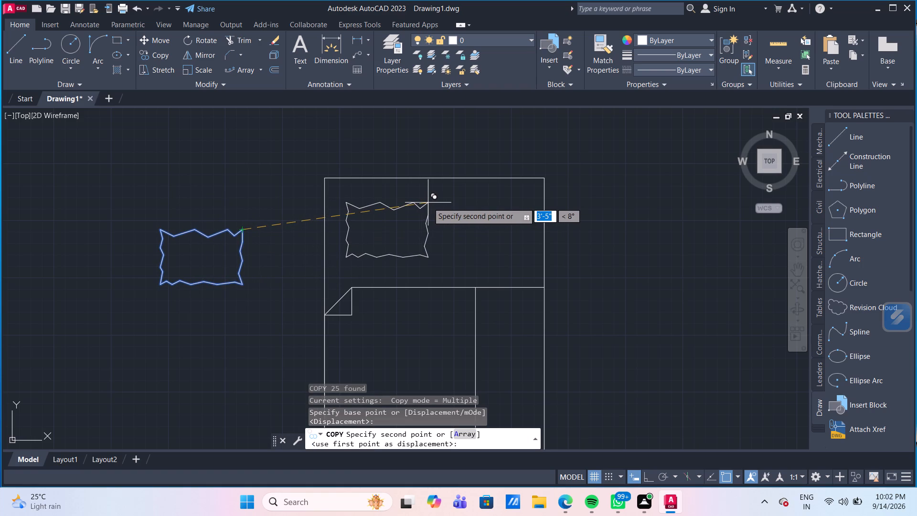
pyautogui.click(423, 201)
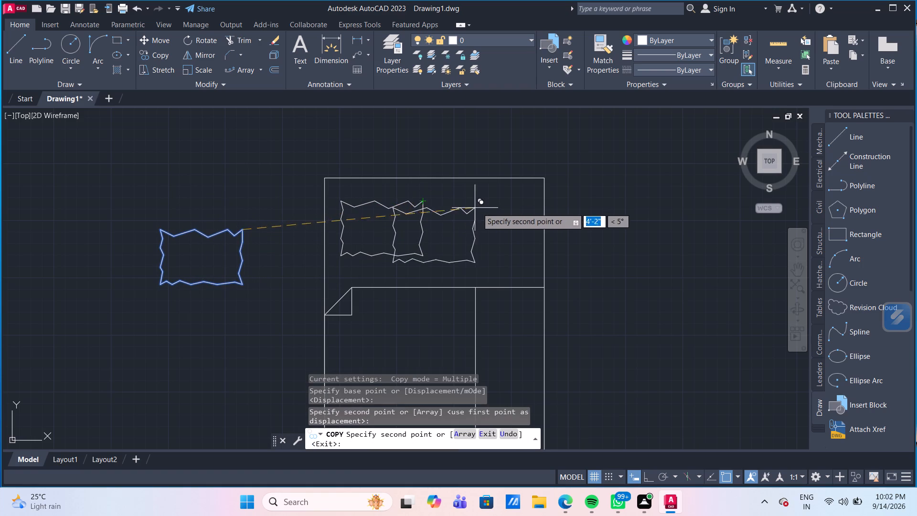
pyautogui.click(524, 201)
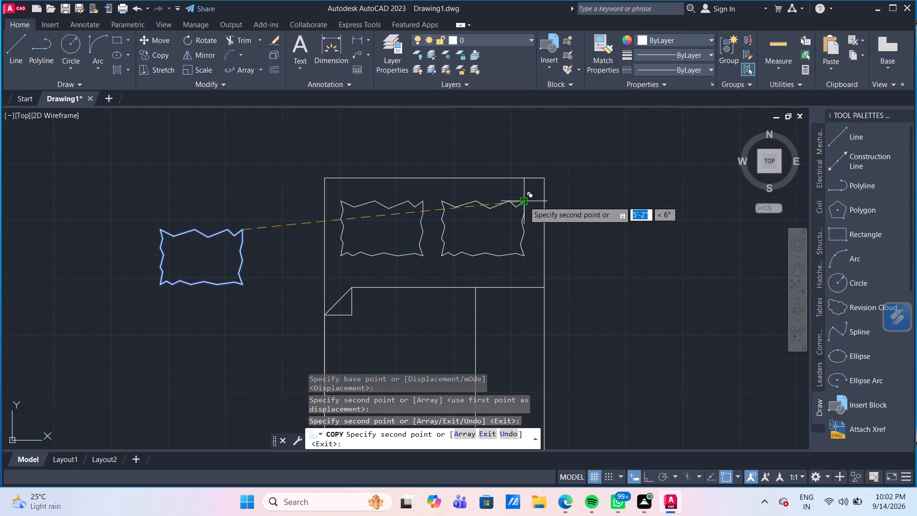
pyautogui.press('Escape')
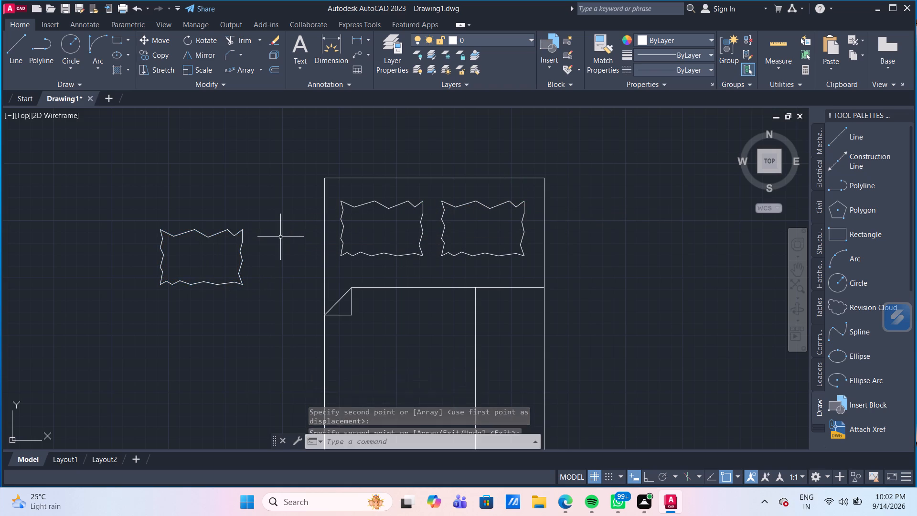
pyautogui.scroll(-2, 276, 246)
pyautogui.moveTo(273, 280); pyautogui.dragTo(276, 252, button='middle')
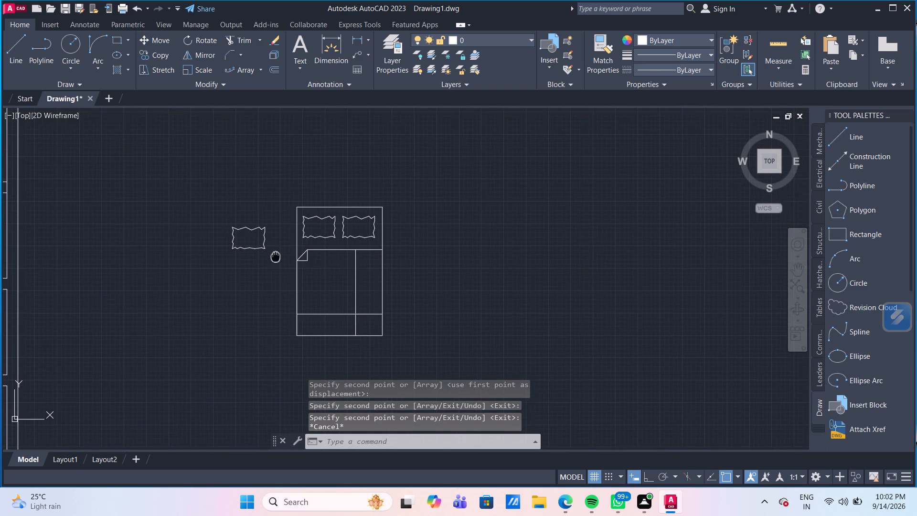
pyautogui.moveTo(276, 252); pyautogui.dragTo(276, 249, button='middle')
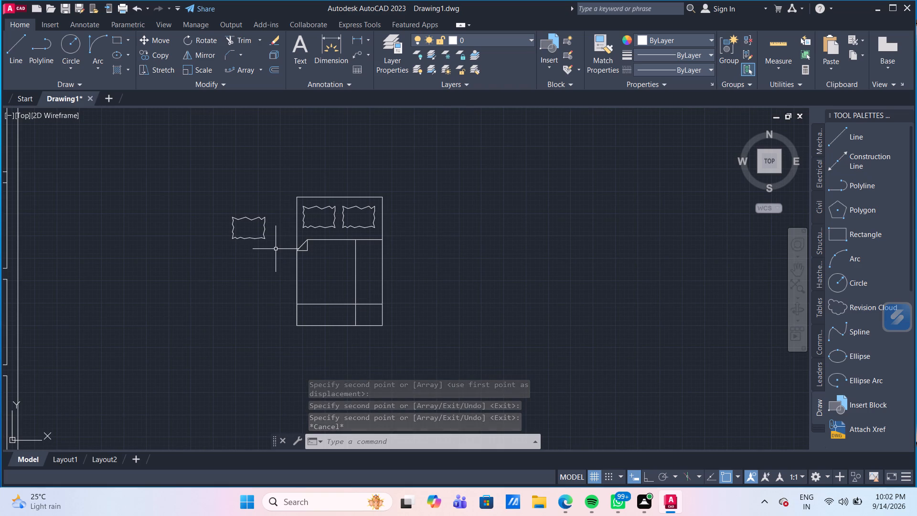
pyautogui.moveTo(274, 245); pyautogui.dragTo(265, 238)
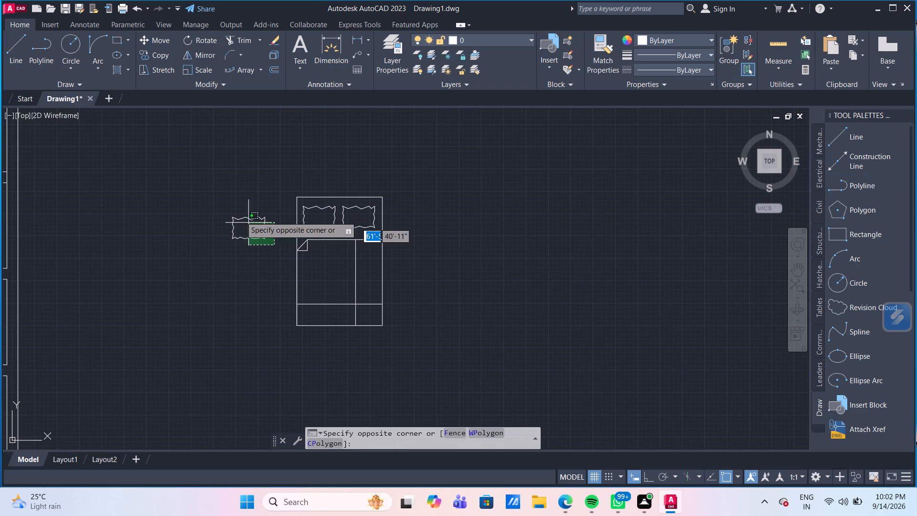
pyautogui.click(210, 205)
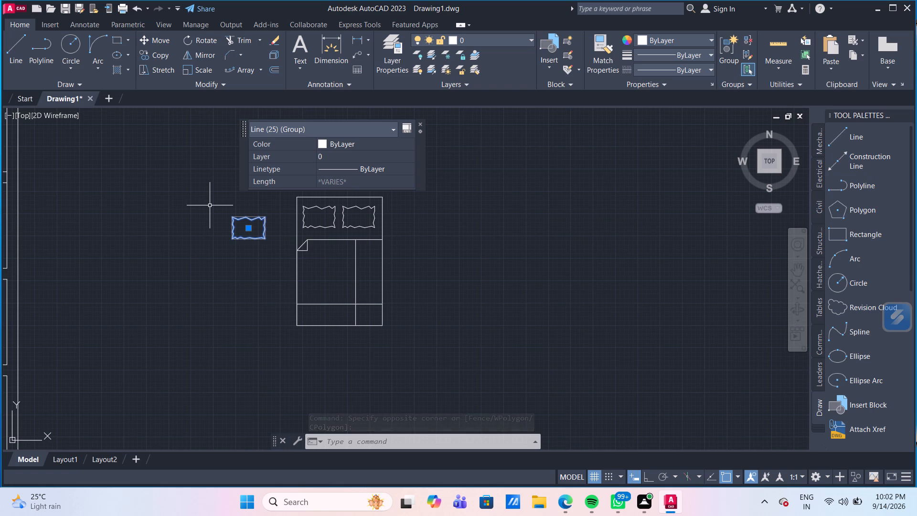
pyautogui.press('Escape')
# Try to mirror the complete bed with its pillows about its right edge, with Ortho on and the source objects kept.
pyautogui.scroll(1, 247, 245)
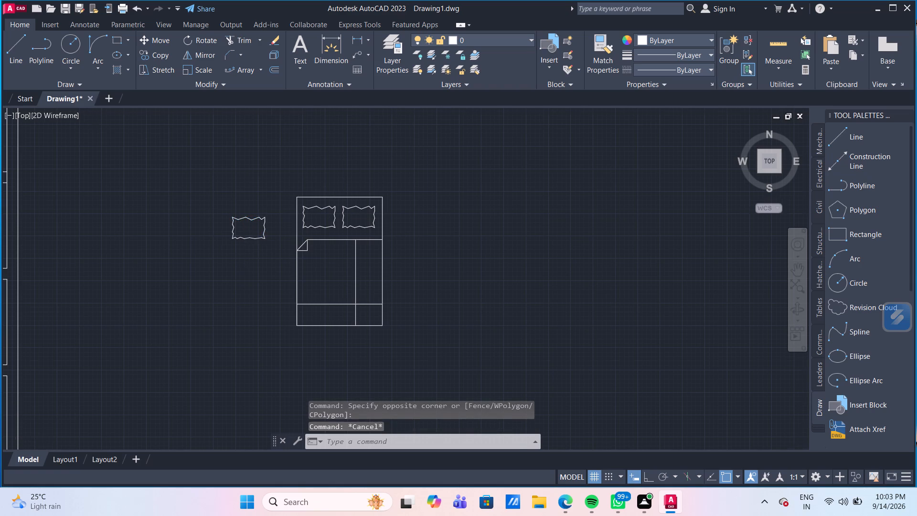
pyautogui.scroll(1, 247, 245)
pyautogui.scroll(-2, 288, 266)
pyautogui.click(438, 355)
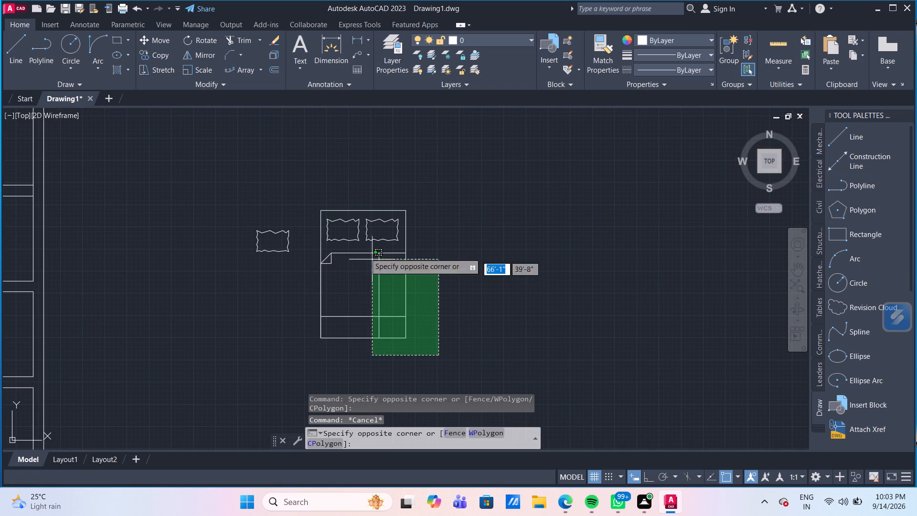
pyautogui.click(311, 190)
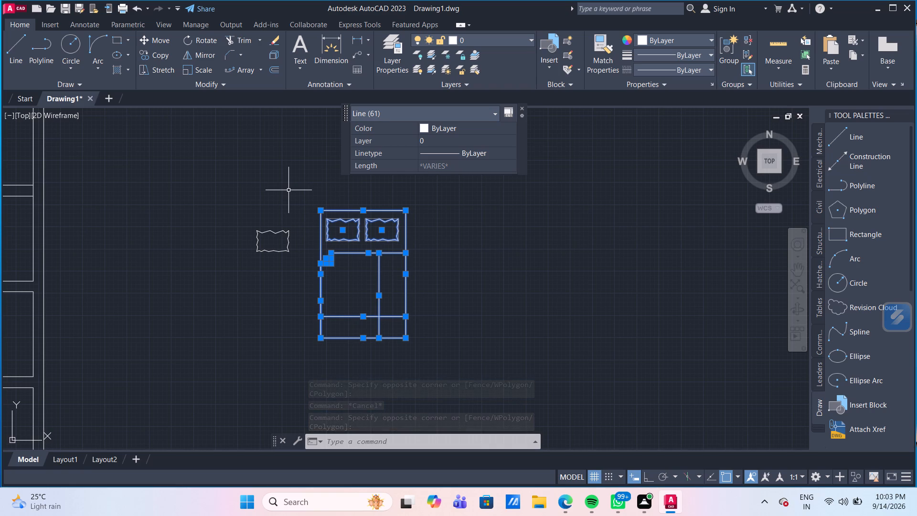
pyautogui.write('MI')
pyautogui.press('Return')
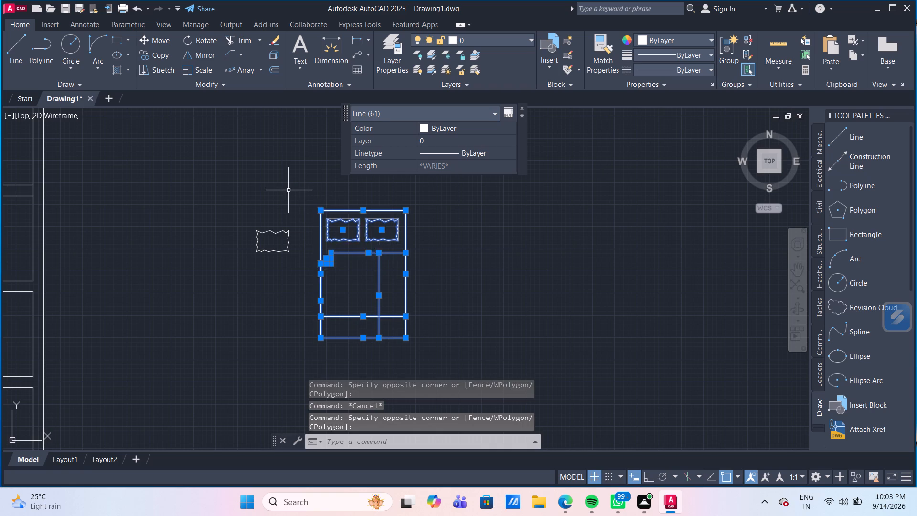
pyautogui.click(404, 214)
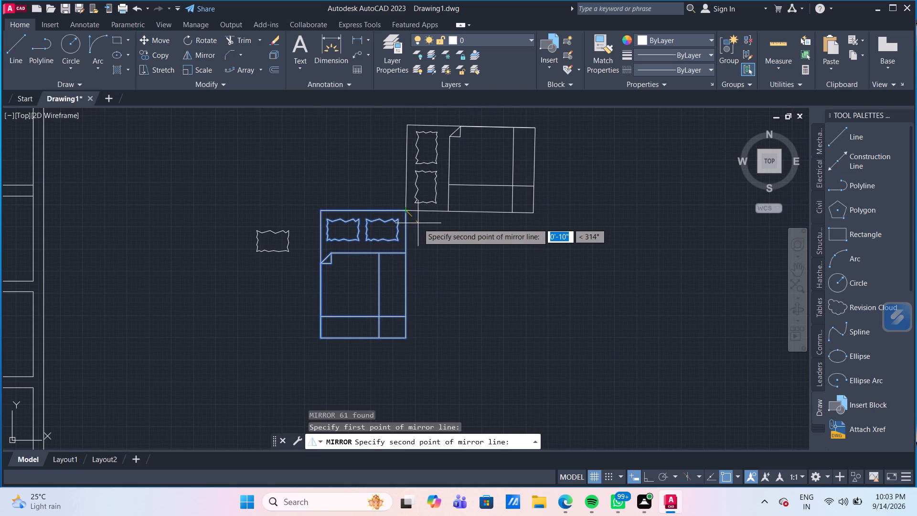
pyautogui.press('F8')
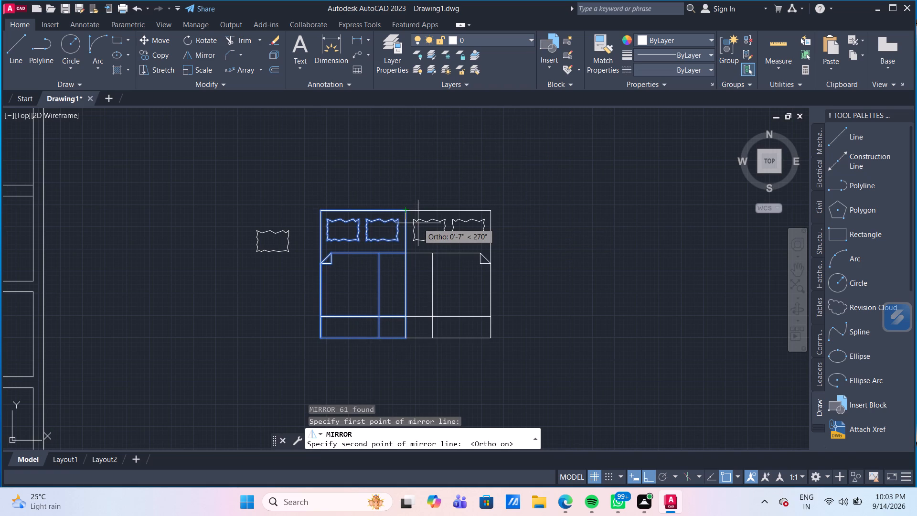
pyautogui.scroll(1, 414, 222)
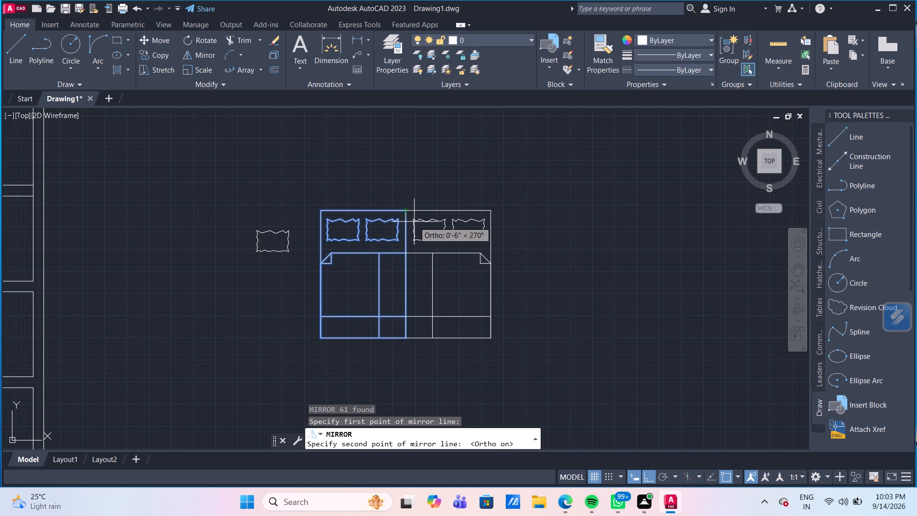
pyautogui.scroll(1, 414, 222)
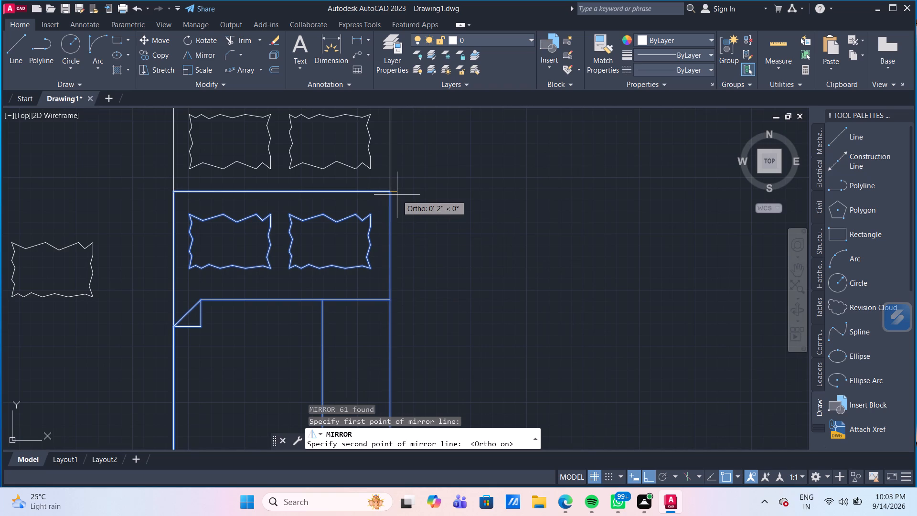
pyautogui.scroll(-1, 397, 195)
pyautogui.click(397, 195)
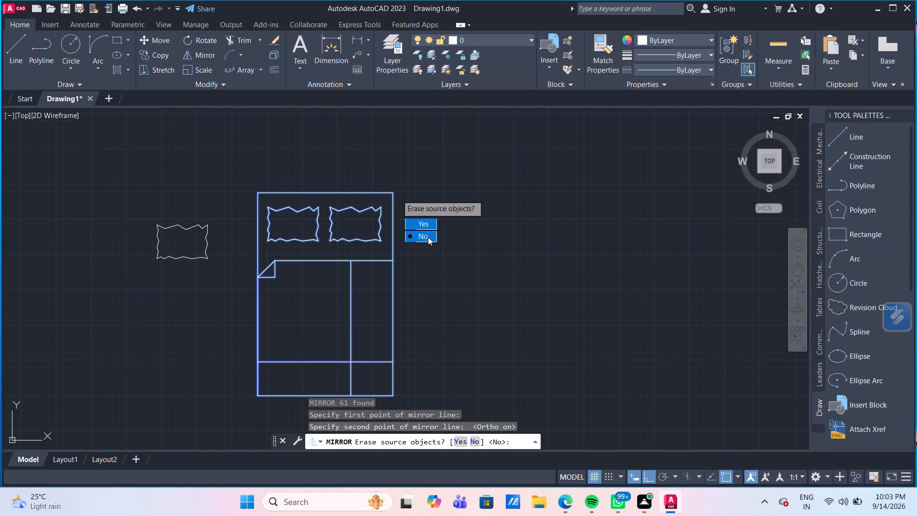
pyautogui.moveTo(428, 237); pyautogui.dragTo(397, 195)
# Mirror the complete bed about a vertical line through its lower-right corner, keeping the source objects.
pyautogui.scroll(-2, 503, 269)
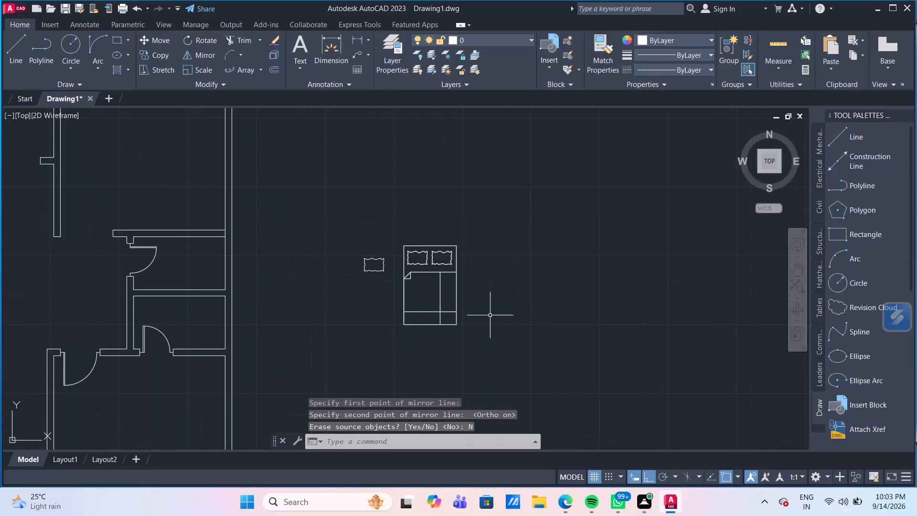
pyautogui.click(480, 334)
pyautogui.click(399, 231)
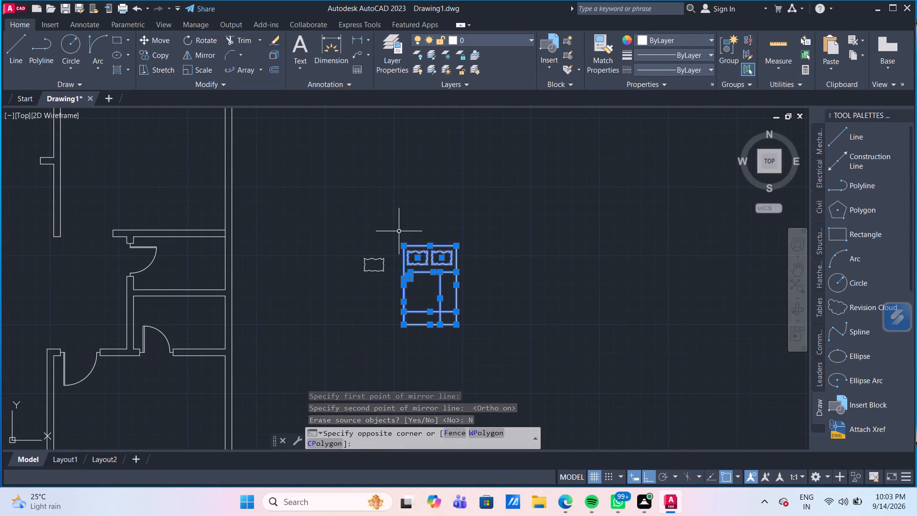
pyautogui.write('MI')
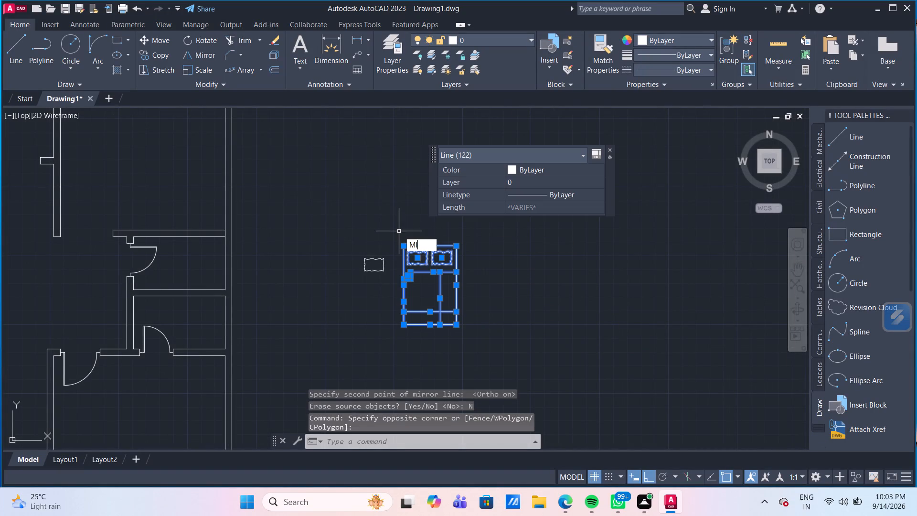
pyautogui.press('Return')
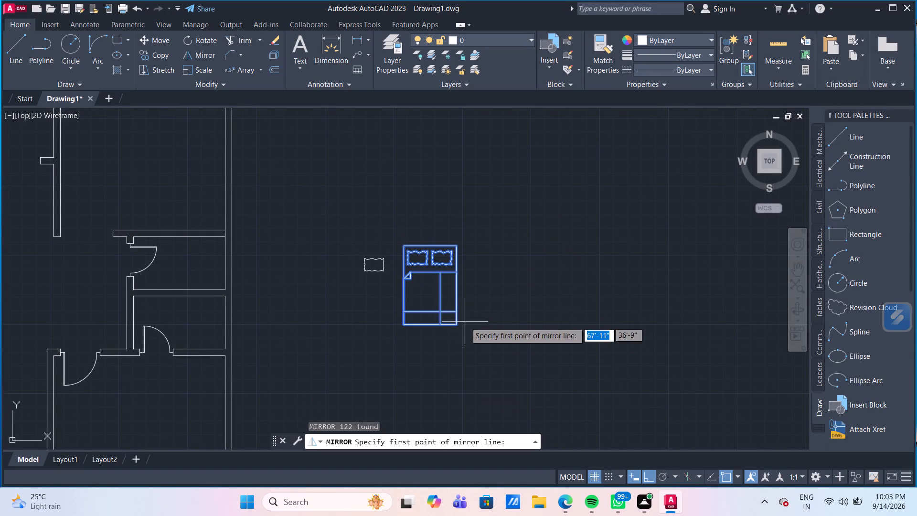
pyautogui.click(458, 325)
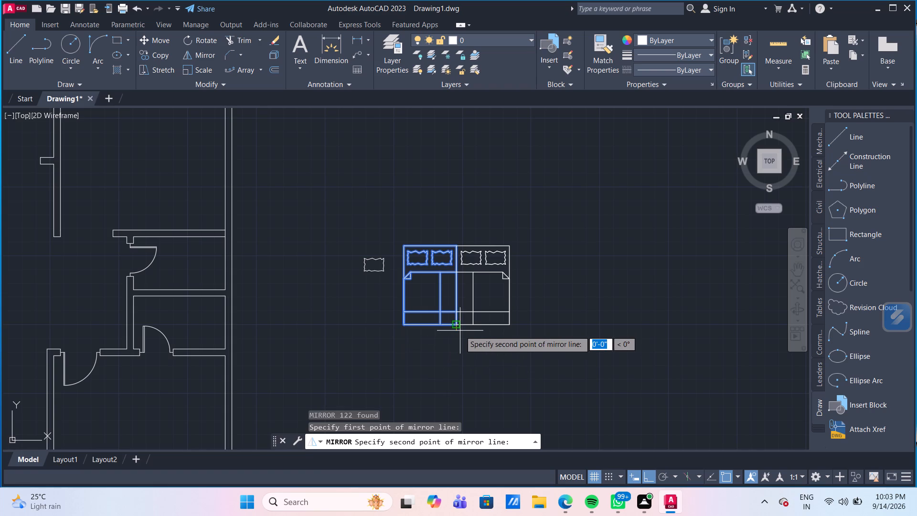
pyautogui.click(459, 334)
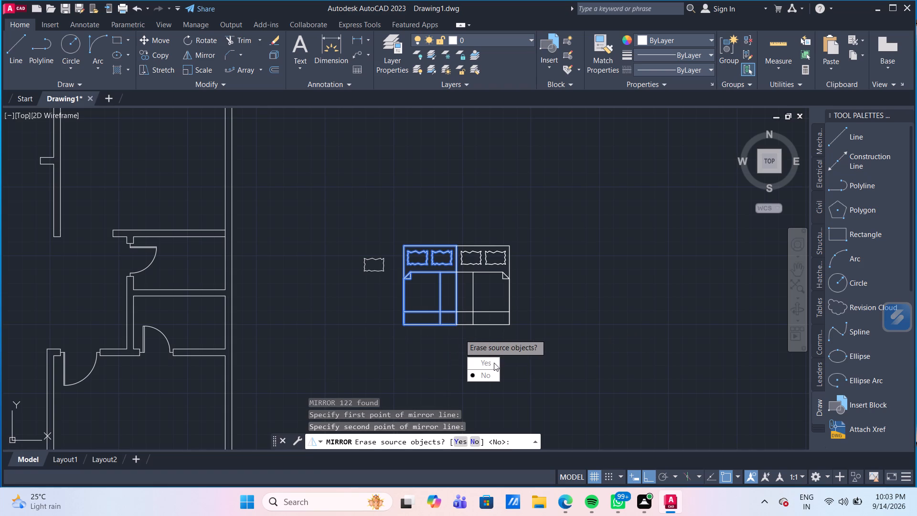
pyautogui.moveTo(490, 374); pyautogui.dragTo(459, 334)
# Move the original bed, including the shared edge line, horizontally to the left, away from its mirrored copy.
pyautogui.scroll(1, 448, 322)
pyautogui.moveTo(456, 339); pyautogui.dragTo(449, 335)
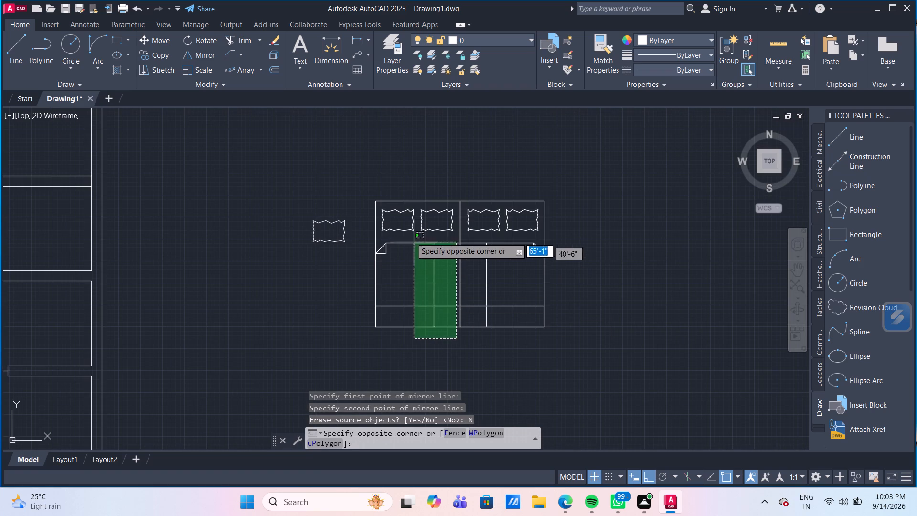
pyautogui.click(372, 179)
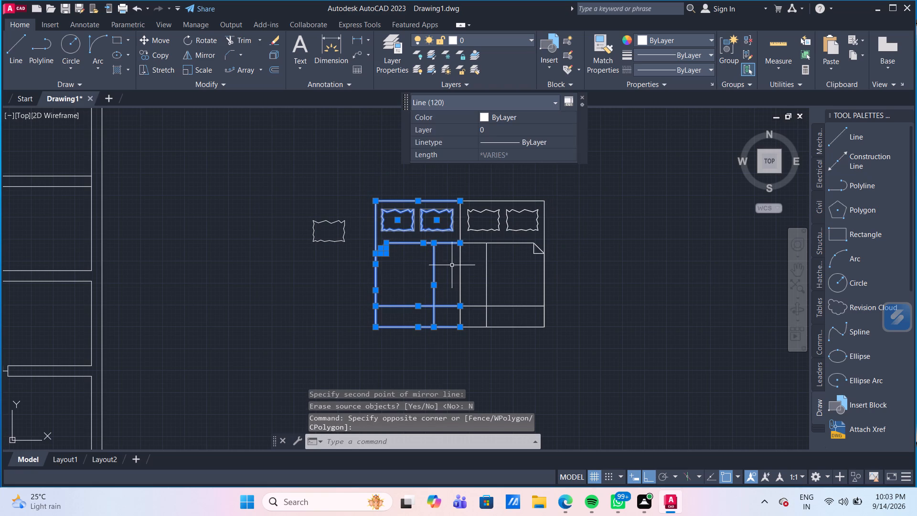
pyautogui.click(460, 268)
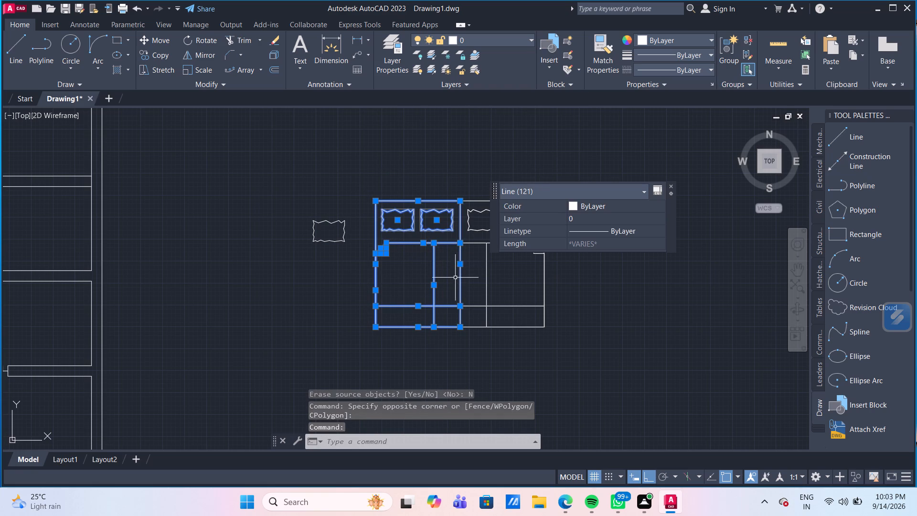
pyautogui.press('m')
pyautogui.press('Return')
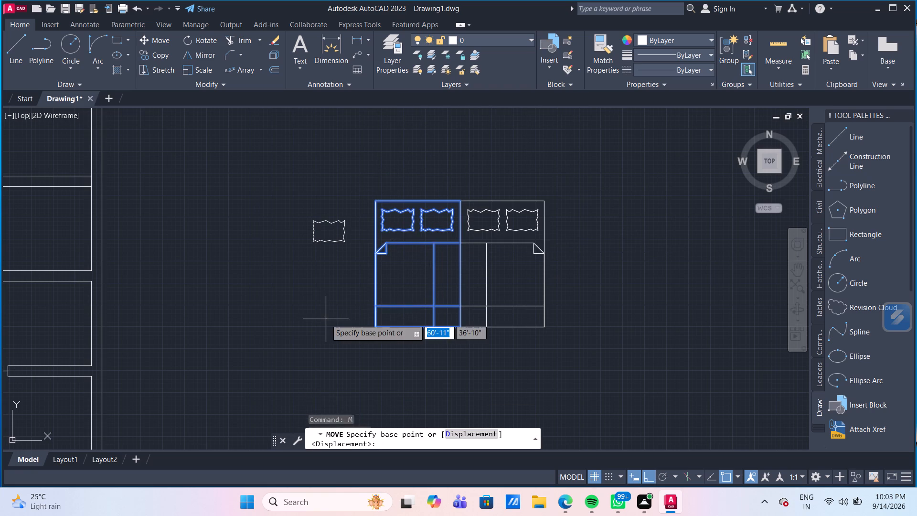
pyautogui.click(402, 313)
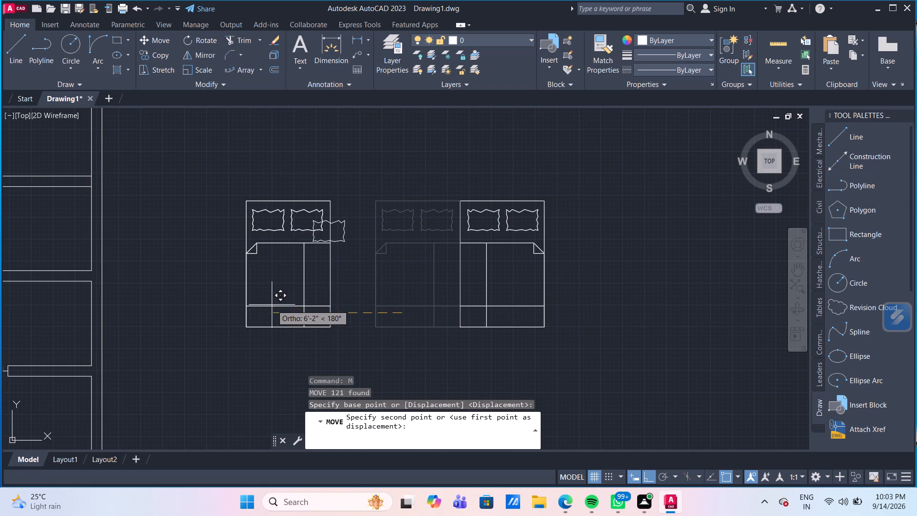
pyautogui.click(241, 299)
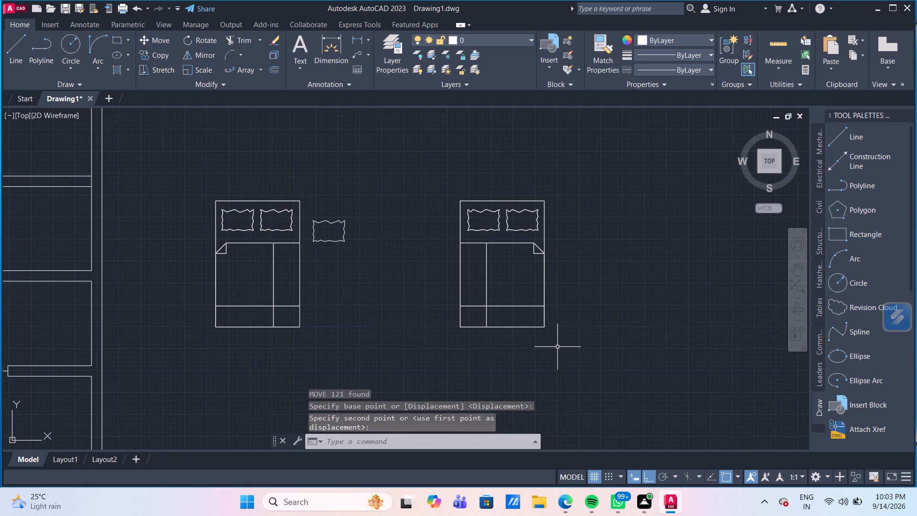
# Rotate the mirrored bed 180° about its upper-right corner.
pyautogui.moveTo(558, 347); pyautogui.dragTo(541, 329)
pyautogui.click(428, 156)
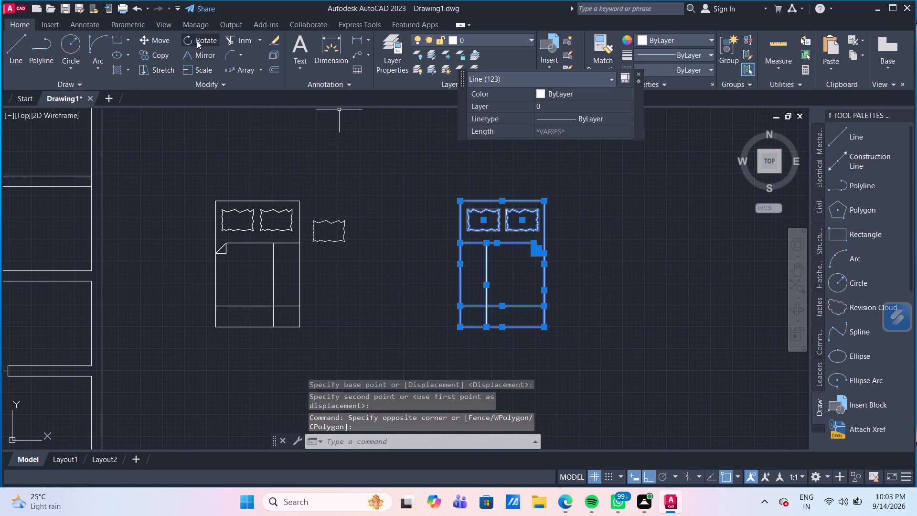
pyautogui.click(197, 41)
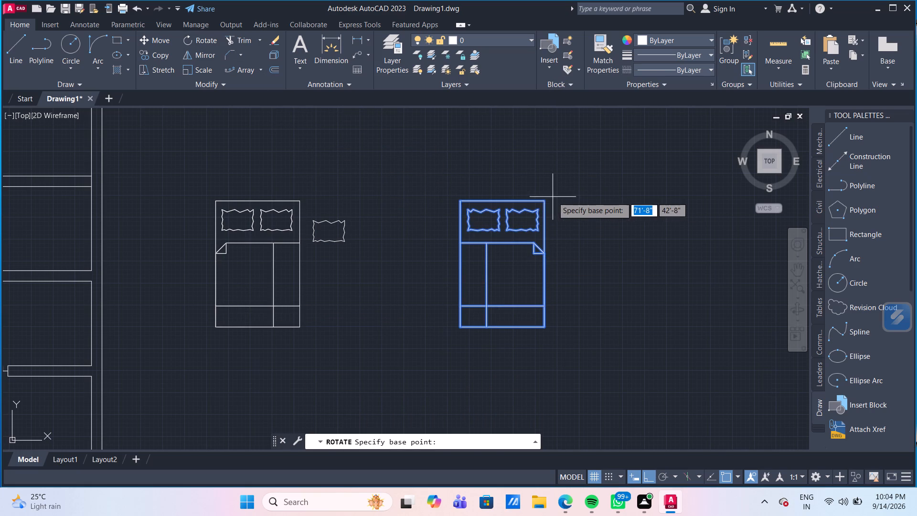
pyautogui.moveTo(542, 201); pyautogui.dragTo(543, 206)
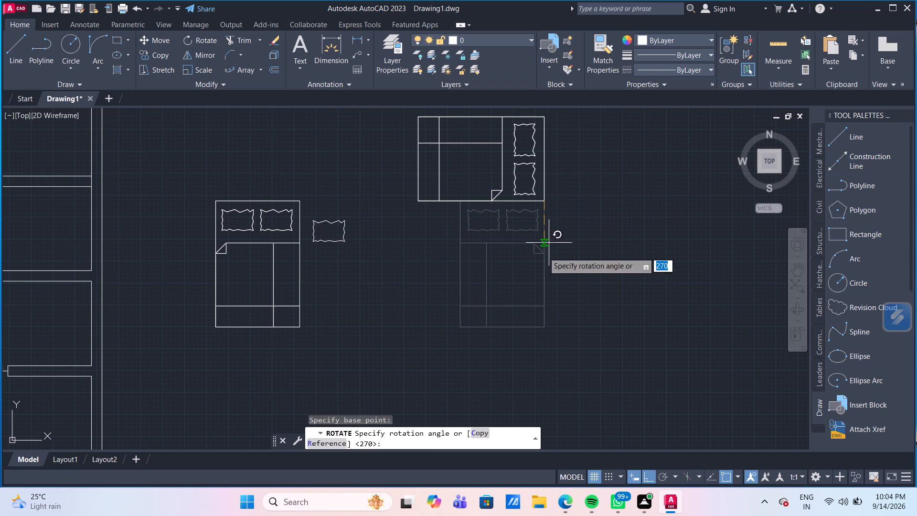
pyautogui.click(448, 245)
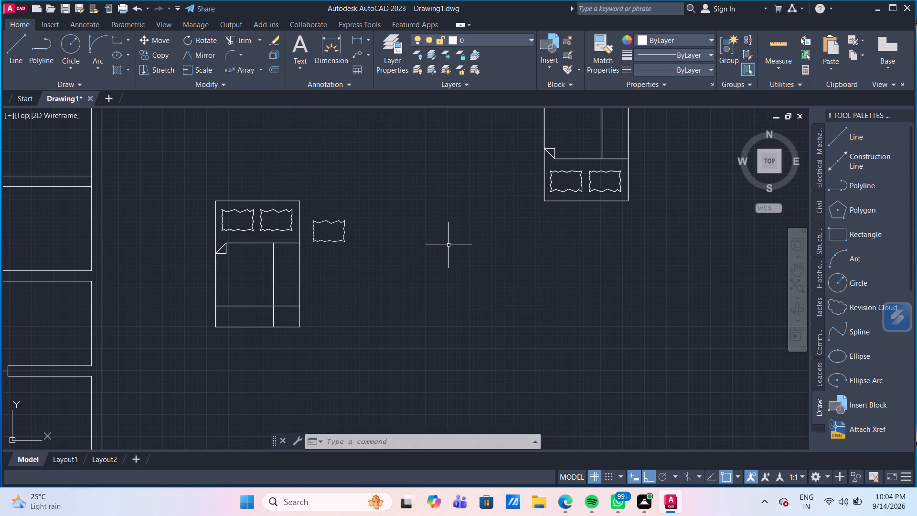
# Delete the leftover pillow group beside the original bed.
pyautogui.scroll(-1, 448, 245)
pyautogui.moveTo(432, 254); pyautogui.dragTo(493, 262, button='middle')
pyautogui.click(427, 310)
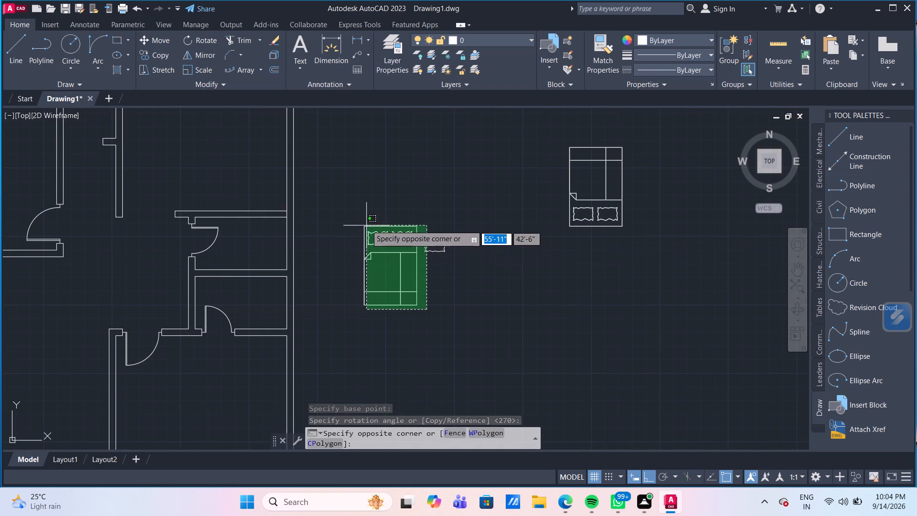
pyautogui.press('Escape')
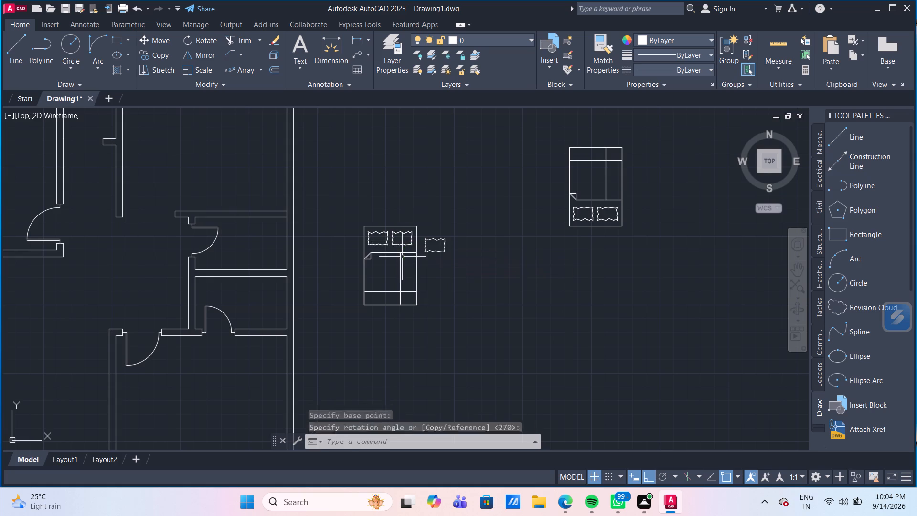
pyautogui.moveTo(454, 263); pyautogui.dragTo(449, 255)
pyautogui.click(434, 229)
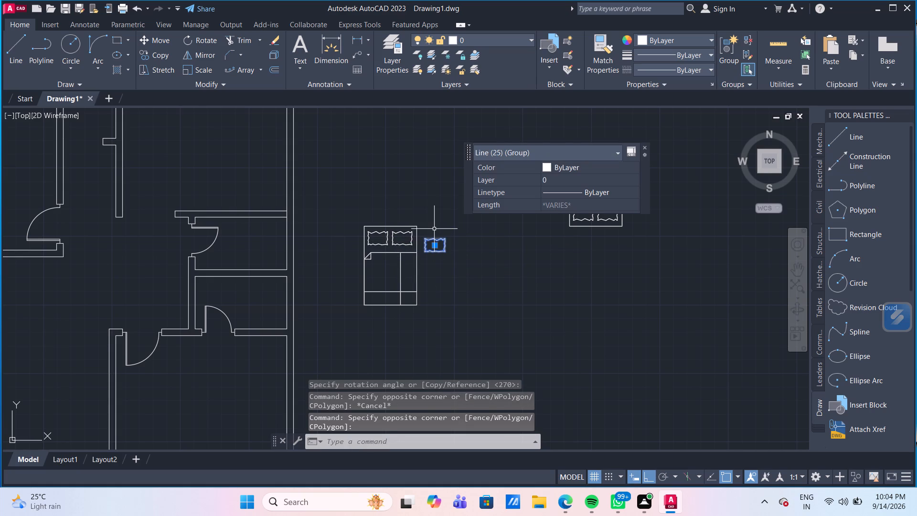
pyautogui.press('Delete')
# Move the original bed by its lower-right corner into the upper-left bedroom, just below the top wall, with Ortho off.
pyautogui.scroll(-1, 412, 258)
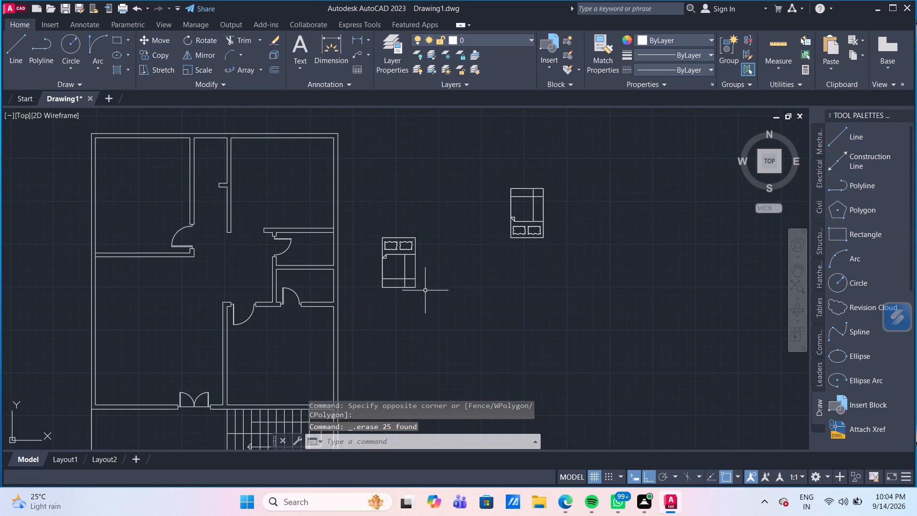
pyautogui.moveTo(427, 301); pyautogui.dragTo(423, 296)
pyautogui.click(376, 229)
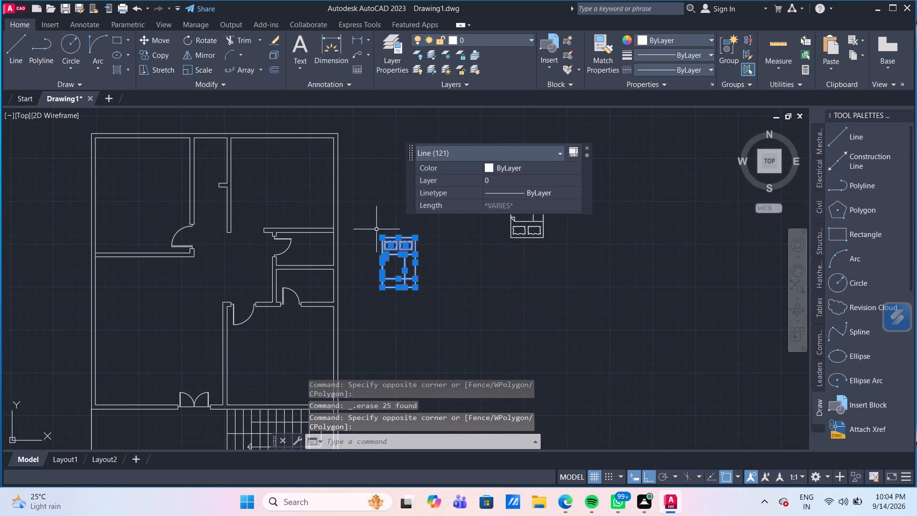
pyautogui.press('m')
pyautogui.press('Return')
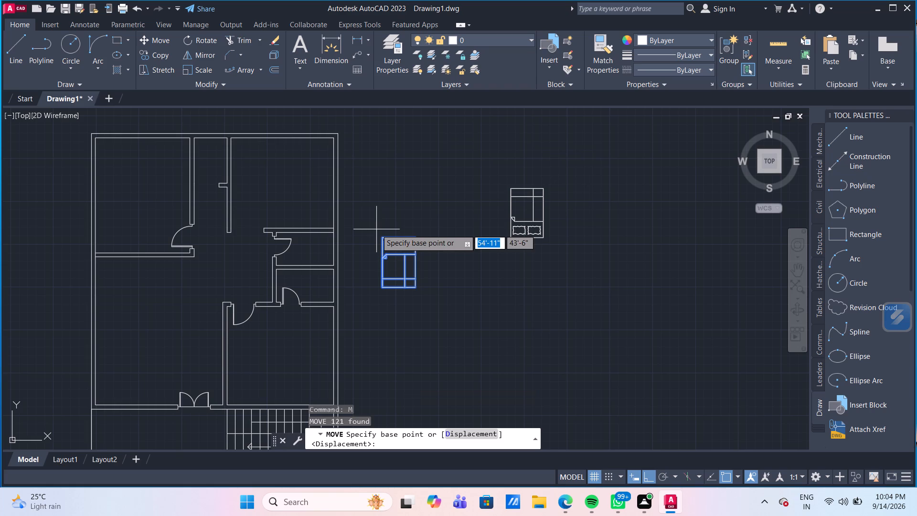
pyautogui.moveTo(650, 481); pyautogui.dragTo(648, 474)
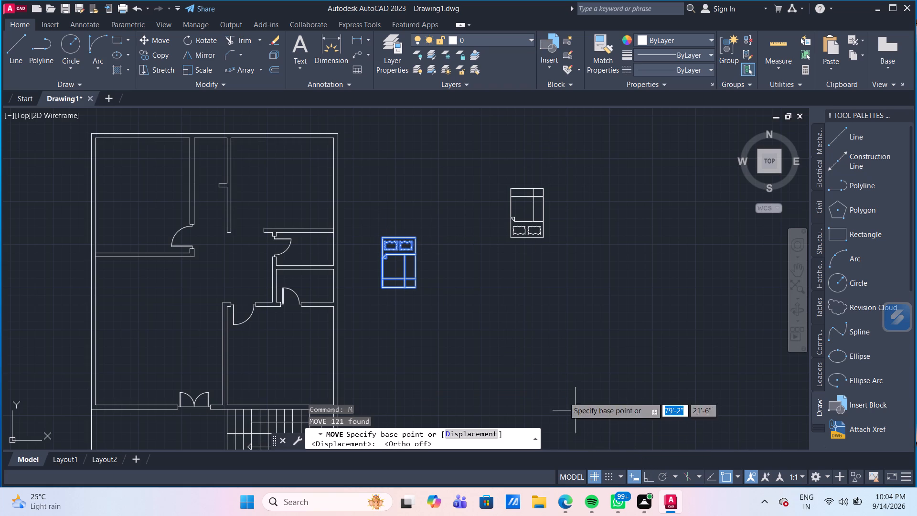
pyautogui.click(416, 292)
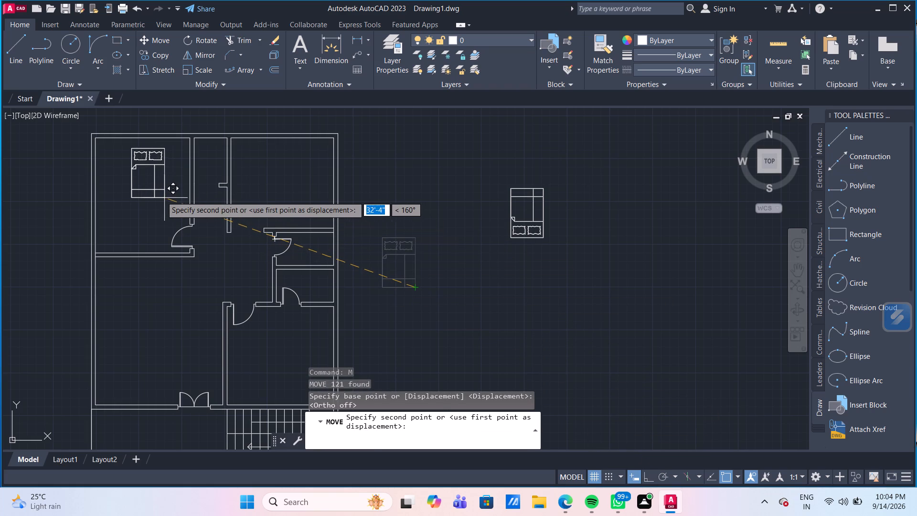
pyautogui.scroll(1, 160, 195)
pyautogui.moveTo(160, 196); pyautogui.dragTo(184, 249, button='middle')
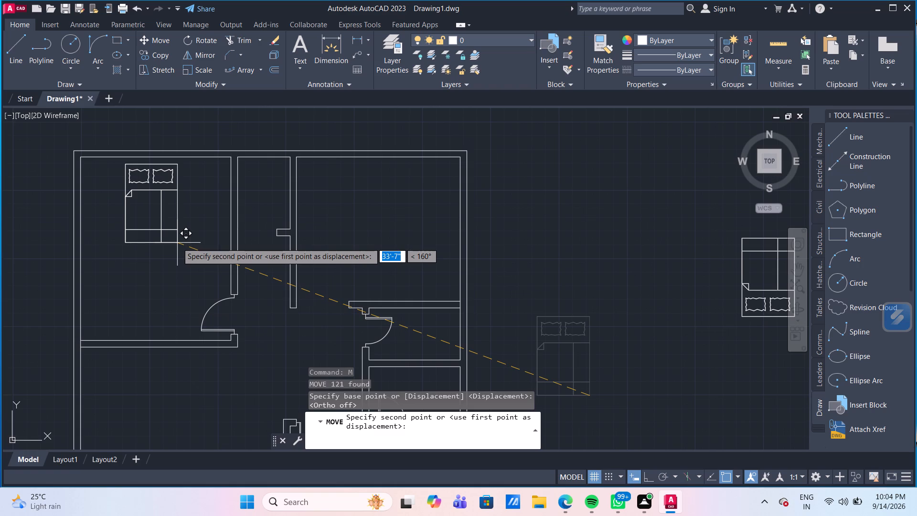
pyautogui.click(184, 243)
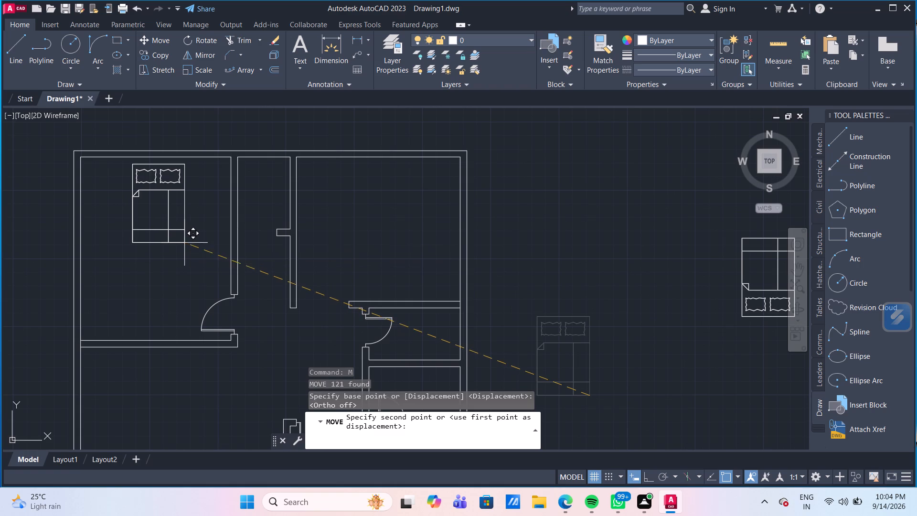
# Move the mirrored bed by its lower-right corner into the bedroom above the staircase, pillows close to the bottom wall.
pyautogui.moveTo(409, 255); pyautogui.dragTo(346, 166, button='middle')
pyautogui.scroll(-2, 363, 188)
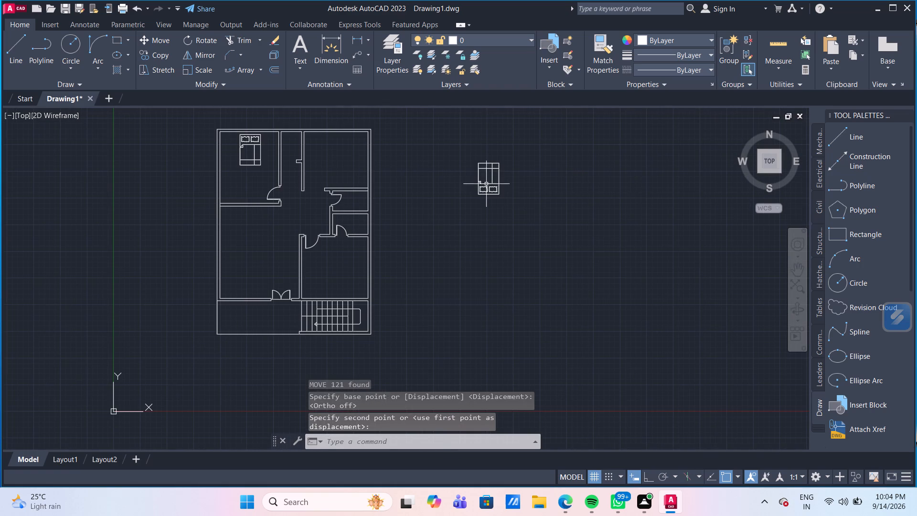
pyautogui.moveTo(554, 209); pyautogui.dragTo(539, 205)
pyautogui.click(437, 151)
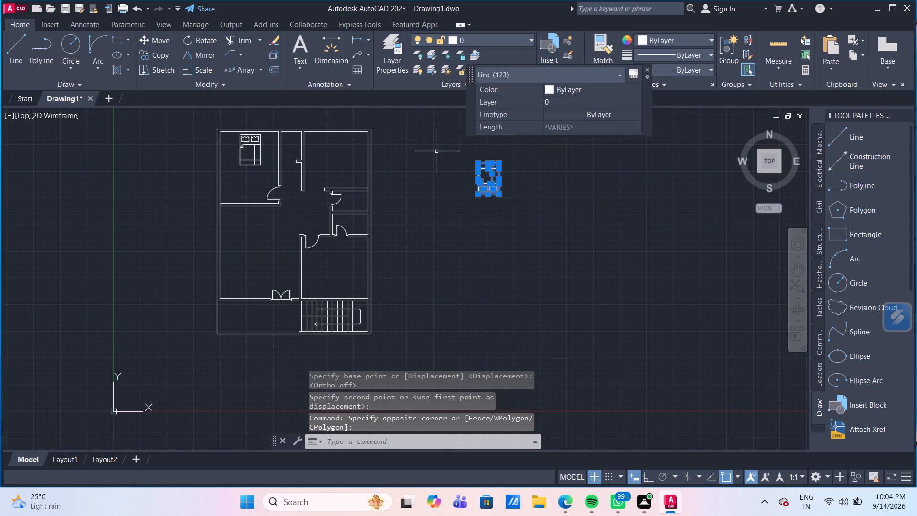
pyautogui.press('m')
pyautogui.press('Return')
pyautogui.scroll(2, 521, 193)
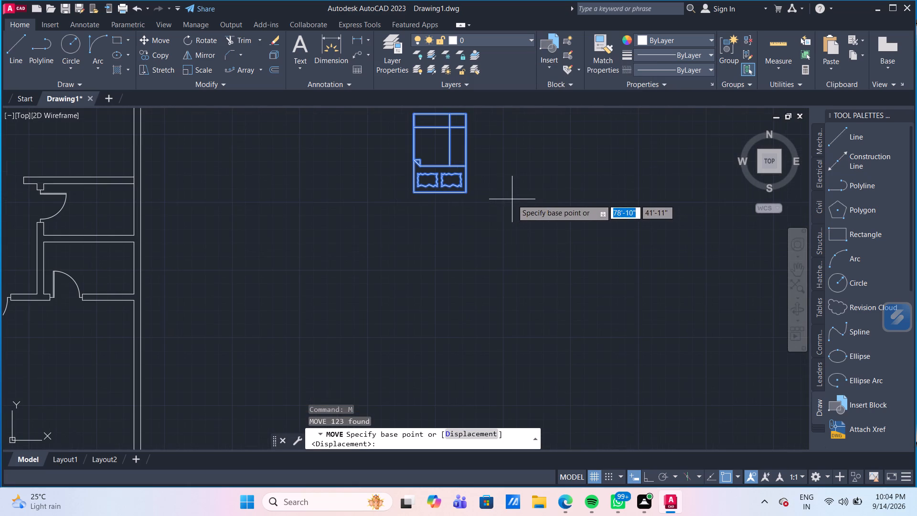
pyautogui.click(466, 192)
pyautogui.scroll(-2, 294, 263)
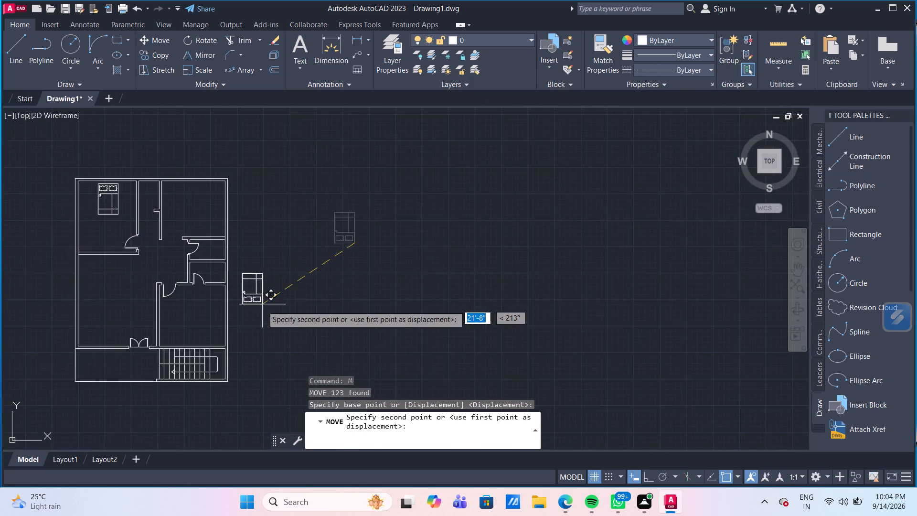
pyautogui.moveTo(262, 306); pyautogui.dragTo(302, 238, button='middle')
pyautogui.scroll(3, 247, 262)
pyautogui.scroll(-1, 237, 280)
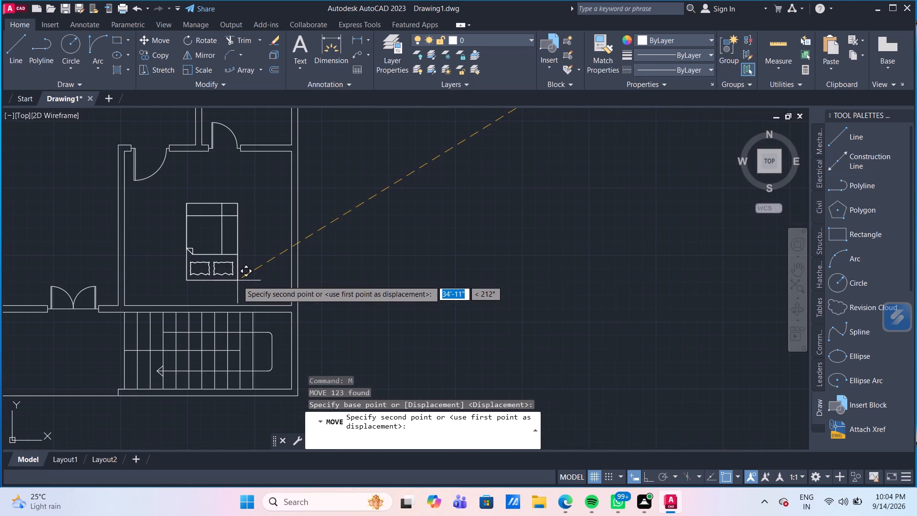
pyautogui.scroll(-1, 237, 280)
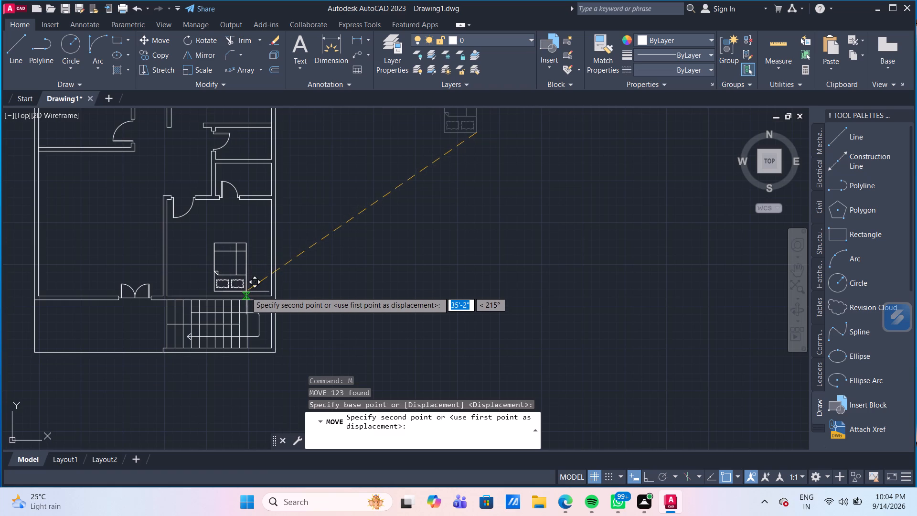
pyautogui.scroll(2, 245, 292)
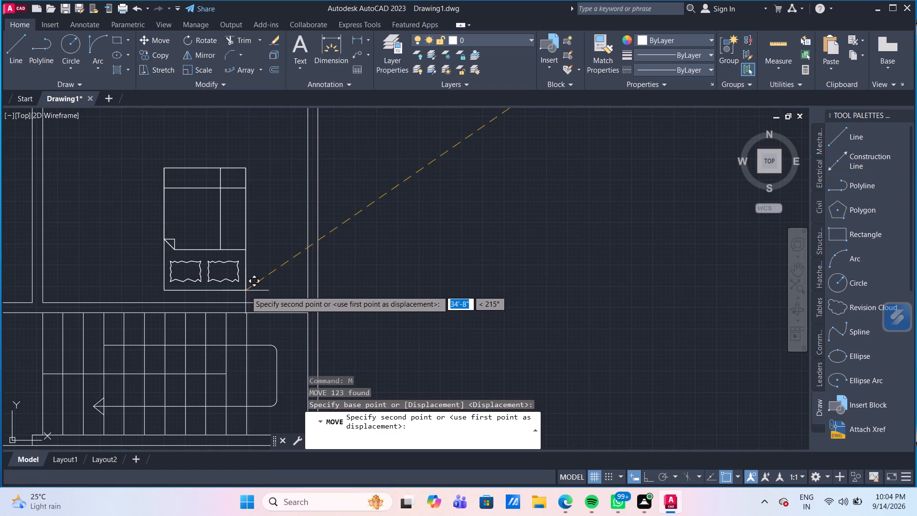
pyautogui.scroll(-1, 246, 281)
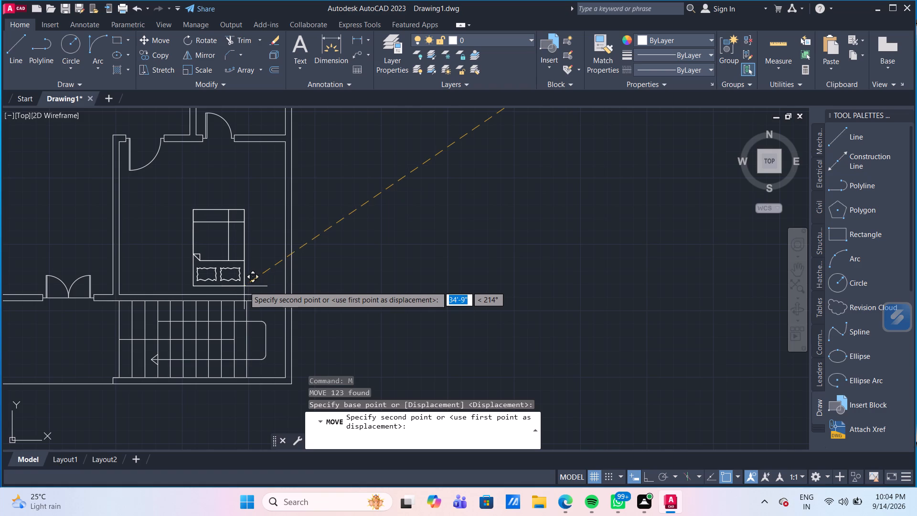
pyautogui.scroll(1, 245, 290)
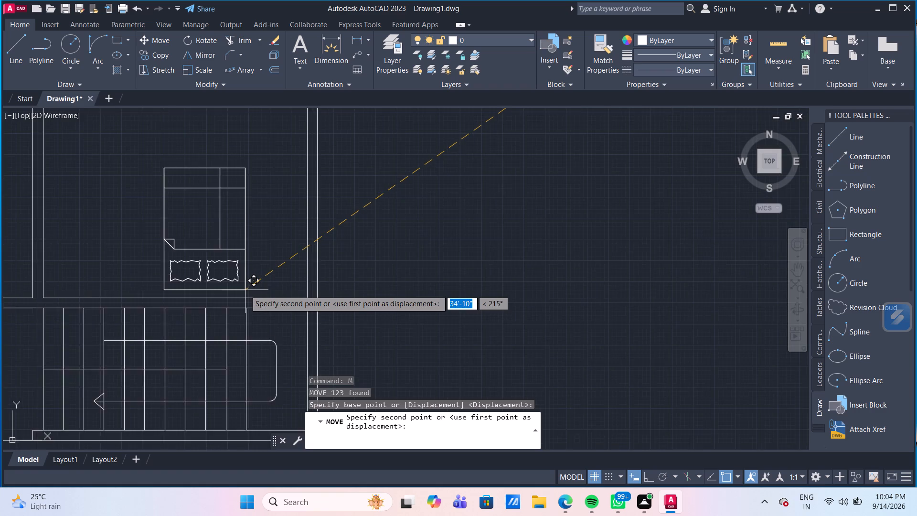
pyautogui.scroll(1, 245, 290)
pyautogui.click(245, 290)
pyautogui.scroll(-3, 245, 290)
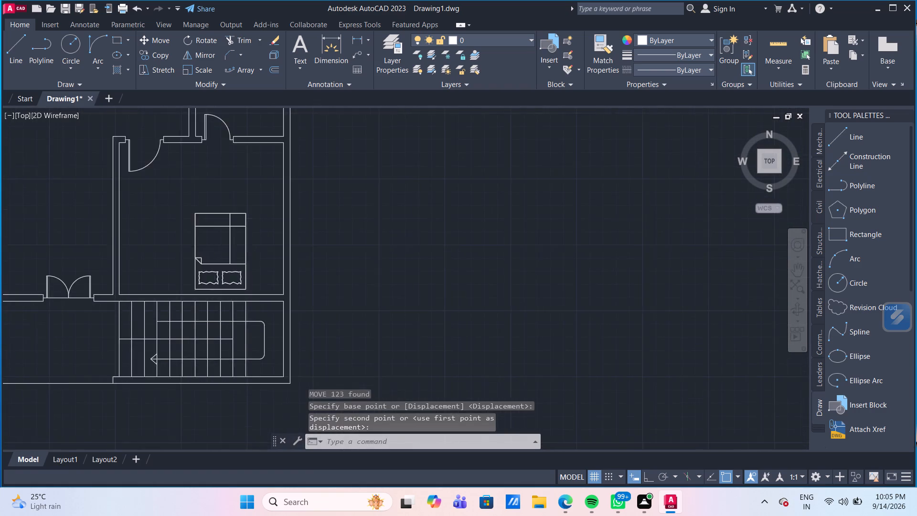
# With Ortho on, draw a line outline 1'6" wide and about 6'5" high in that bedroom's lower-left corner, level with the bed's foot edge.
pyautogui.scroll(2, 181, 257)
pyautogui.moveTo(190, 255); pyautogui.dragTo(271, 240, button='middle')
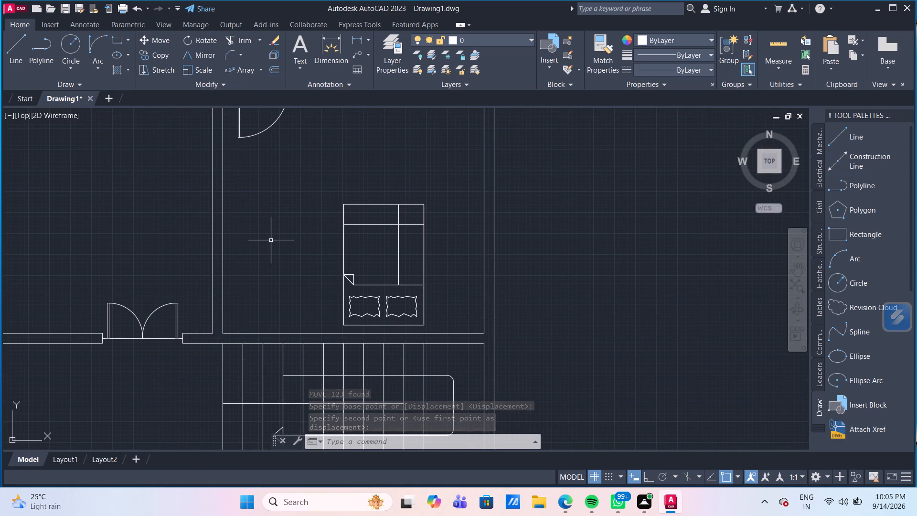
pyautogui.scroll(-1, 271, 240)
pyautogui.scroll(1, 248, 281)
pyautogui.moveTo(249, 283); pyautogui.dragTo(296, 289, button='middle')
pyautogui.scroll(1, 293, 292)
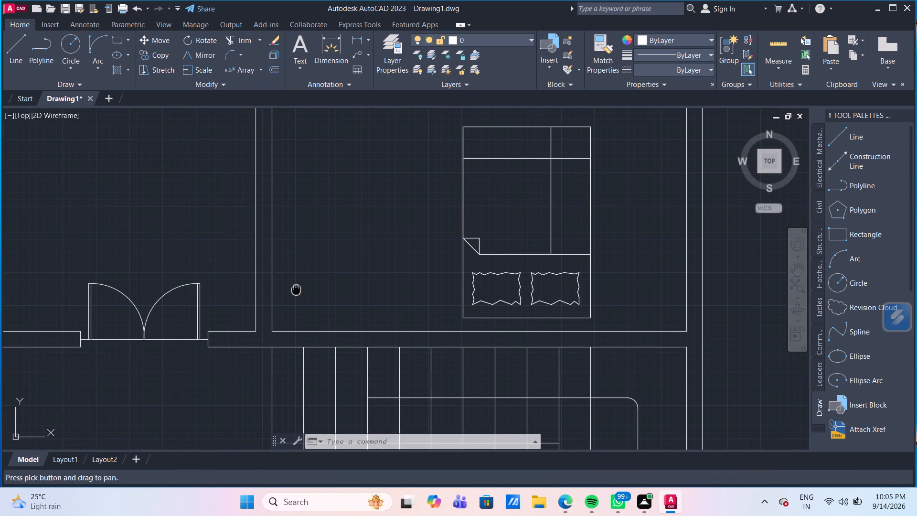
pyautogui.click(28, 42)
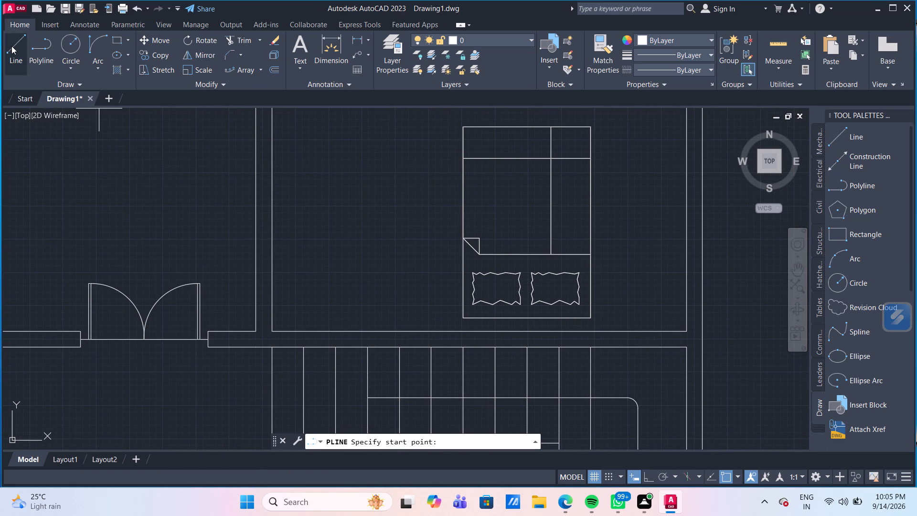
pyautogui.click(11, 46)
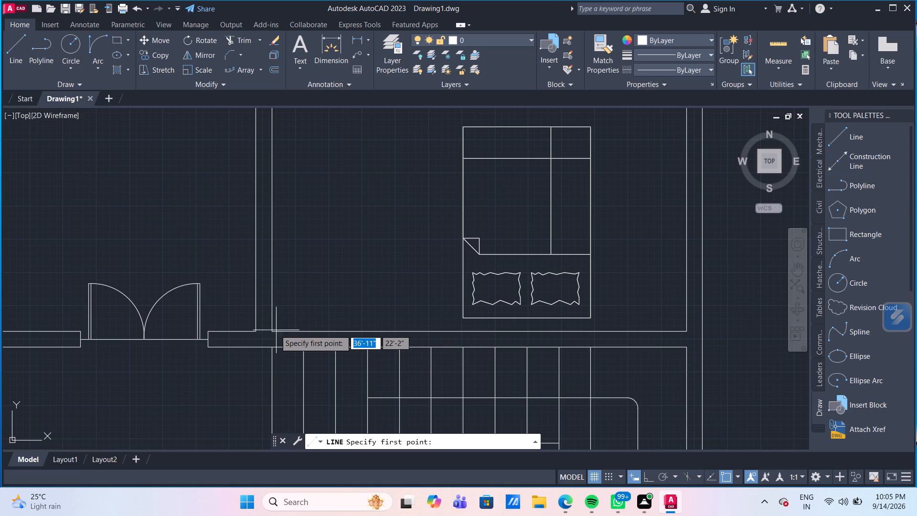
pyautogui.click(273, 330)
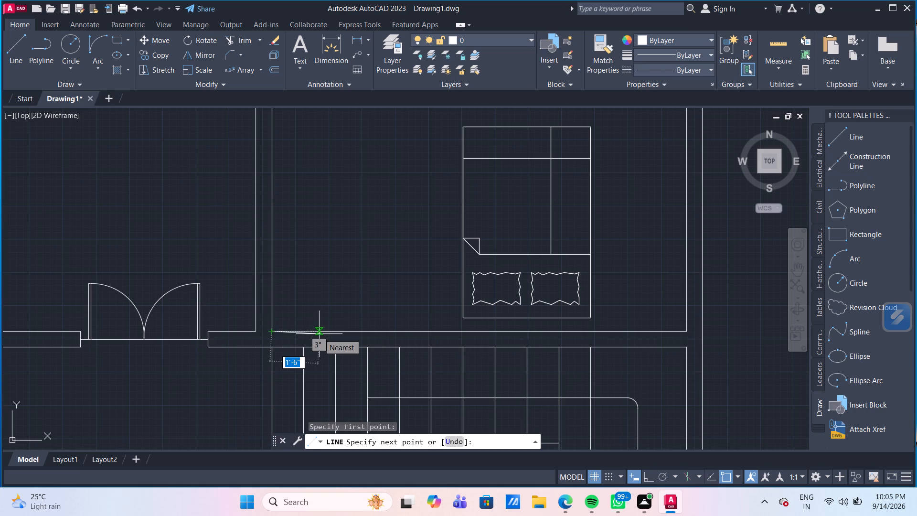
pyautogui.write('1\'6"')
pyautogui.press('Return')
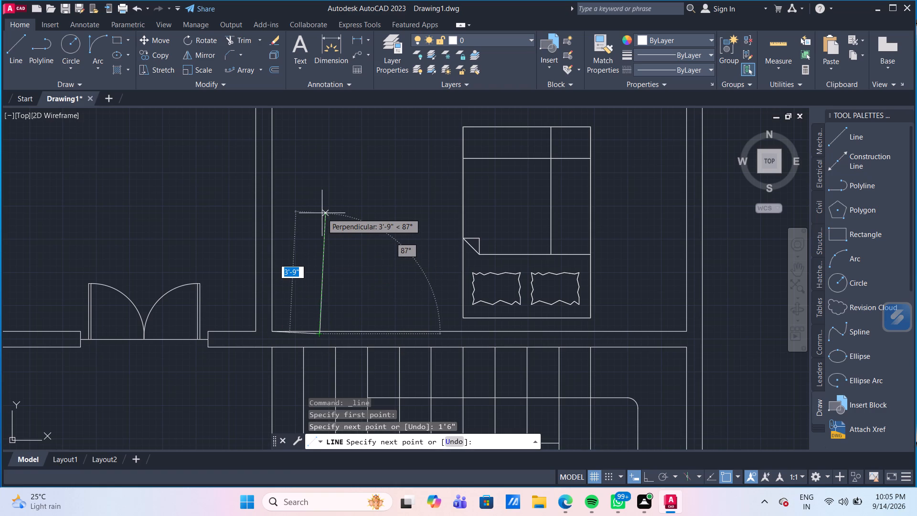
pyautogui.hotkey('ctrl', 'z')
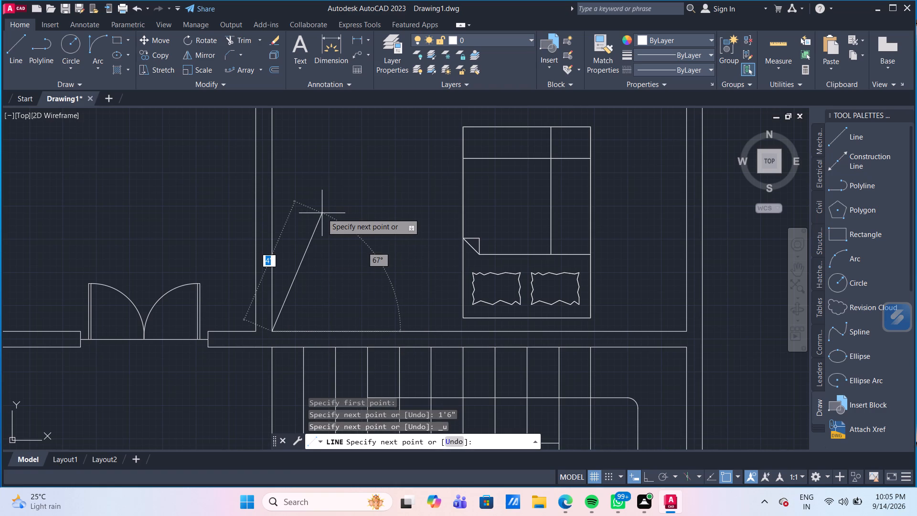
pyautogui.press('F8')
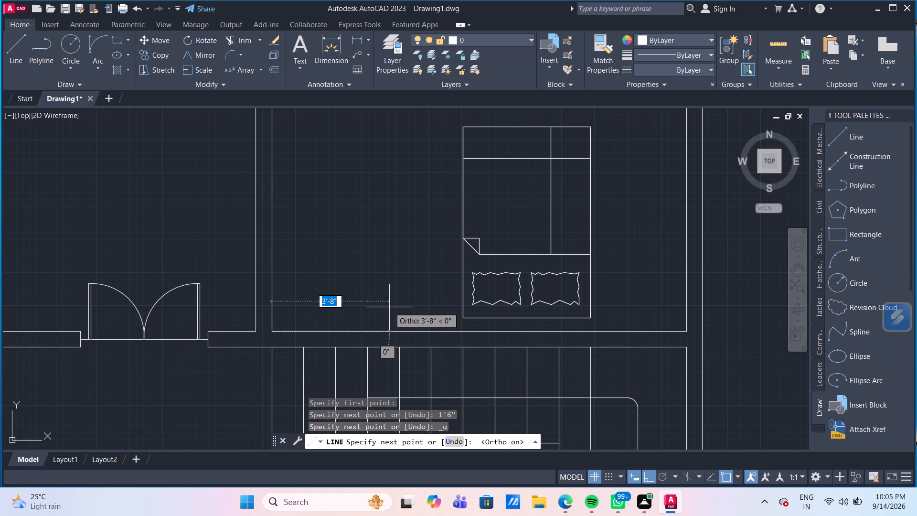
pyautogui.write('16')
pyautogui.press('BackSpace')
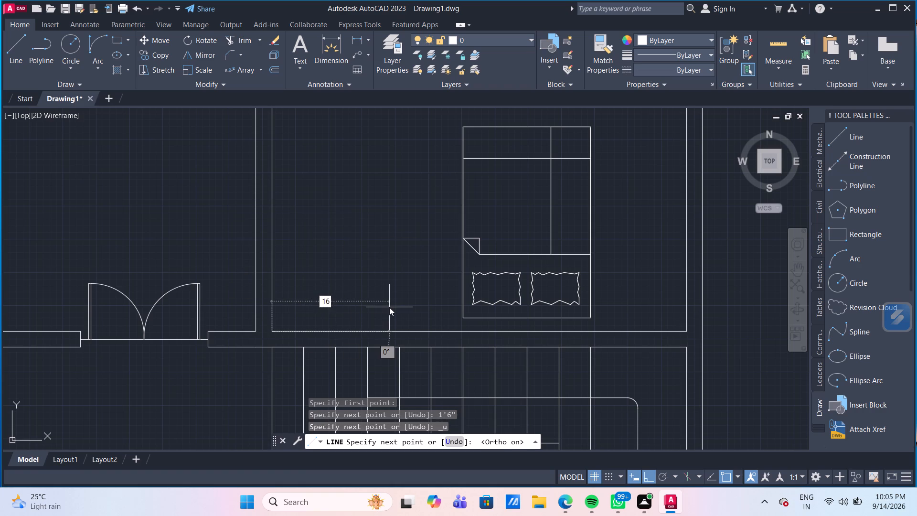
pyautogui.write('\'6"')
pyautogui.press('Return')
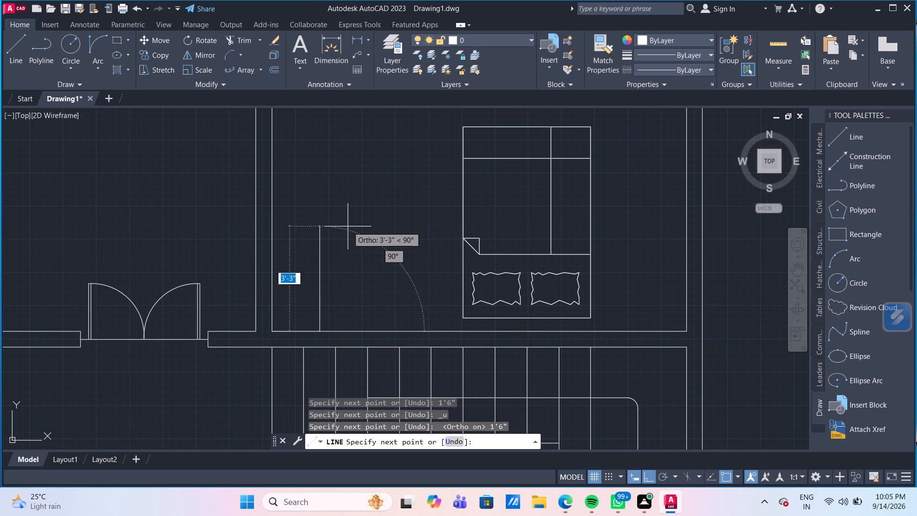
pyautogui.moveTo(349, 140); pyautogui.dragTo(344, 162, button='middle')
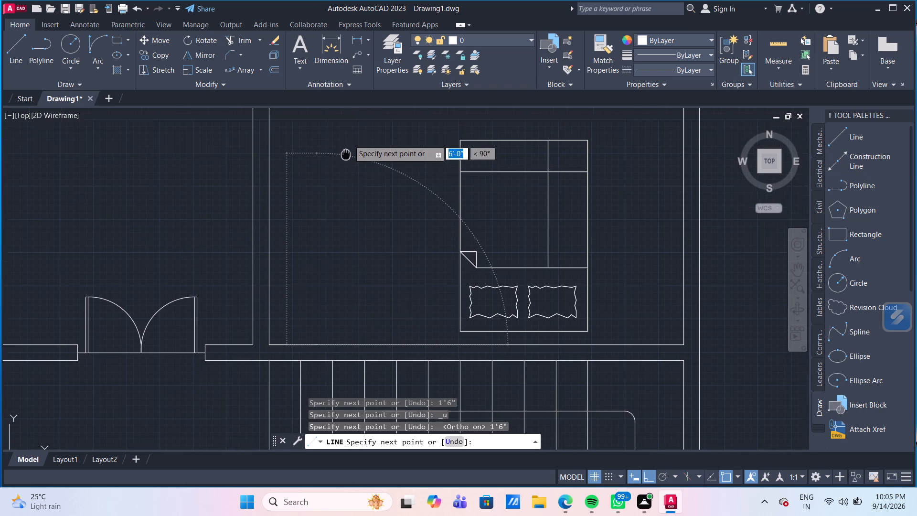
pyautogui.moveTo(344, 162); pyautogui.dragTo(344, 162, button='middle')
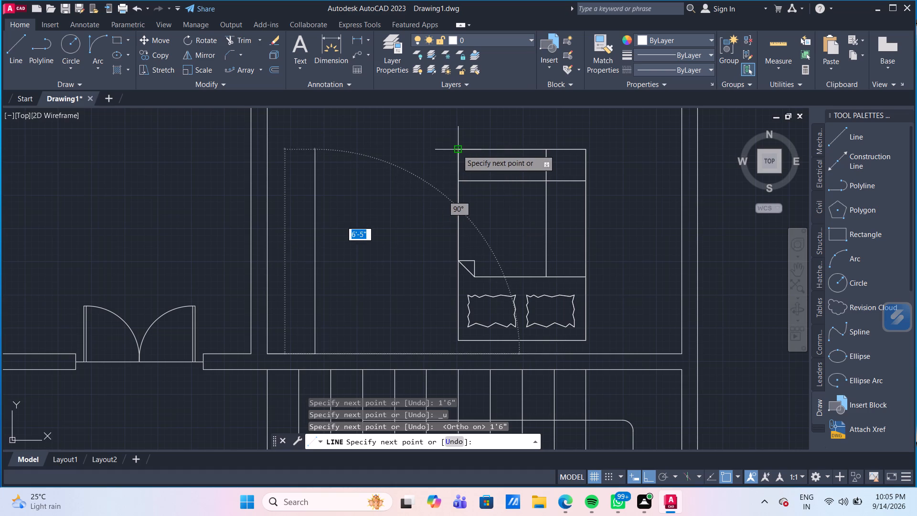
pyautogui.click(315, 149)
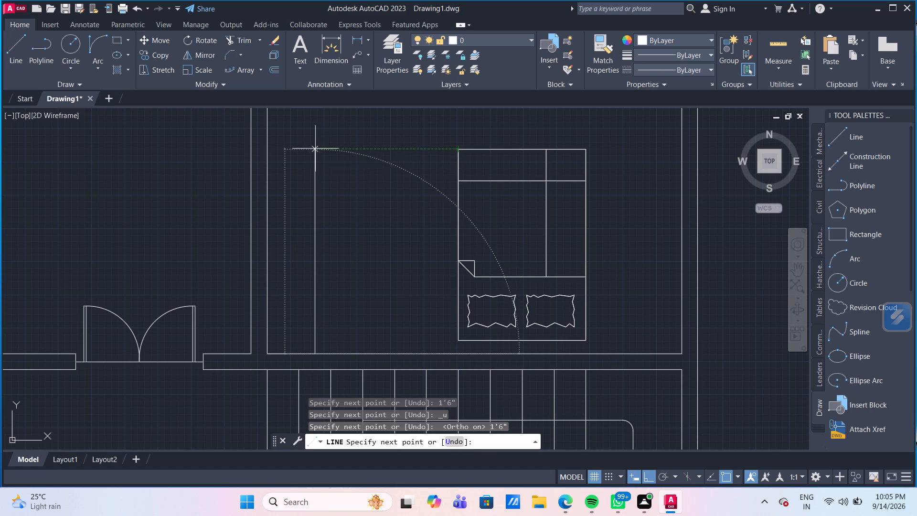
pyautogui.click(268, 148)
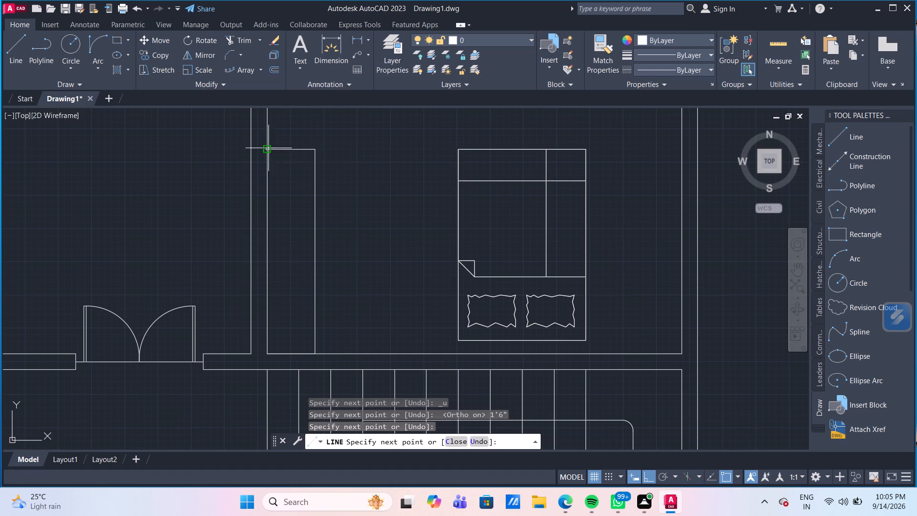
pyautogui.press('Return')
# Examine the upper-left bedroom's free space around its bed and the new outline beside the lower bedroom's bed.
pyautogui.scroll(-2, 300, 179)
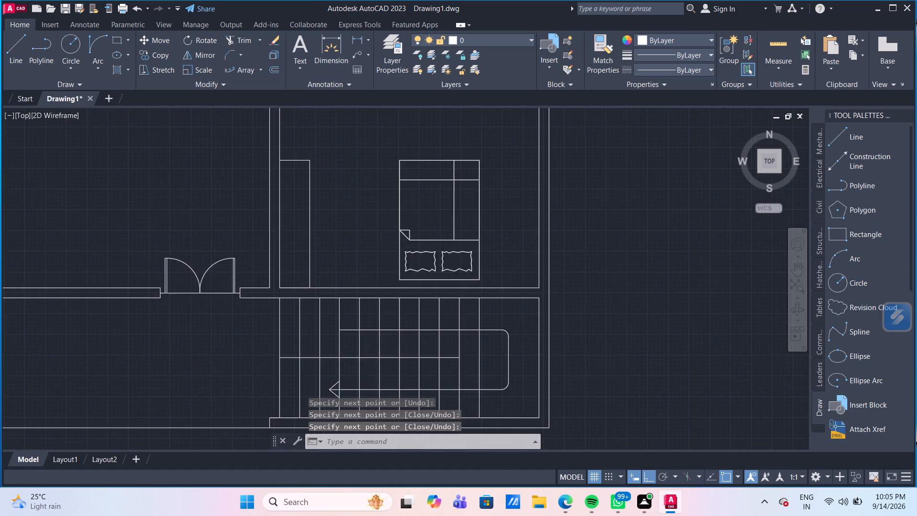
pyautogui.scroll(-1, 306, 187)
pyautogui.moveTo(252, 159); pyautogui.dragTo(287, 249, button='middle')
pyautogui.moveTo(252, 134); pyautogui.dragTo(270, 197, button='middle')
pyautogui.scroll(1, 269, 193)
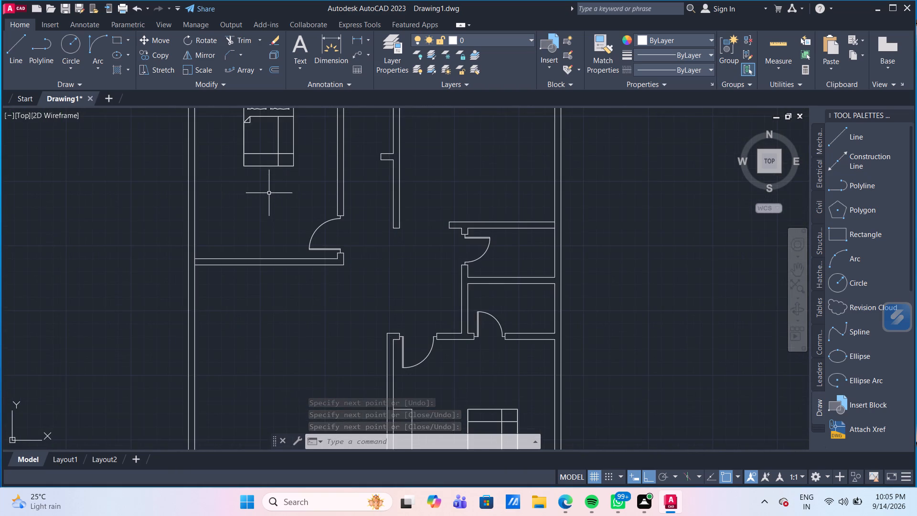
pyautogui.scroll(1, 269, 193)
pyautogui.moveTo(269, 193); pyautogui.dragTo(280, 215, button='middle')
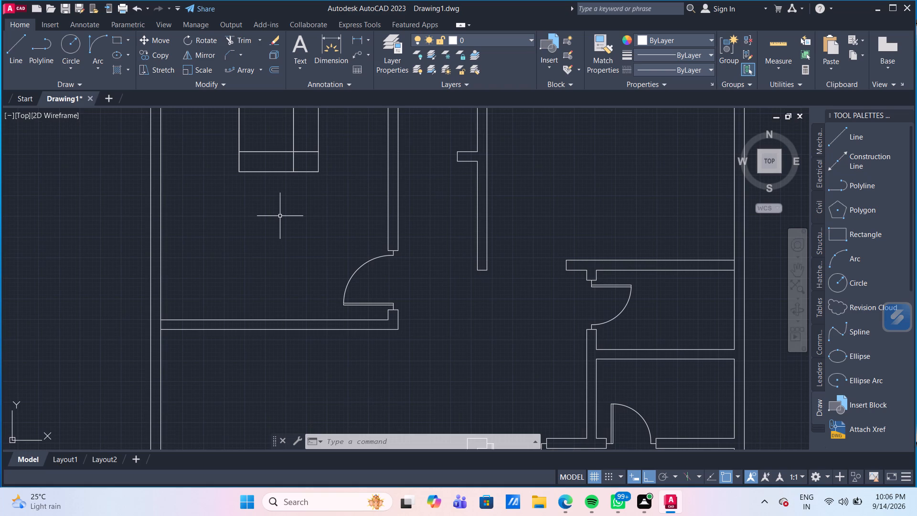
pyautogui.moveTo(341, 260); pyautogui.dragTo(290, 181, button='middle')
pyautogui.moveTo(385, 282); pyautogui.dragTo(311, 125, button='middle')
pyautogui.scroll(1, 311, 125)
pyautogui.moveTo(311, 125); pyautogui.dragTo(307, 115, button='middle')
pyautogui.moveTo(446, 349); pyautogui.dragTo(387, 185, button='middle')
pyautogui.scroll(1, 379, 324)
pyautogui.moveTo(379, 308); pyautogui.dragTo(380, 172, button='middle')
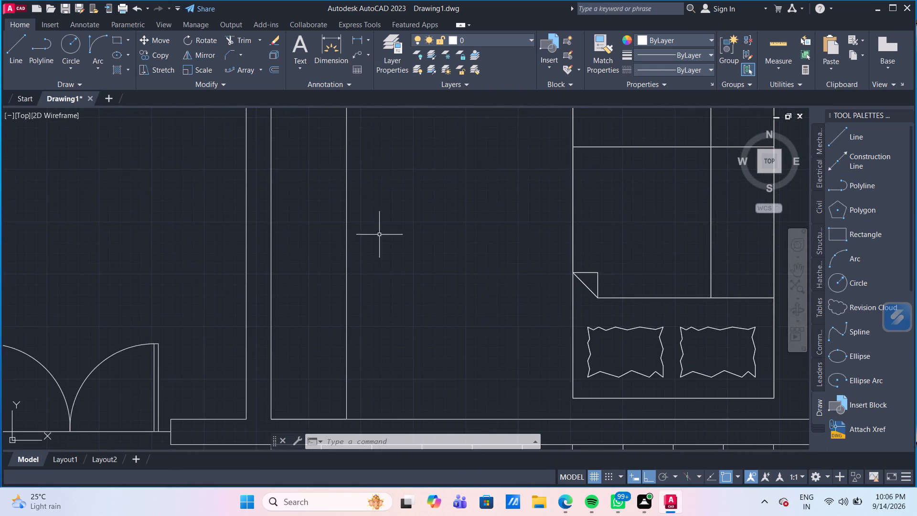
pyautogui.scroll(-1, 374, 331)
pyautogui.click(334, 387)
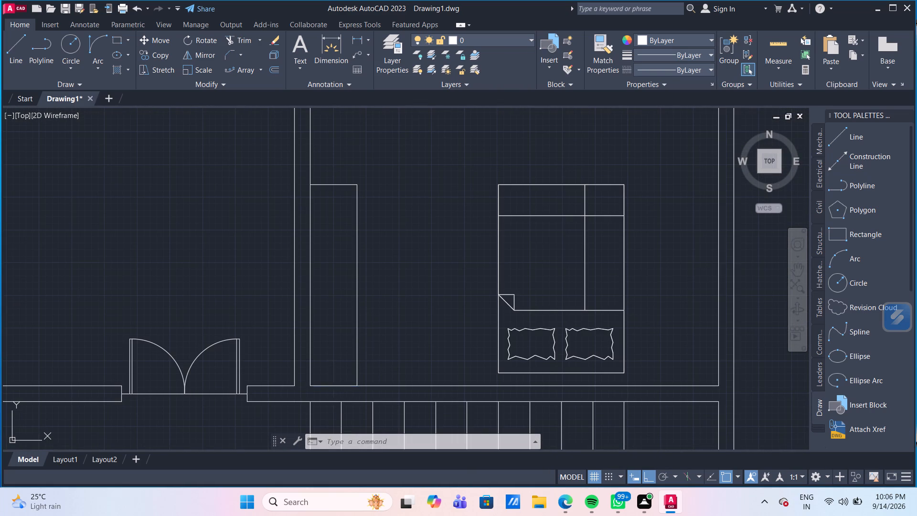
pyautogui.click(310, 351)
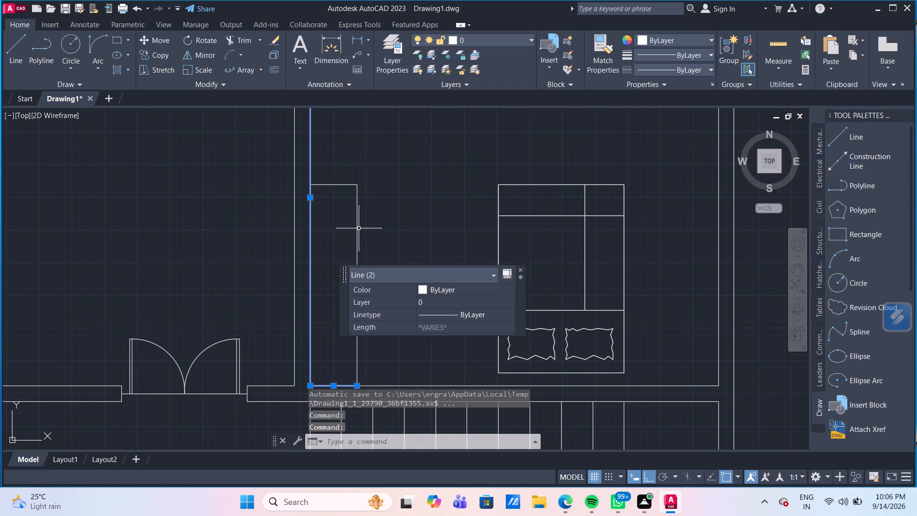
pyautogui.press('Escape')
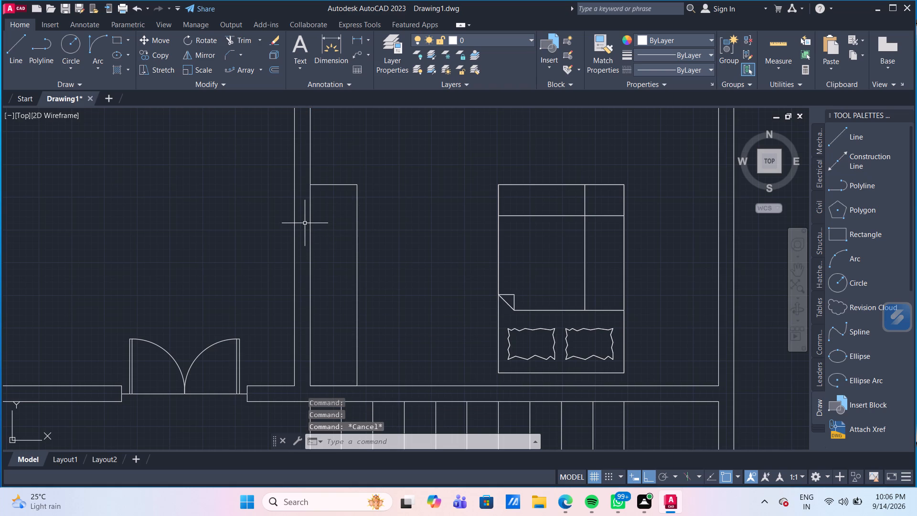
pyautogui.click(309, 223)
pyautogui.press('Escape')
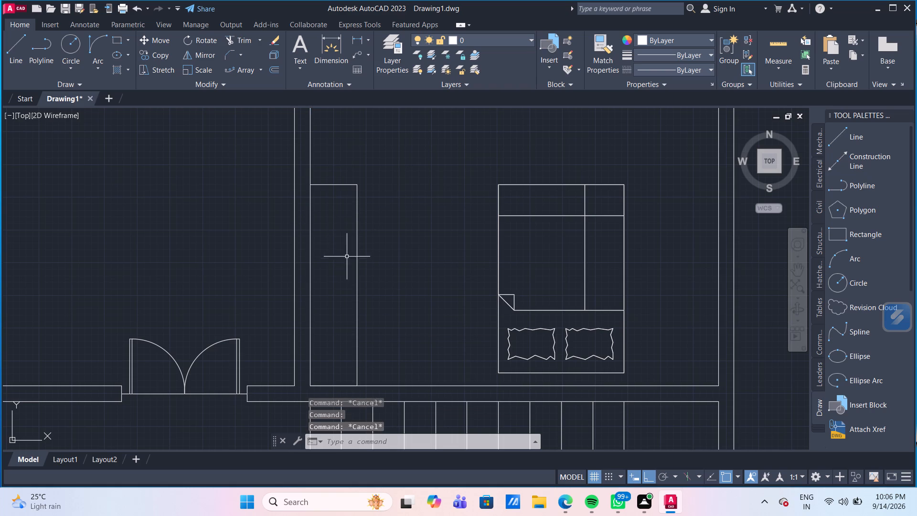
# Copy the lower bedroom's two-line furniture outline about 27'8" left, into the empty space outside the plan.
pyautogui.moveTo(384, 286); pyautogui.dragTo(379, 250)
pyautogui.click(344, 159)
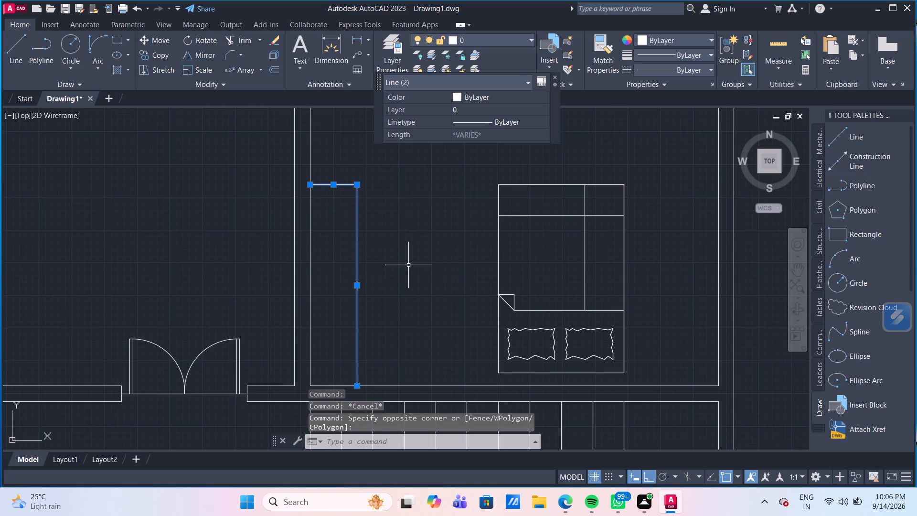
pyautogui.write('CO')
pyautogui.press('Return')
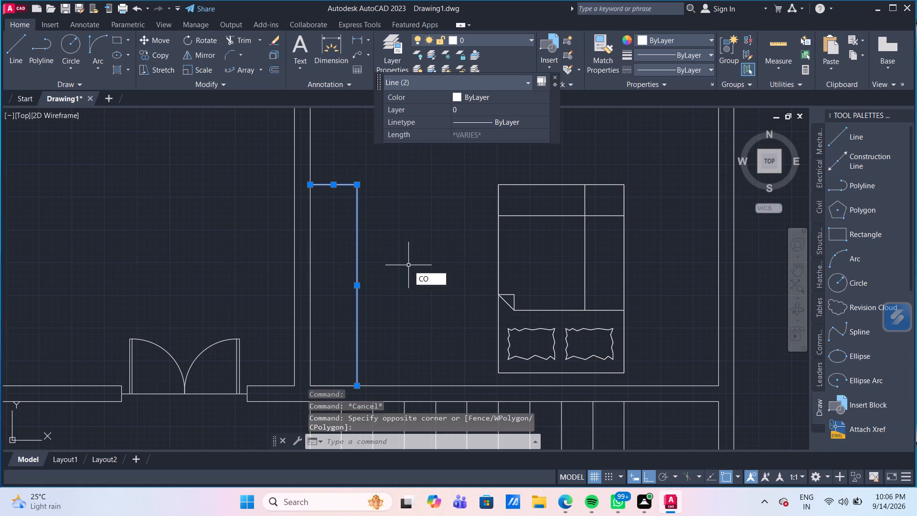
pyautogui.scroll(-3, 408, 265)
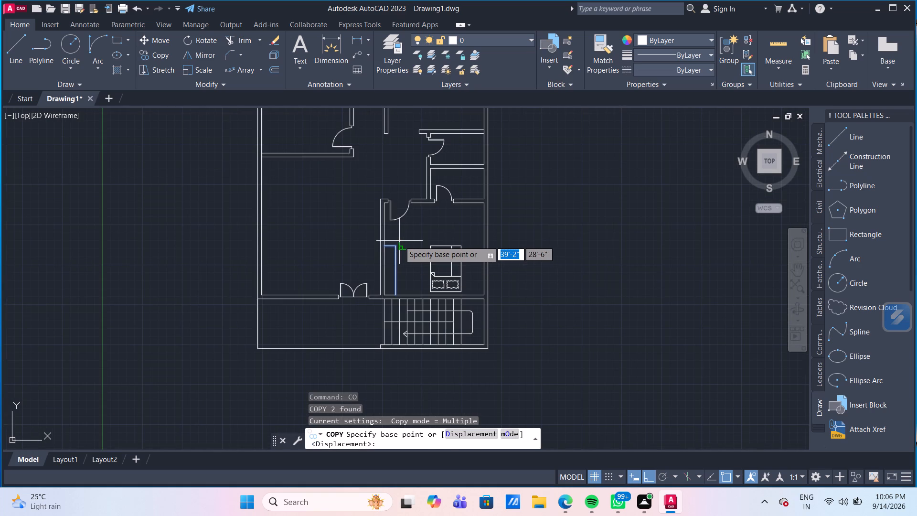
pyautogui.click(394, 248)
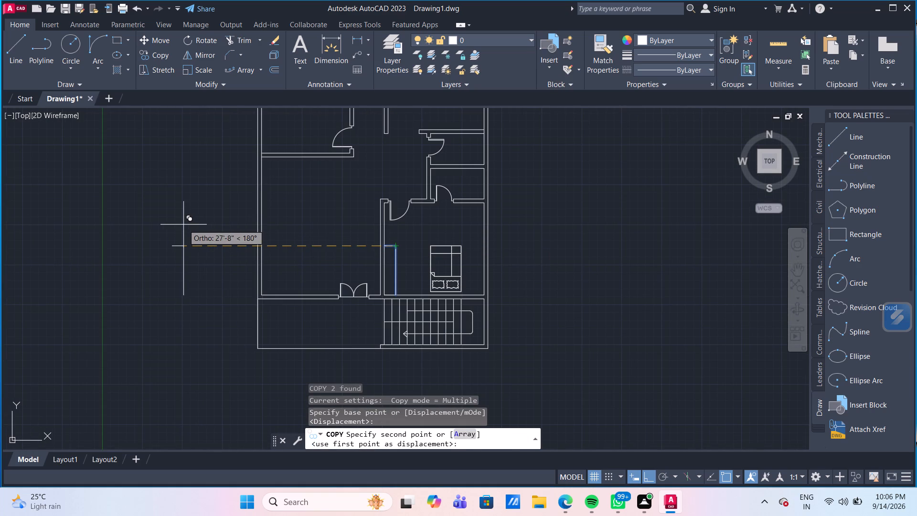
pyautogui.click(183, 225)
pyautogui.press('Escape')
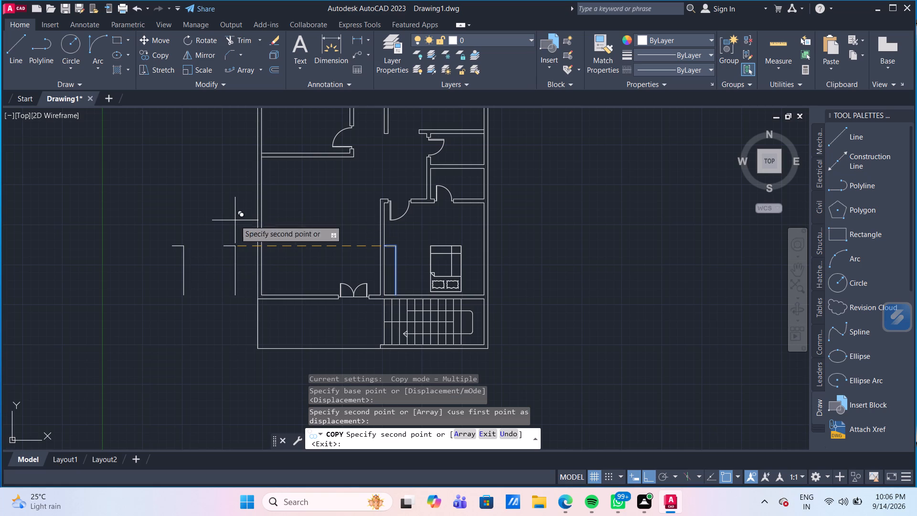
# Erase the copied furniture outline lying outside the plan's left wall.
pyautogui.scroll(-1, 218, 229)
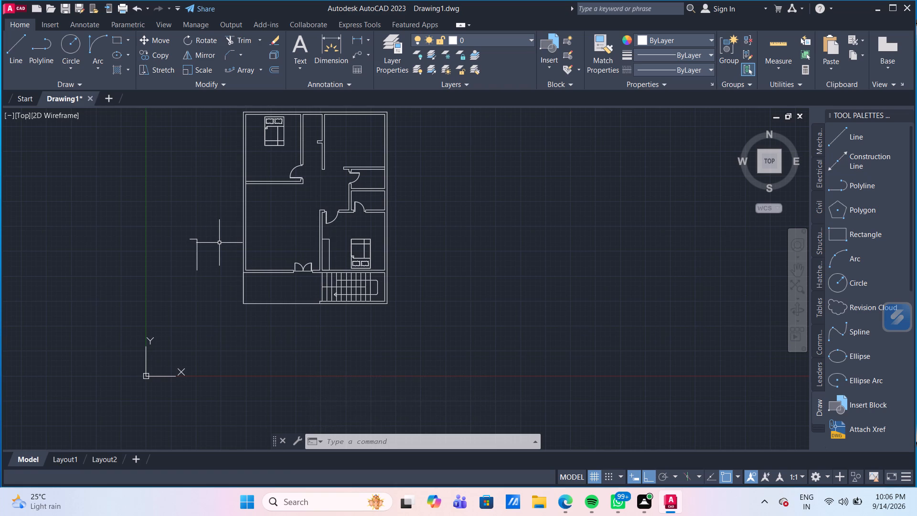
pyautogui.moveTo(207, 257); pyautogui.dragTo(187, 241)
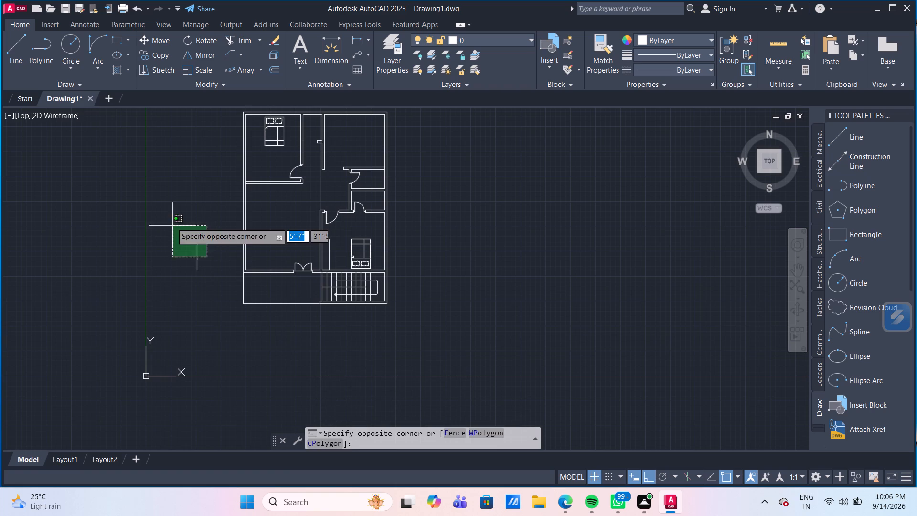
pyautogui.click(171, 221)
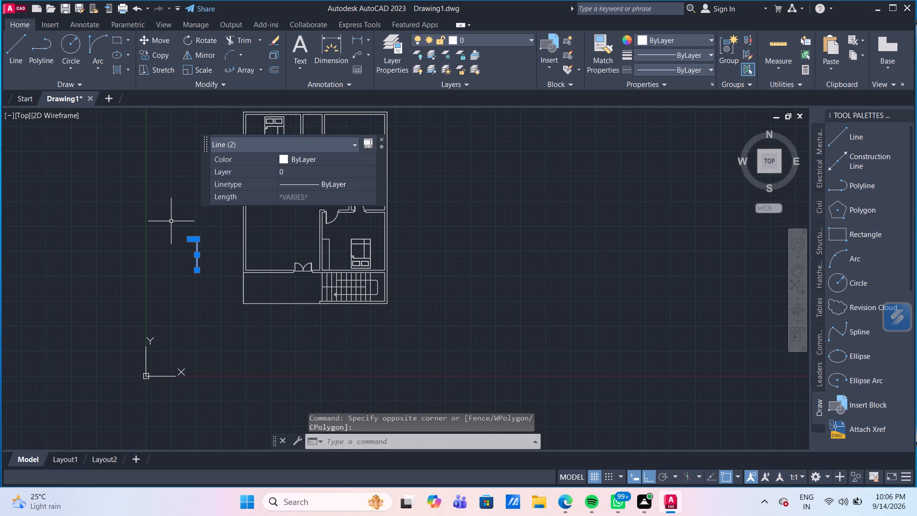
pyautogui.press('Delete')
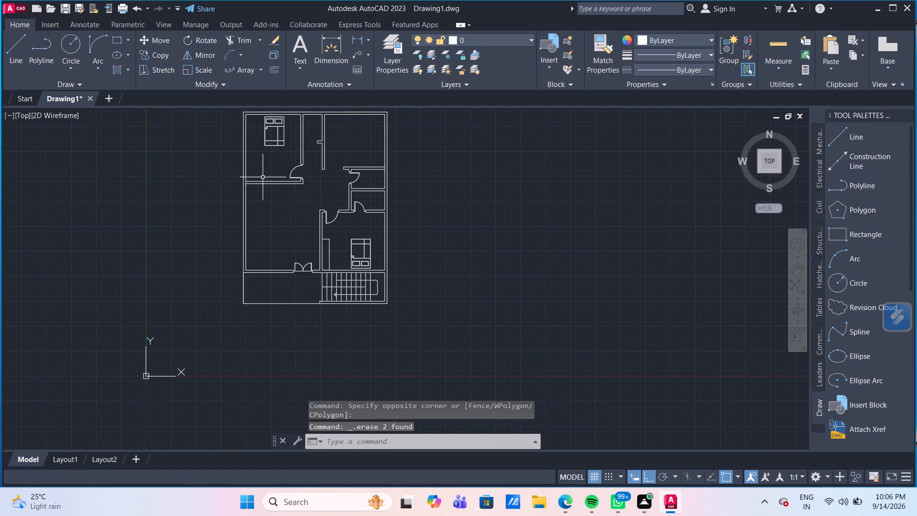
# Draw a line outline 1'6" deep and 6'6" long in the upper-left bedroom's lower-left corner, closing onto the bottom wall.
pyautogui.scroll(2, 249, 162)
pyautogui.moveTo(249, 162); pyautogui.dragTo(250, 210, button='middle')
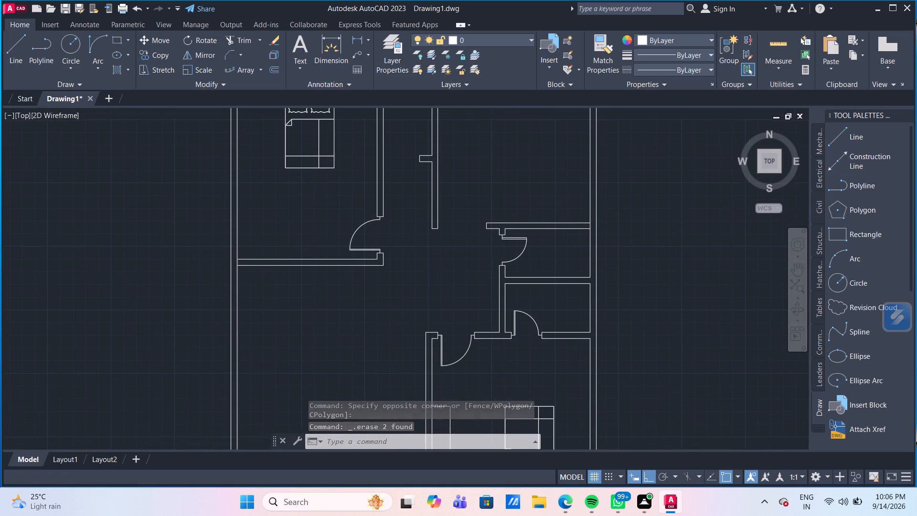
pyautogui.click(21, 45)
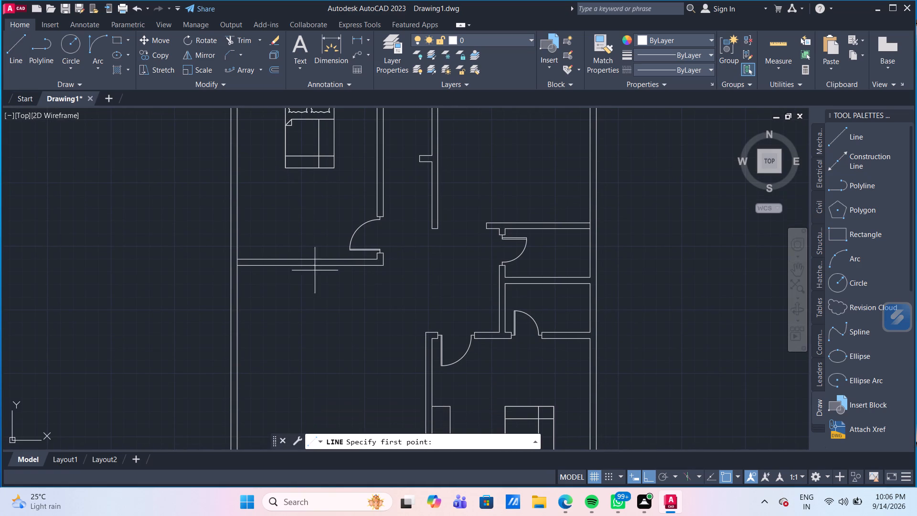
pyautogui.scroll(2, 331, 286)
pyautogui.moveTo(166, 218); pyautogui.dragTo(277, 352, button='middle')
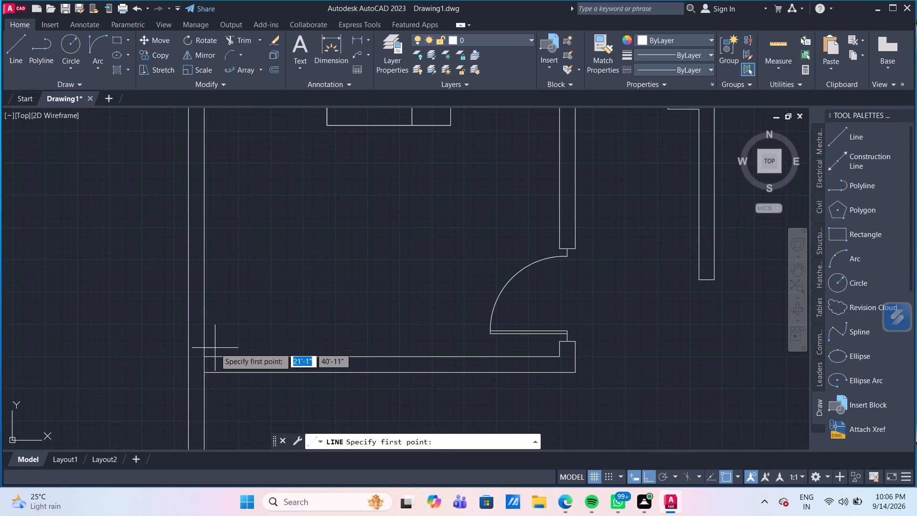
pyautogui.moveTo(201, 358); pyautogui.dragTo(202, 351)
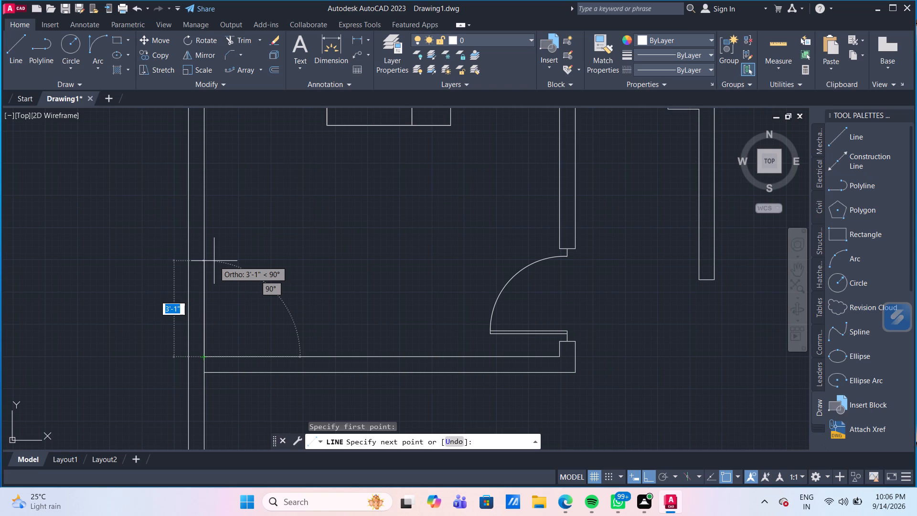
pyautogui.write('1\'6"')
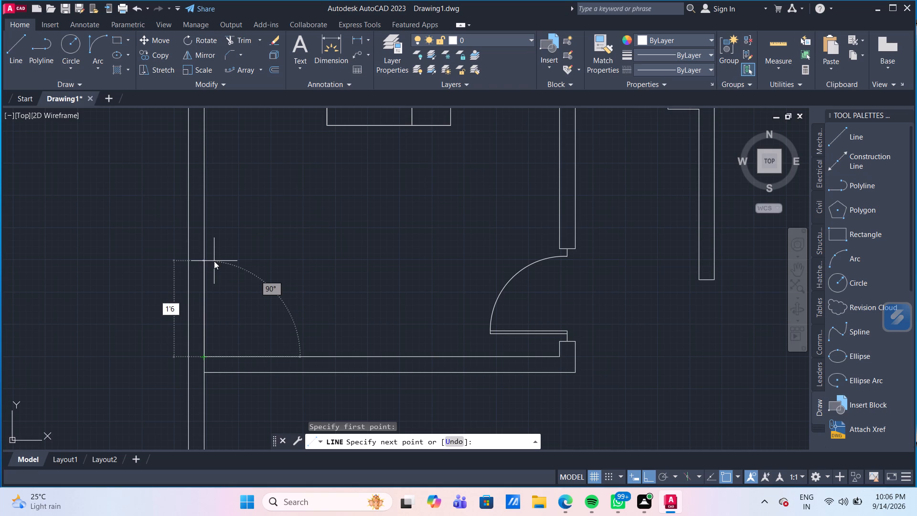
pyautogui.press('Return')
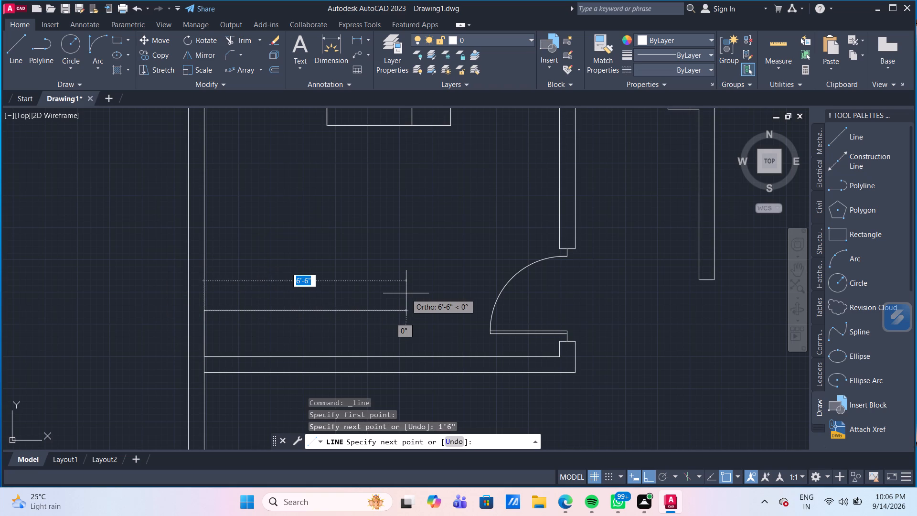
pyautogui.write('6\'6"')
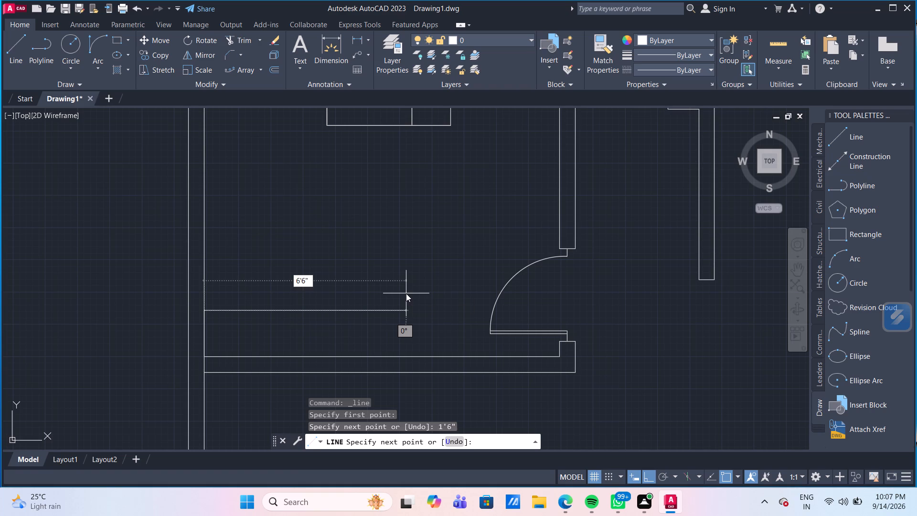
pyautogui.press('Return')
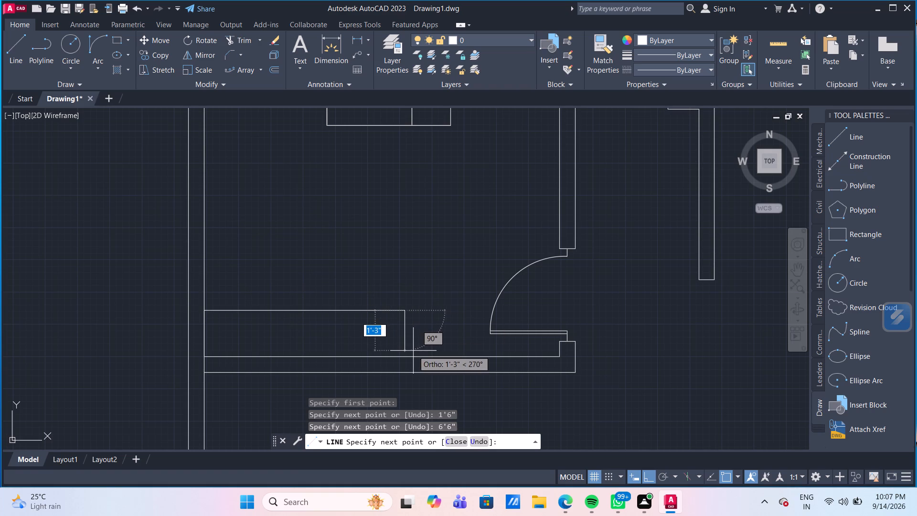
pyautogui.click(404, 355)
pyautogui.press('Return')
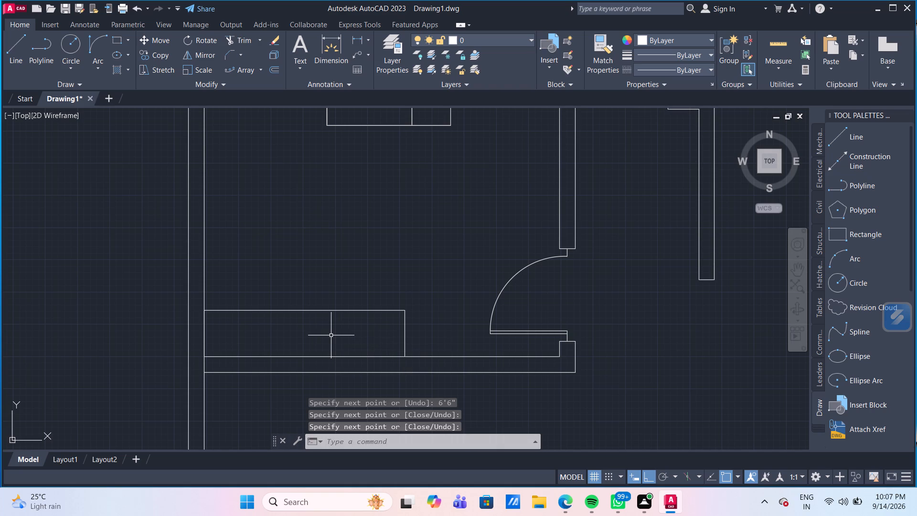
# Draw a line 1" out from the large room's wall shared with the lower bedroom, continuing 2' down parallel to that wall.
pyautogui.scroll(-1, 330, 335)
pyautogui.moveTo(332, 281); pyautogui.dragTo(295, 202, button='middle')
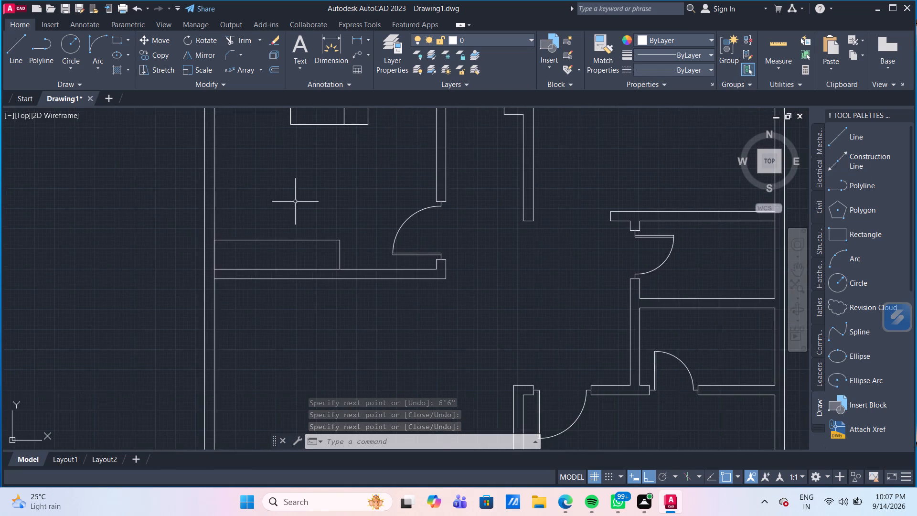
pyautogui.scroll(-2, 325, 260)
pyautogui.moveTo(396, 332); pyautogui.dragTo(358, 236, button='middle')
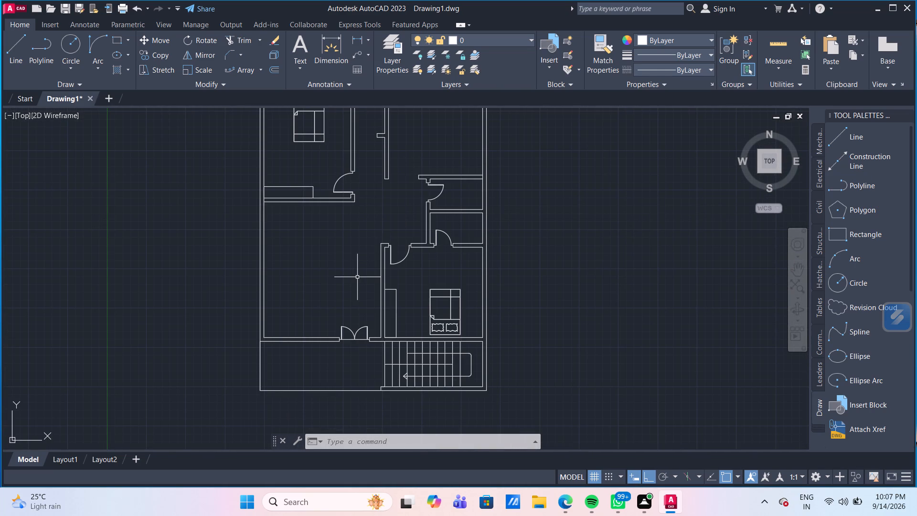
pyautogui.scroll(1, 376, 335)
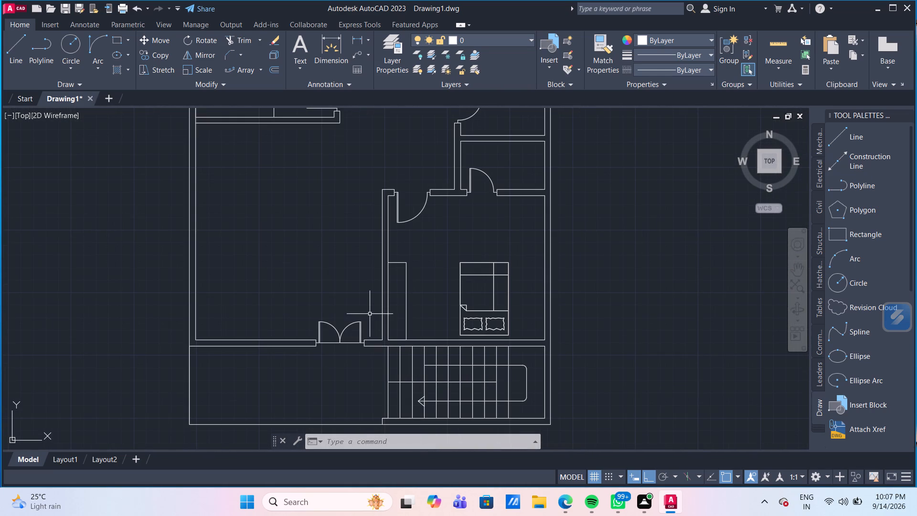
pyautogui.scroll(1, 370, 295)
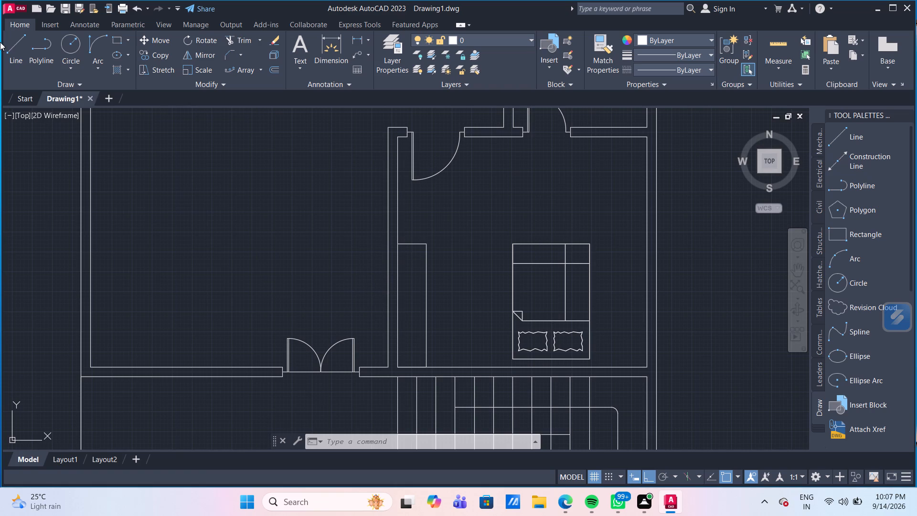
pyautogui.click(20, 42)
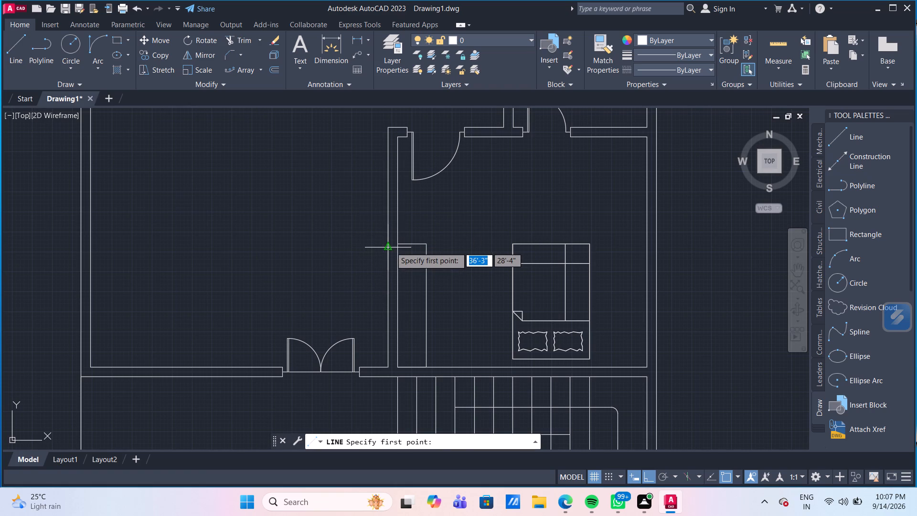
pyautogui.click(386, 247)
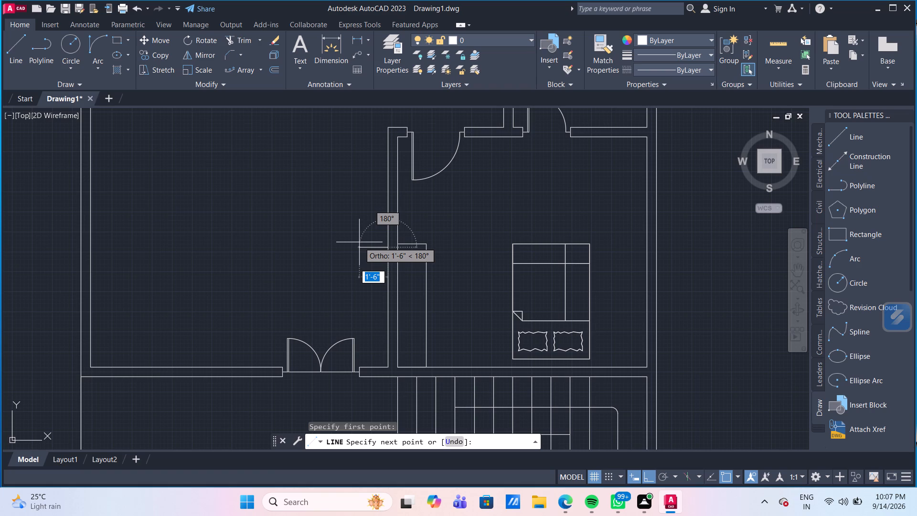
pyautogui.write("1'")
pyautogui.press('Return')
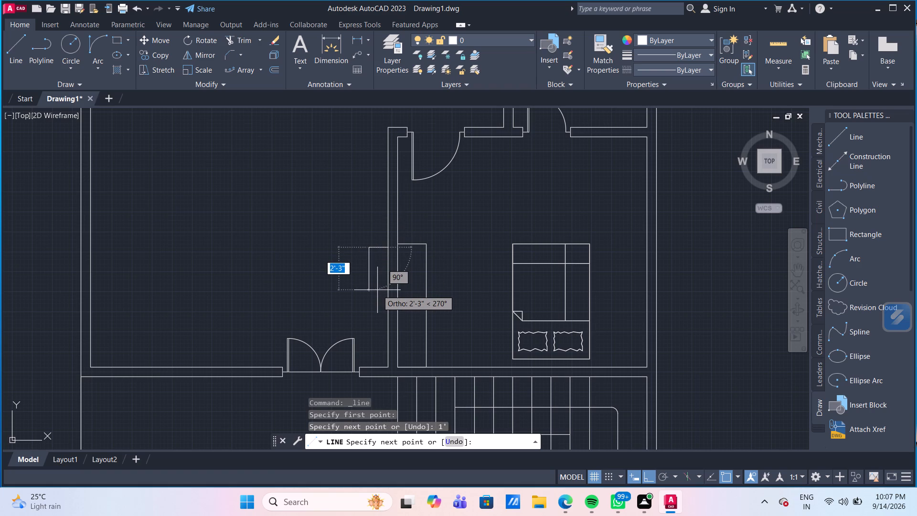
pyautogui.hotkey('ctrl', 'z')
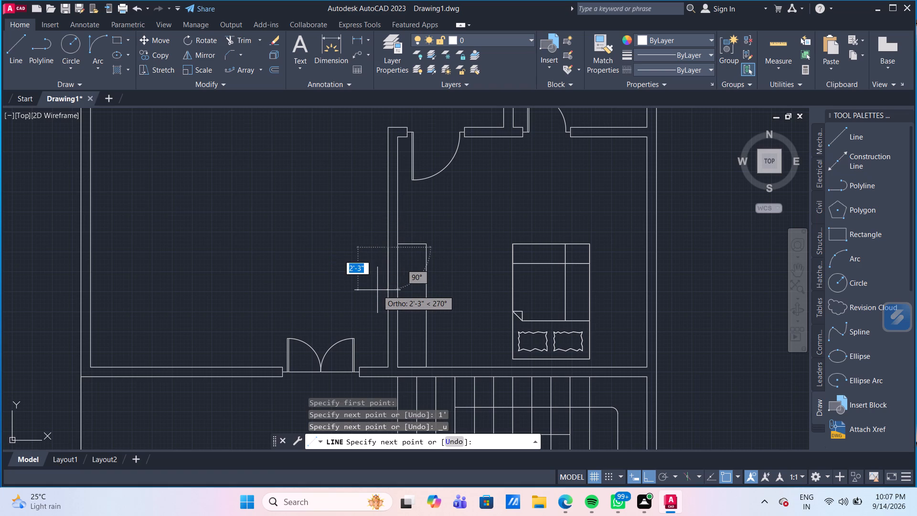
pyautogui.write('1"')
pyautogui.press('Return')
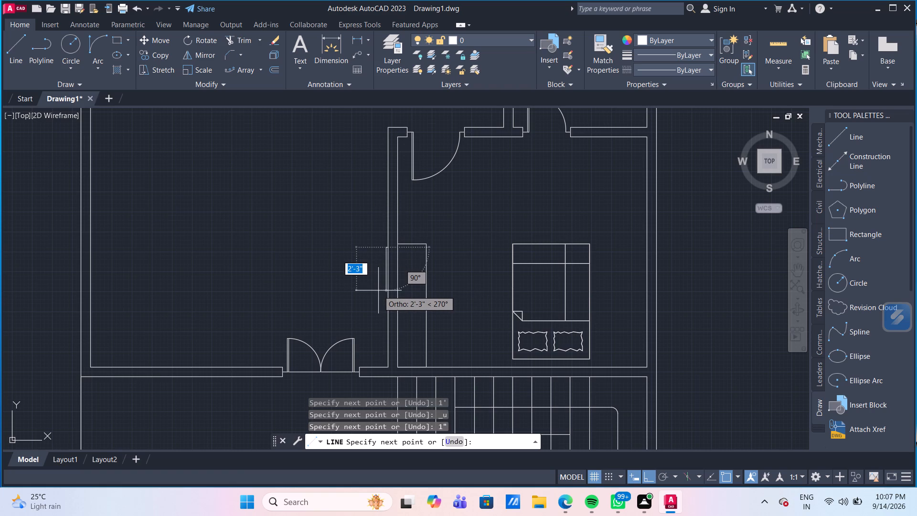
pyautogui.write("2'")
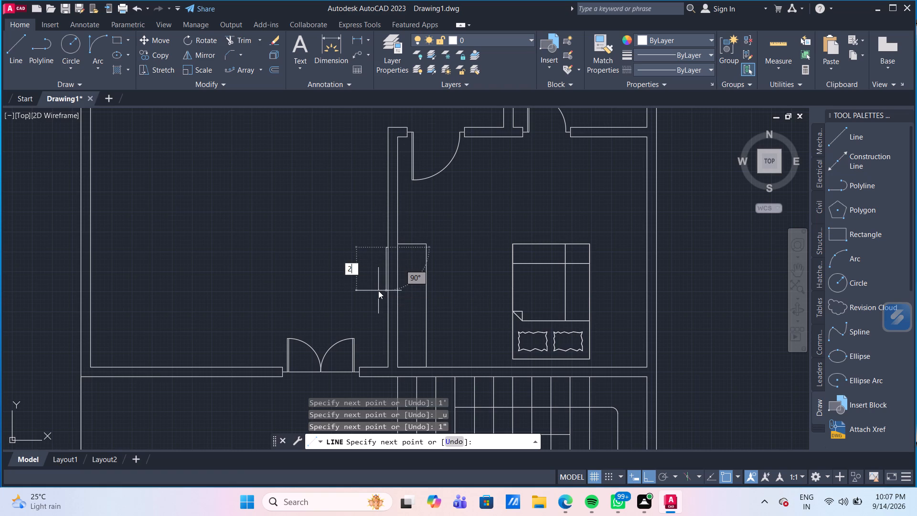
pyautogui.press('Return')
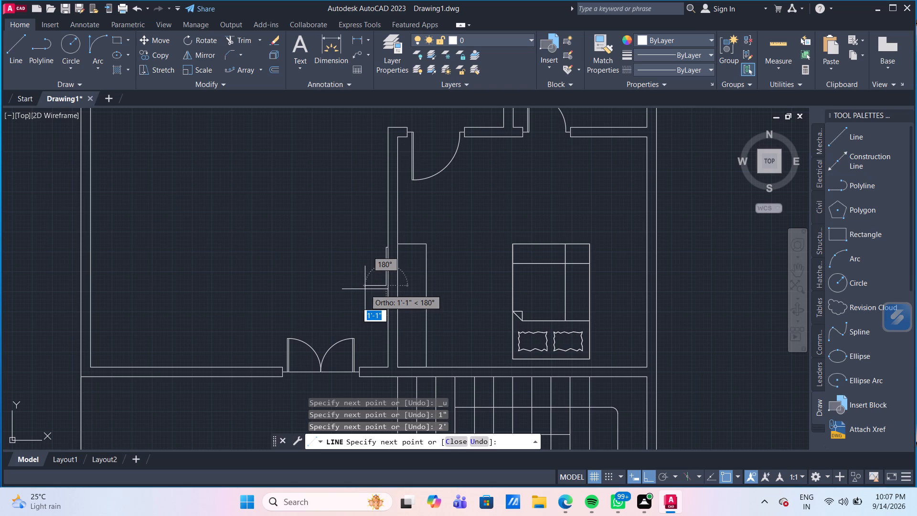
# Complete the thin wall unit's outline with segments 4" into the large room, 4' up and 4" back, closing onto the 1" stub.
pyautogui.press('3')
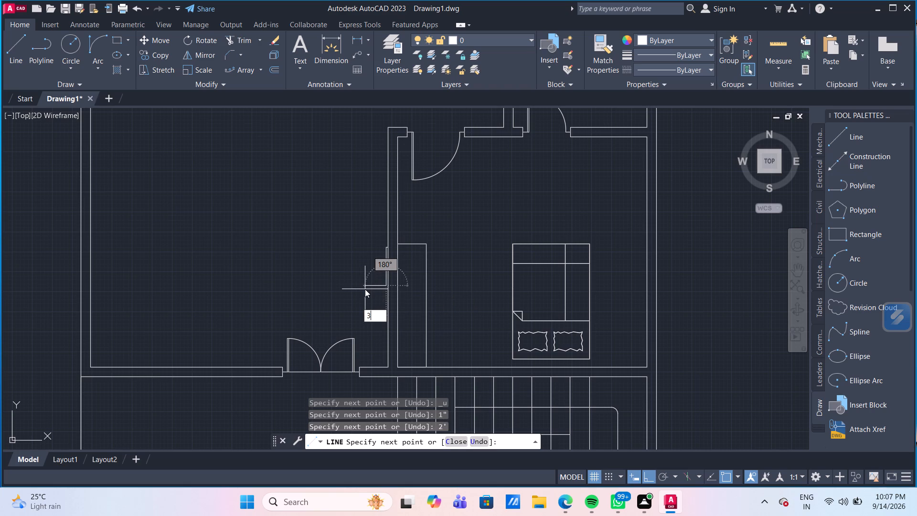
pyautogui.hotkey('shift', '"')
pyautogui.press('Return')
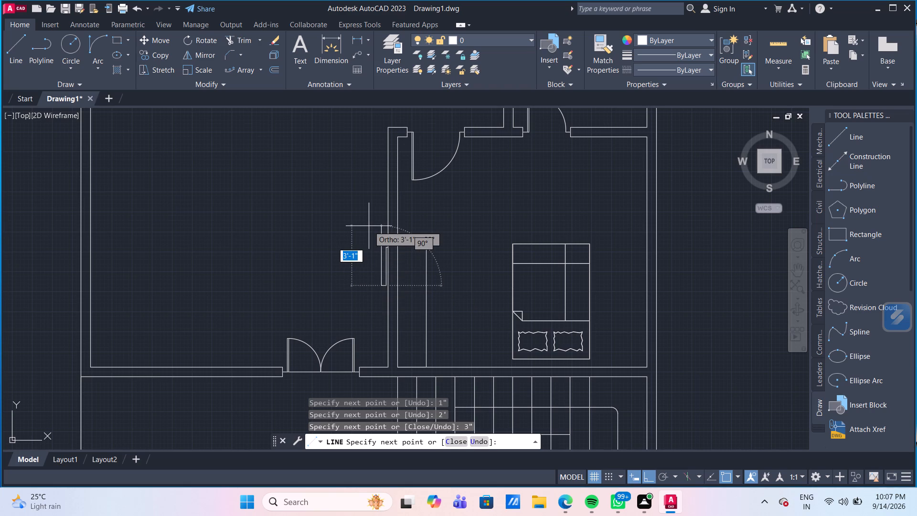
pyautogui.hotkey('ctrl', 'z')
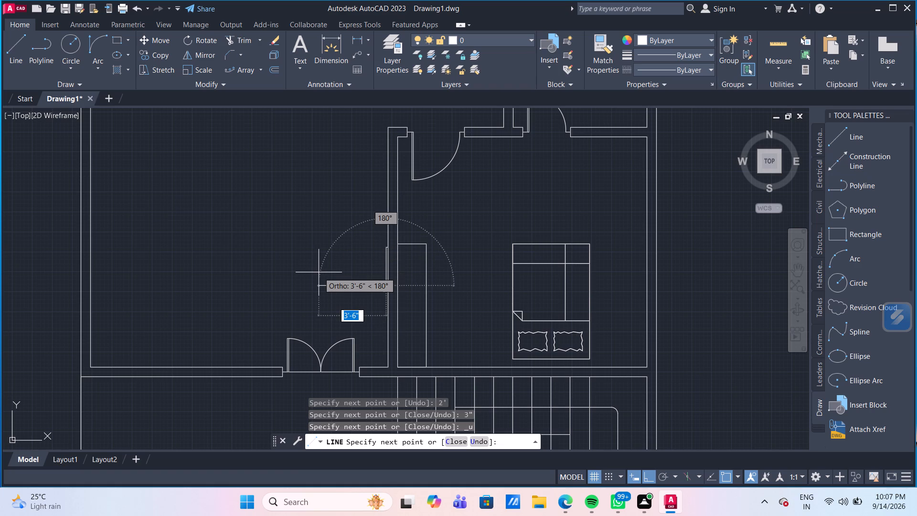
pyautogui.write('4"')
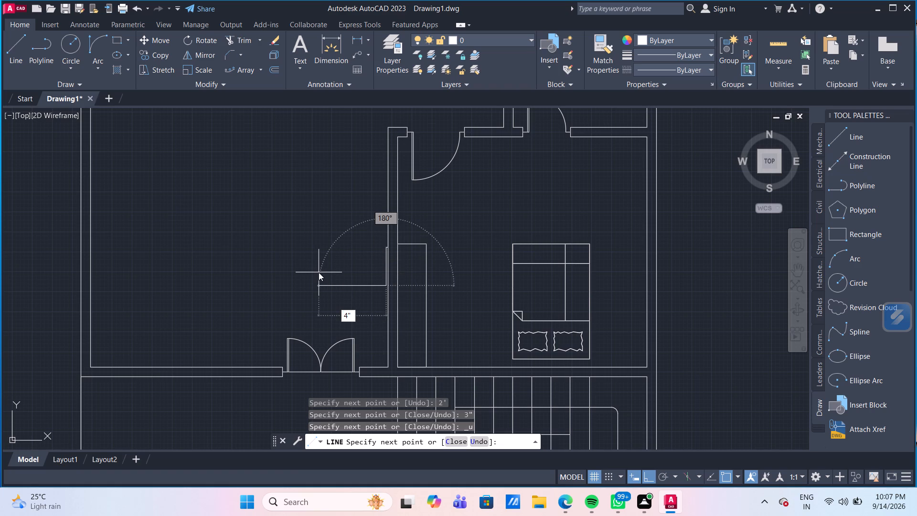
pyautogui.press('Return')
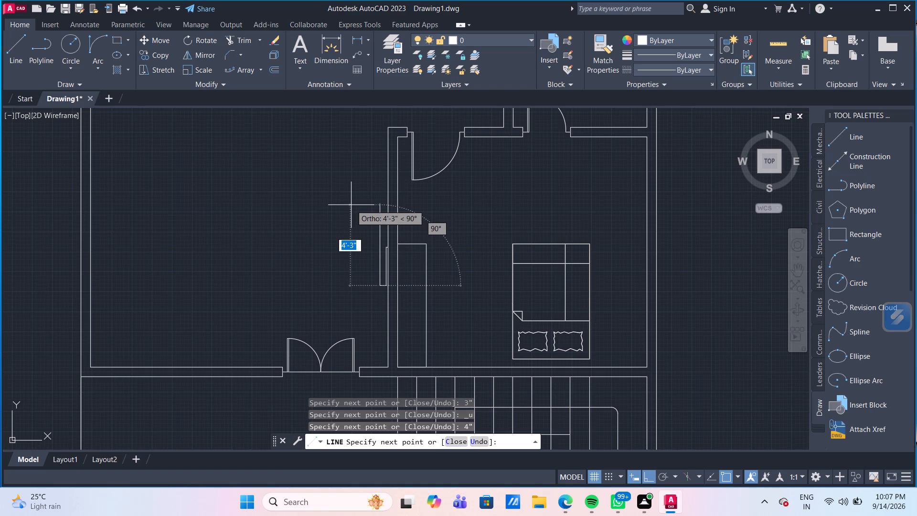
pyautogui.write("4'")
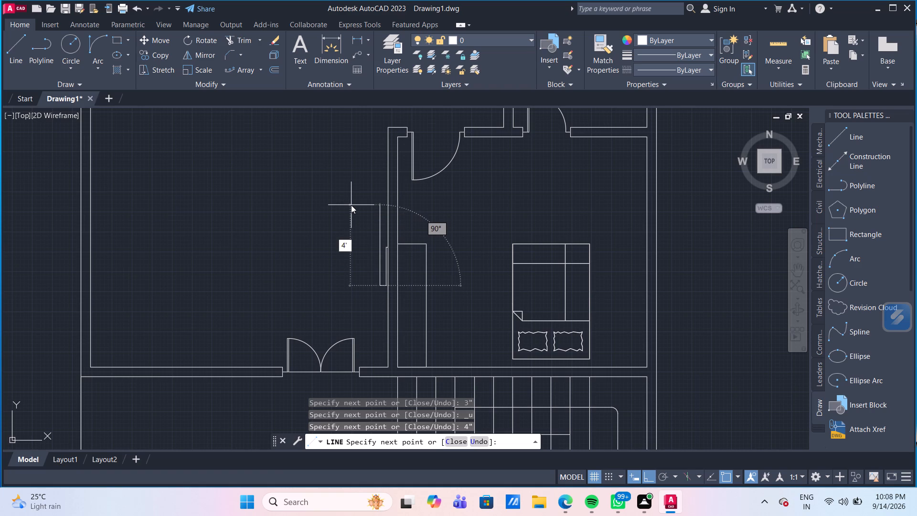
pyautogui.press('Return')
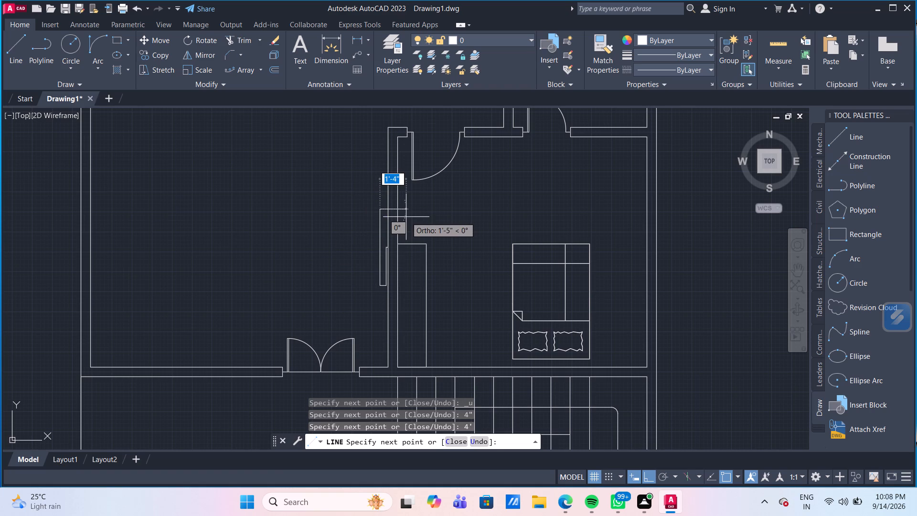
pyautogui.scroll(3, 406, 217)
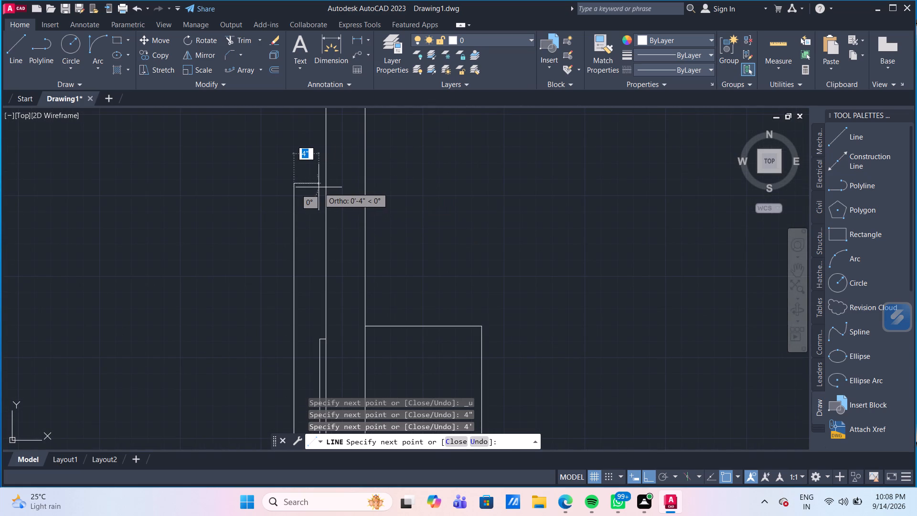
pyautogui.write('4"')
pyautogui.press('Return')
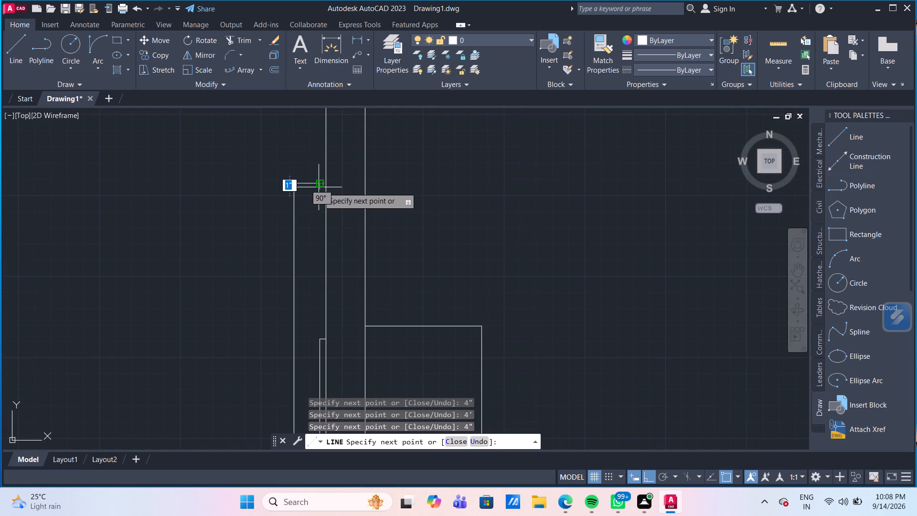
pyautogui.click(316, 343)
pyautogui.press('Return')
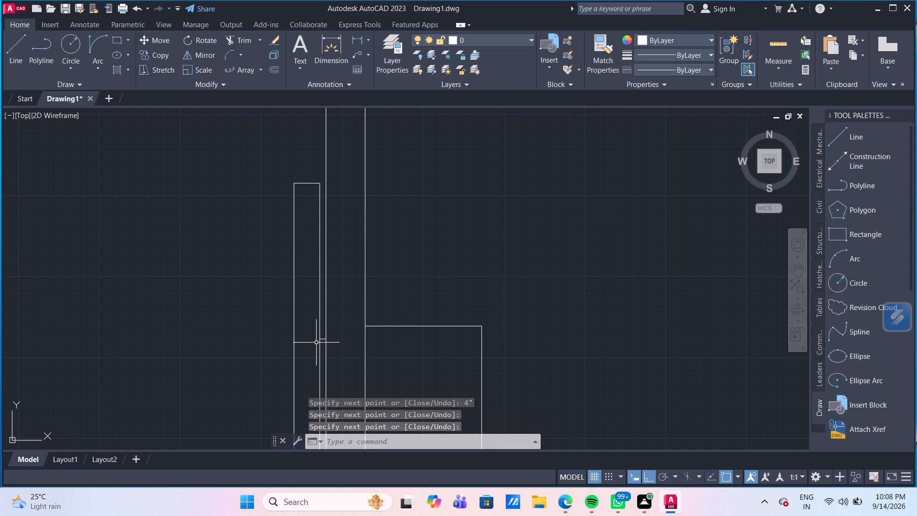
# Draw a line from the 1" stub's end 1" into the thin wall unit, continuing 1' up inside it.
pyautogui.scroll(-3, 316, 343)
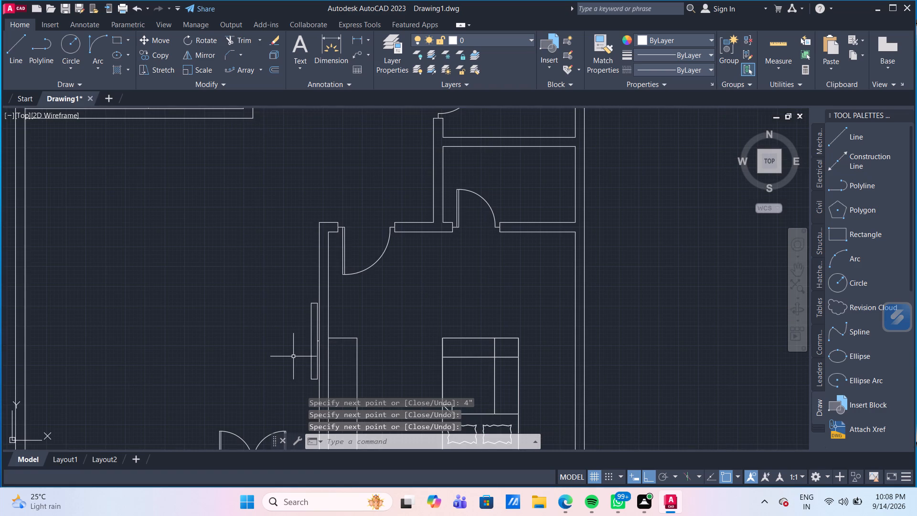
pyautogui.scroll(2, 291, 348)
pyautogui.moveTo(291, 348); pyautogui.dragTo(267, 302, button='middle')
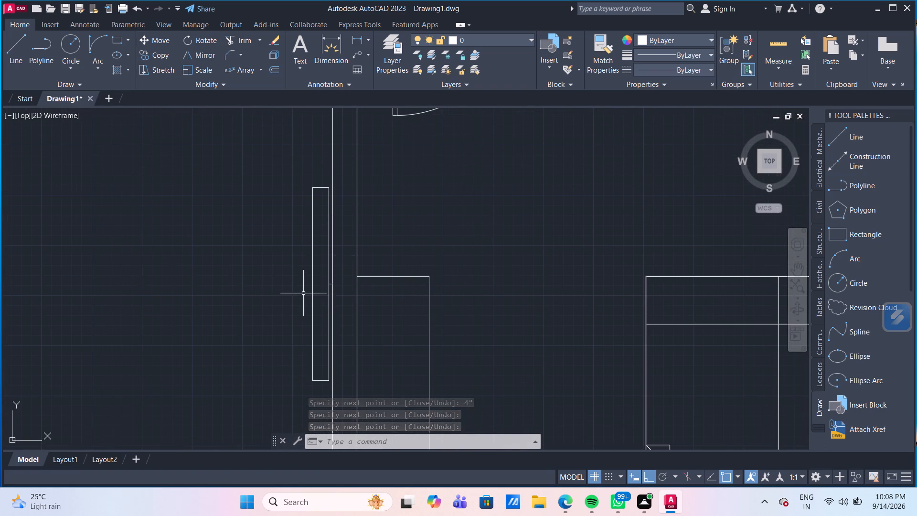
pyautogui.scroll(1, 303, 292)
pyautogui.moveTo(302, 290); pyautogui.dragTo(270, 264, button='middle')
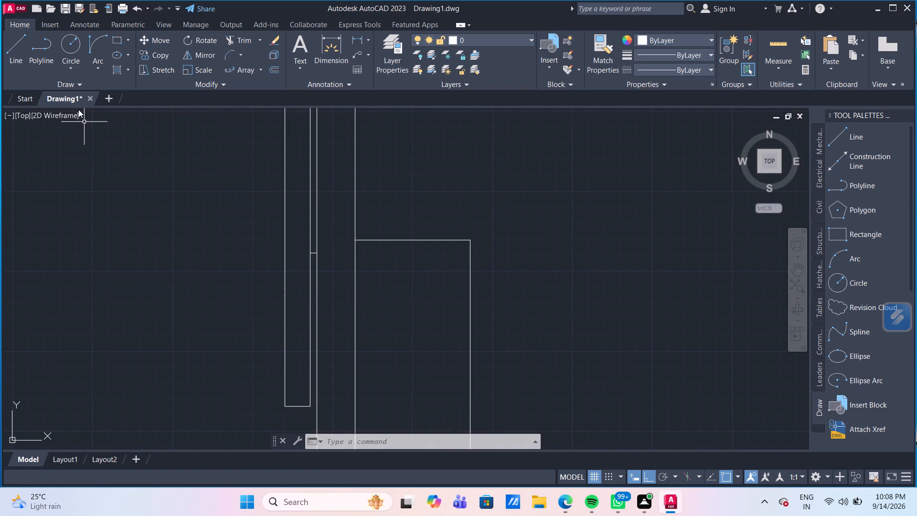
pyautogui.click(20, 38)
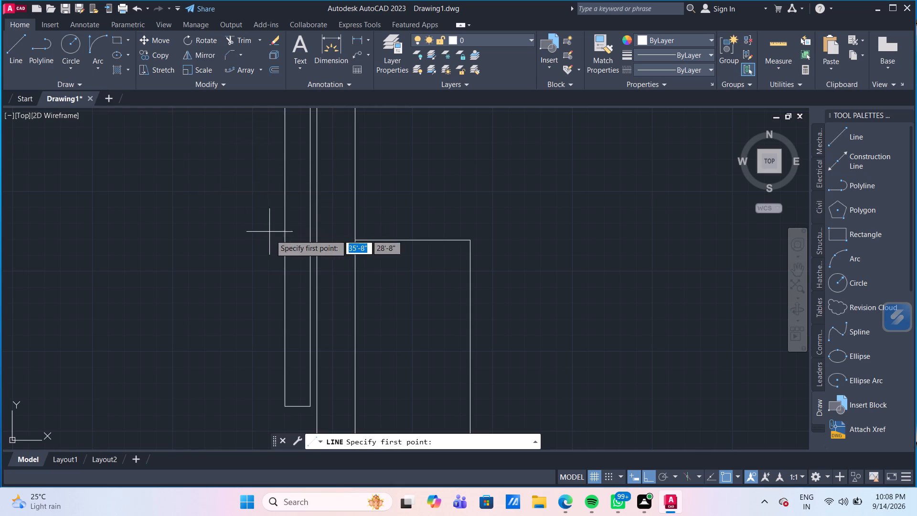
pyautogui.moveTo(309, 254); pyautogui.dragTo(302, 254)
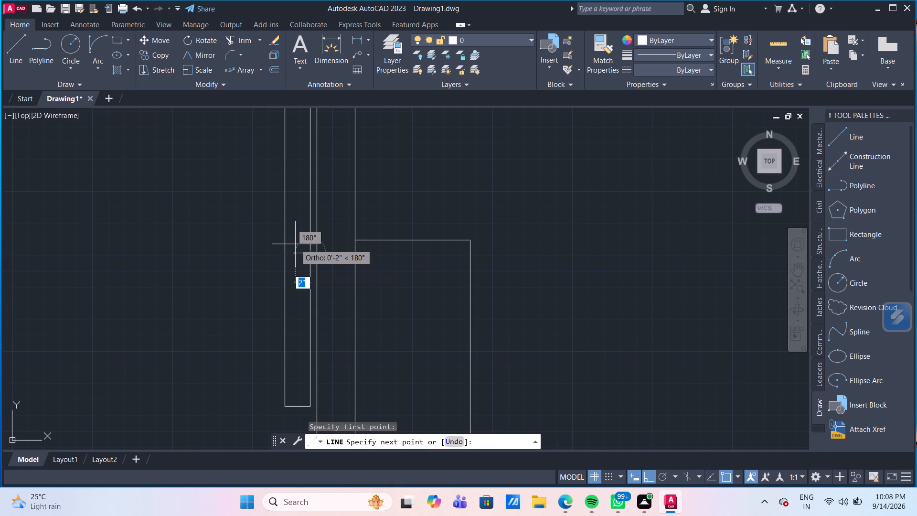
pyautogui.write('1"')
pyautogui.press('Return')
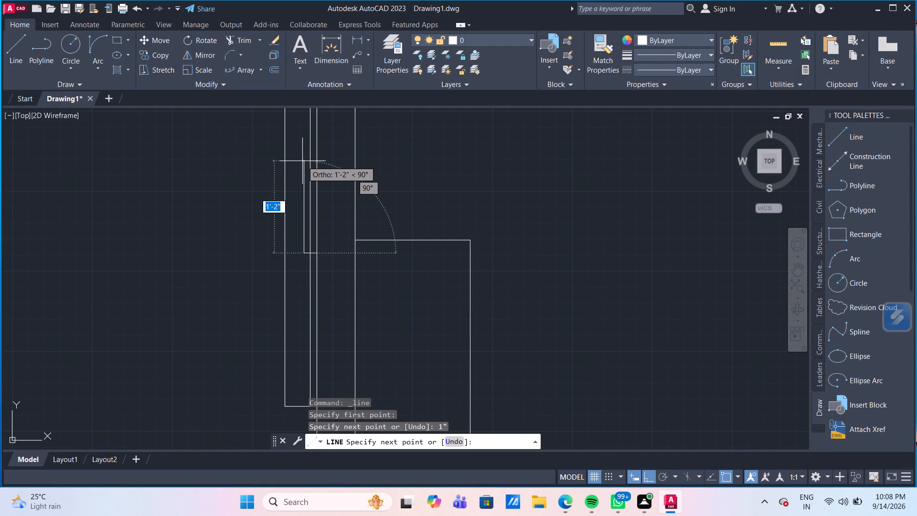
pyautogui.press('1')
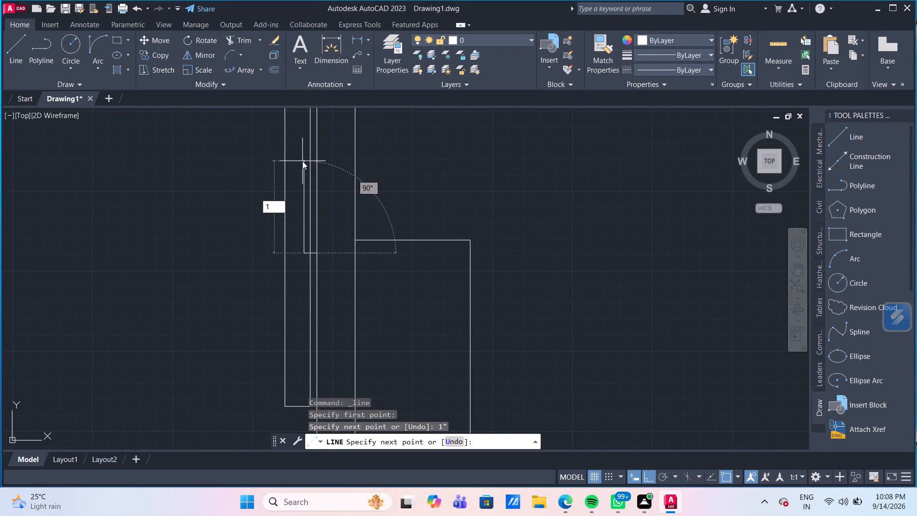
pyautogui.press("'")
pyautogui.press('Return')
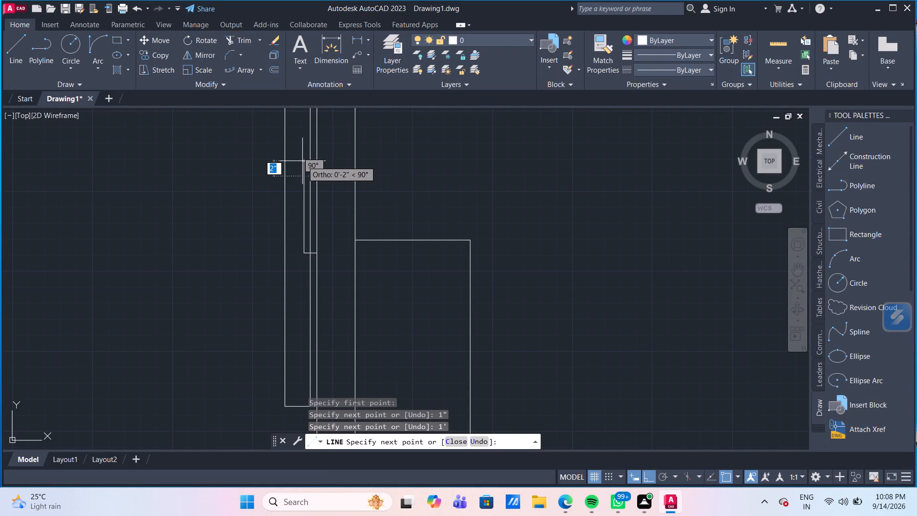
pyautogui.press('Return')
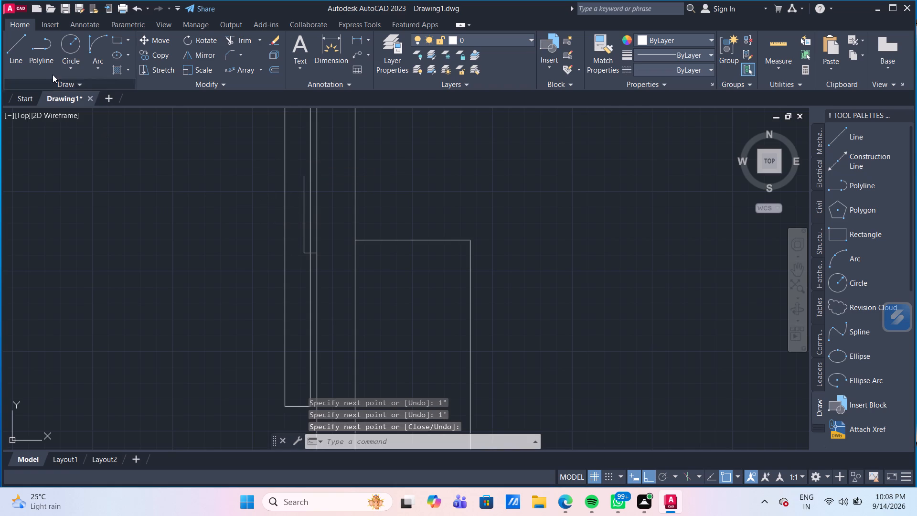
# Draw a 1' line down from the inner line's lower corner inside the thin wall unit.
pyautogui.click(14, 48)
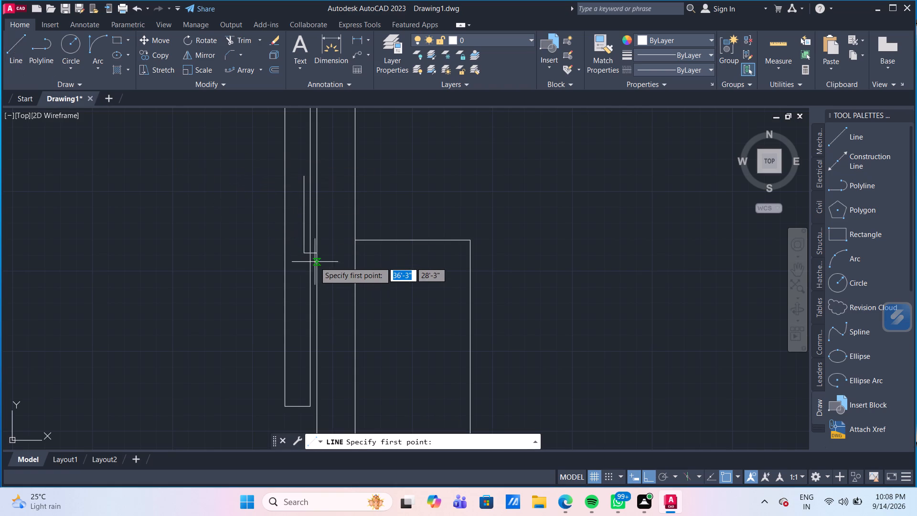
pyautogui.click(303, 254)
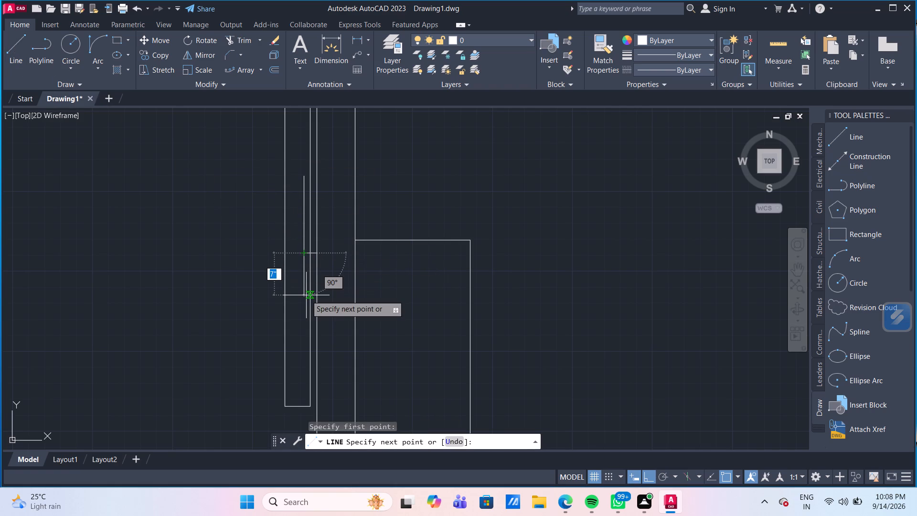
pyautogui.write("1'")
pyautogui.press('Return')
pyautogui.press('Return')
pyautogui.scroll(-3, 306, 295)
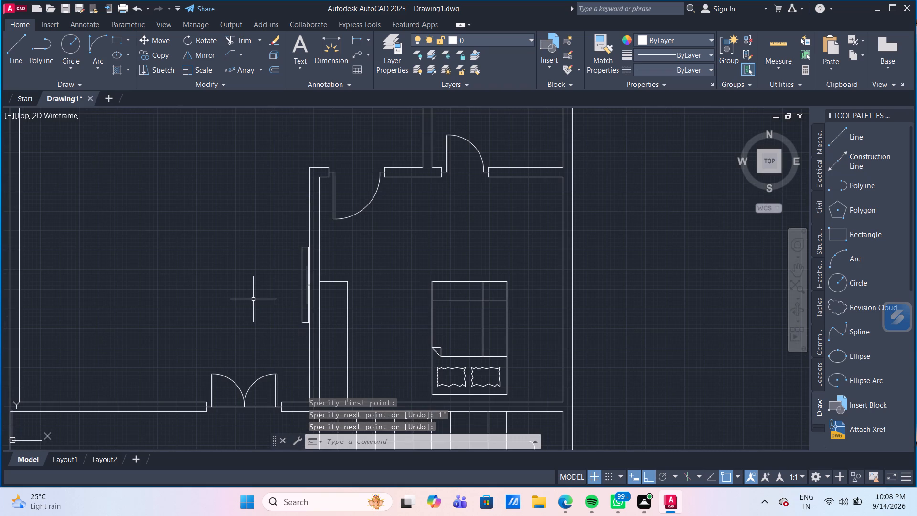
pyautogui.moveTo(407, 334); pyautogui.dragTo(393, 290, button='middle')
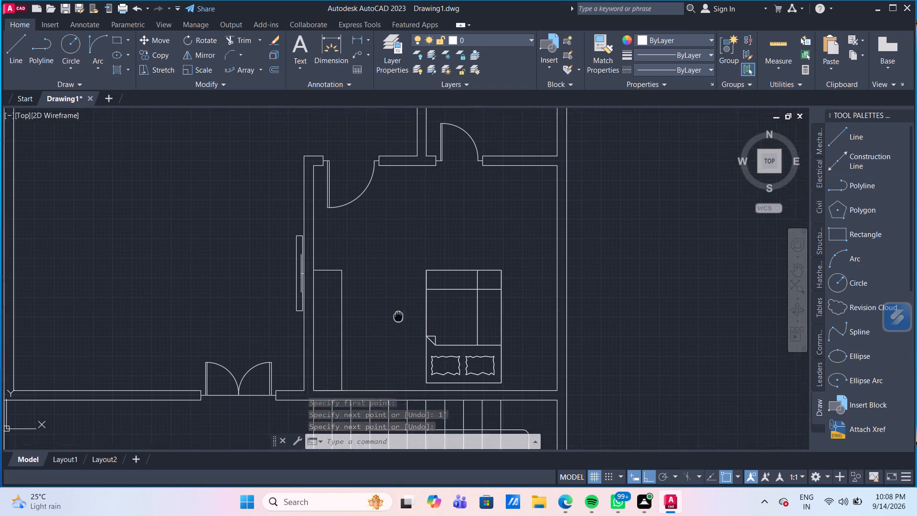
# Draw a 5'6" vertical line in the empty space outside the plan, beyond the lower bedroom's outer wall.
pyautogui.moveTo(393, 290); pyautogui.dragTo(314, 227, button='middle')
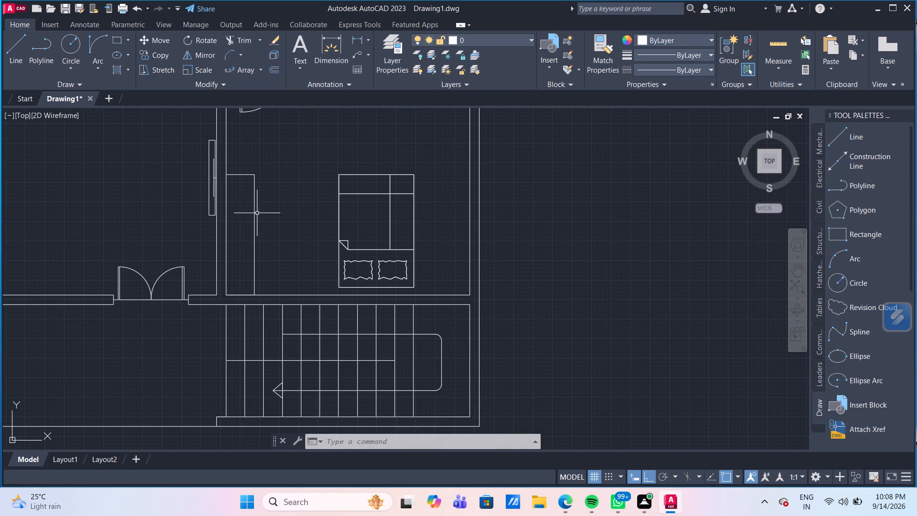
pyautogui.click(23, 54)
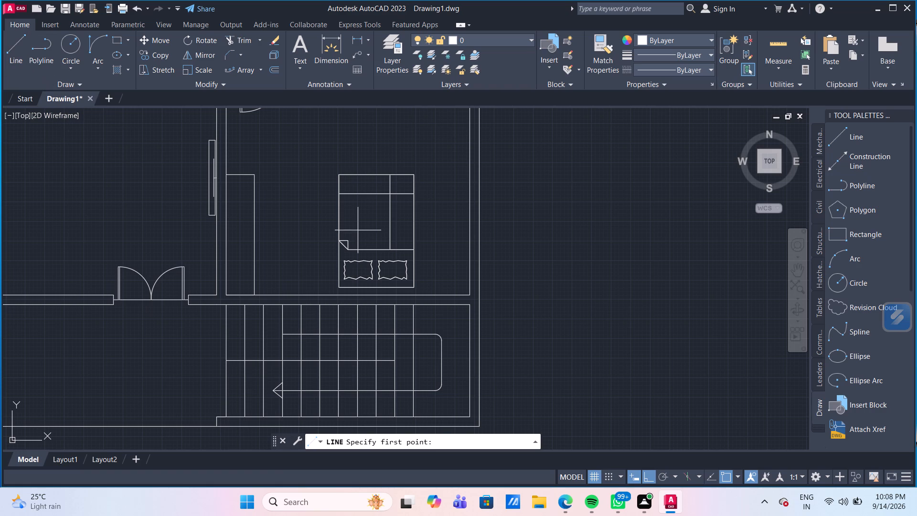
pyautogui.click(587, 182)
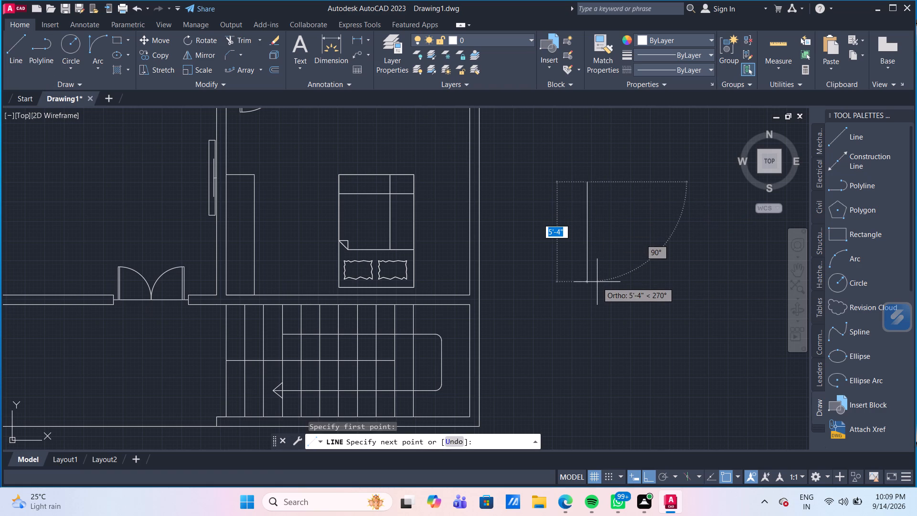
pyautogui.write("5'")
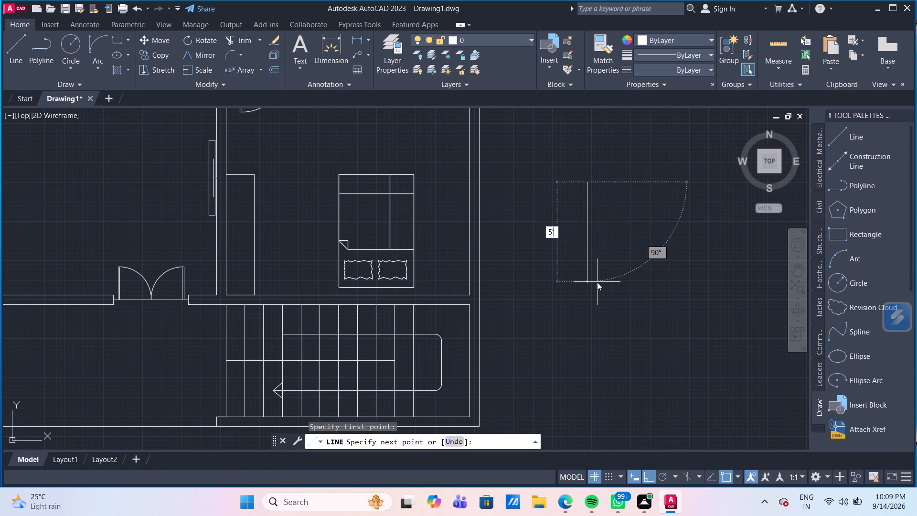
pyautogui.write('6"')
pyautogui.press('Return')
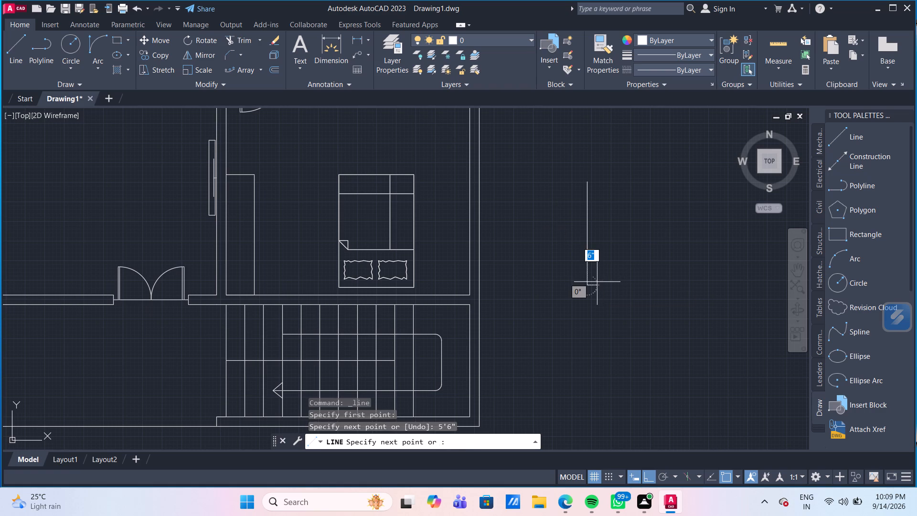
pyautogui.press('Return')
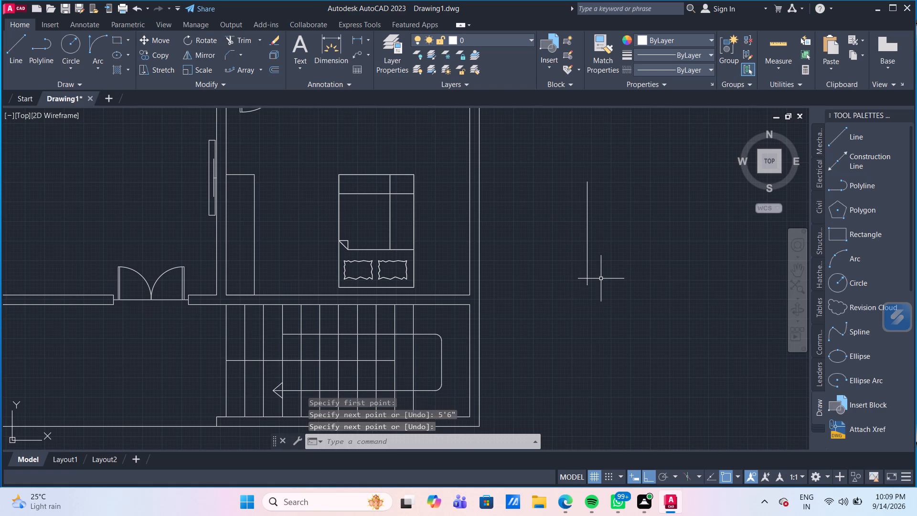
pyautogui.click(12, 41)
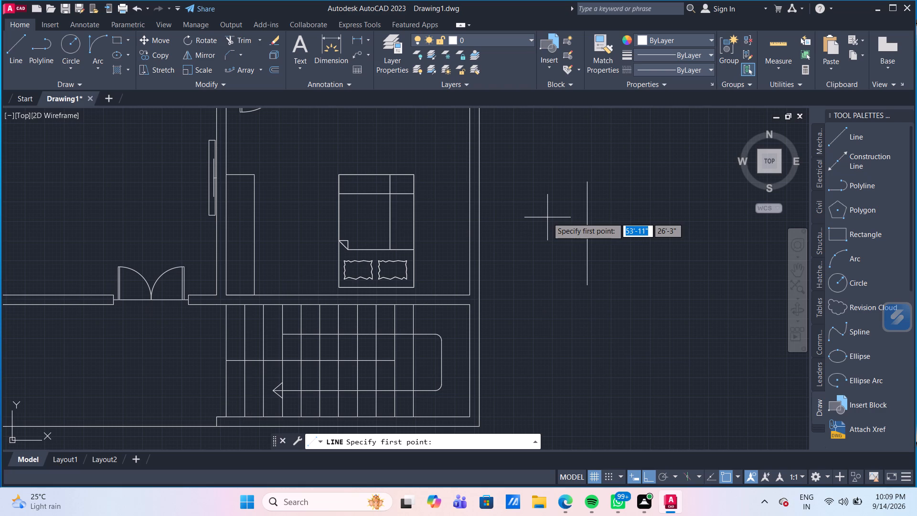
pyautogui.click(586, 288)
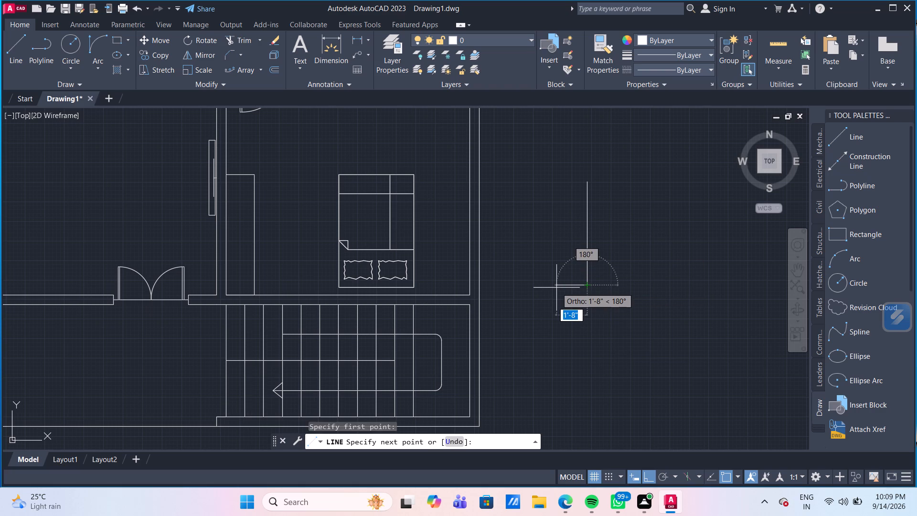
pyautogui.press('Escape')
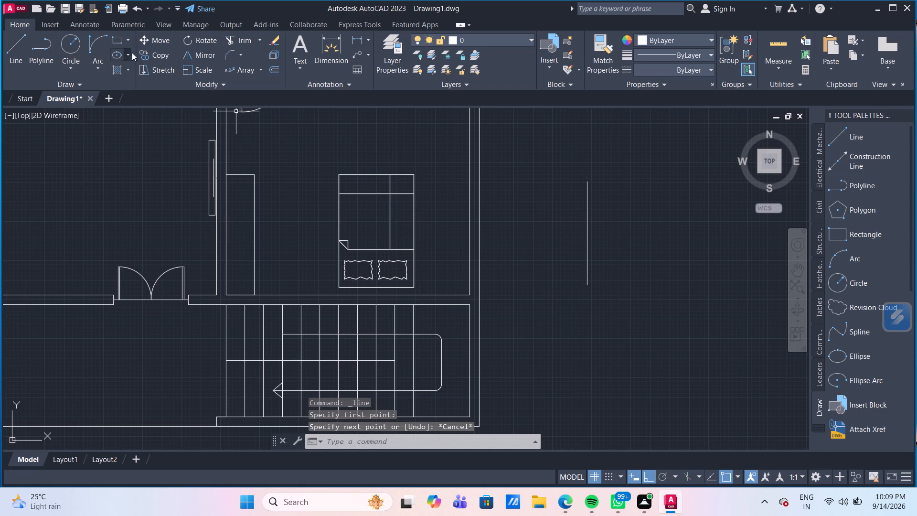
# Draw a rectangle about 1' wide and 5'-6" tall from the vertical line's upper end, using that line as one long side.
pyautogui.click(118, 40)
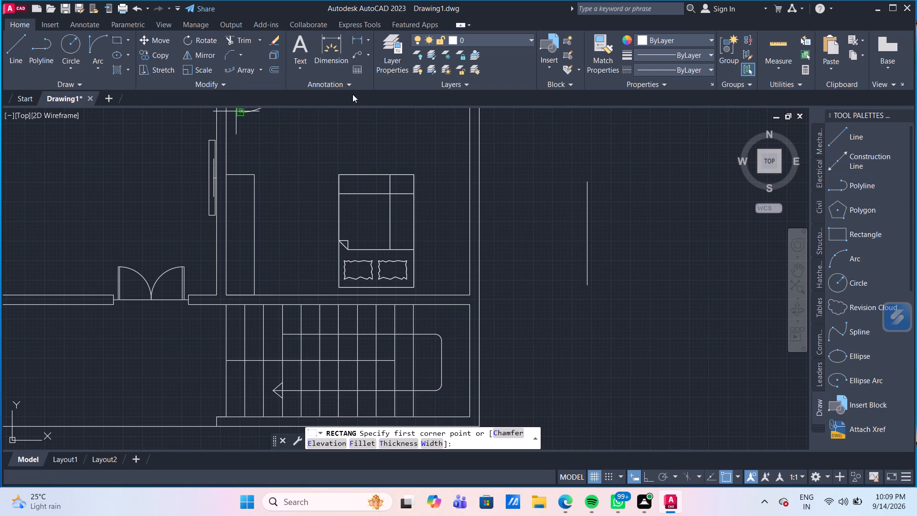
pyautogui.click(590, 181)
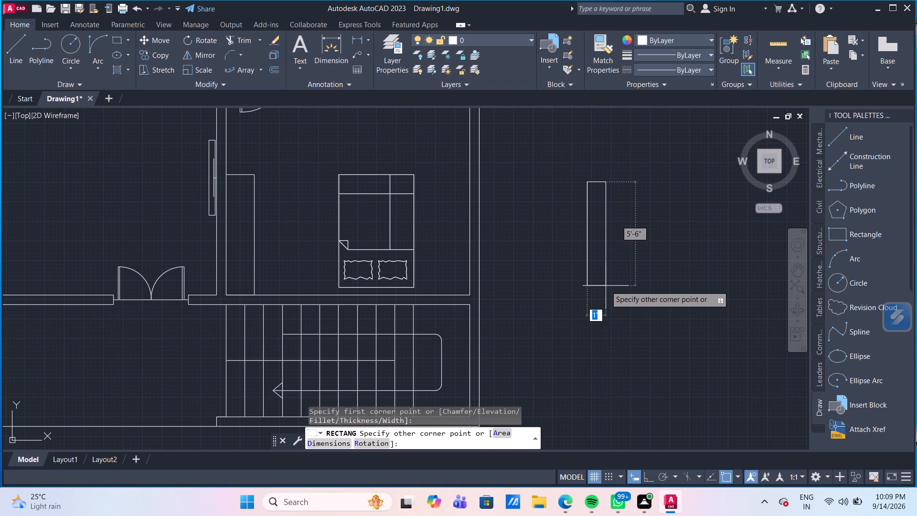
pyautogui.click(606, 286)
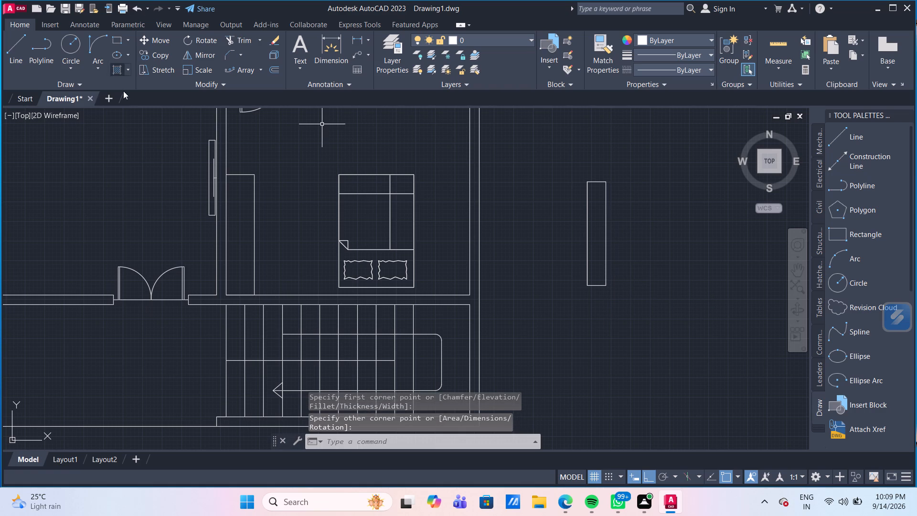
# With Ortho off, draw a horizontal line across the narrow rectangle just above its lower edge.
pyautogui.click(11, 53)
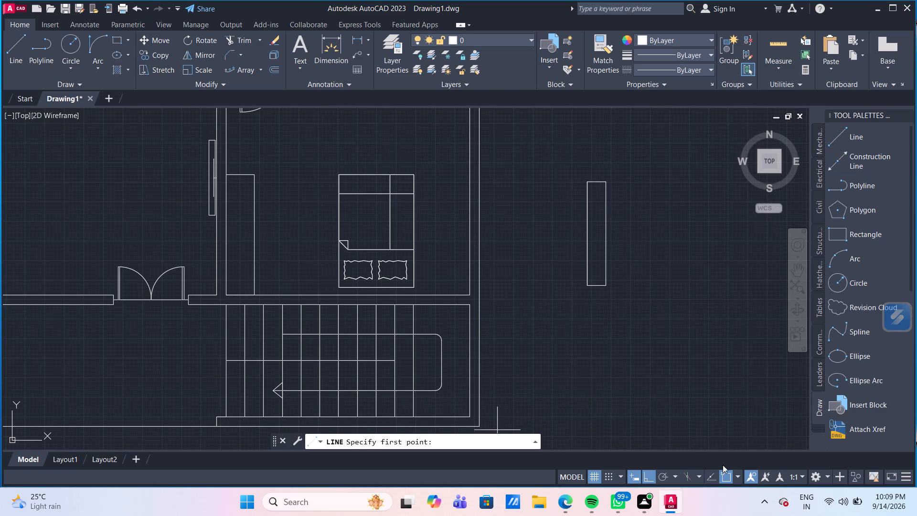
pyautogui.click(648, 478)
pyautogui.scroll(1, 632, 333)
pyautogui.moveTo(625, 322); pyautogui.dragTo(612, 432, button='middle')
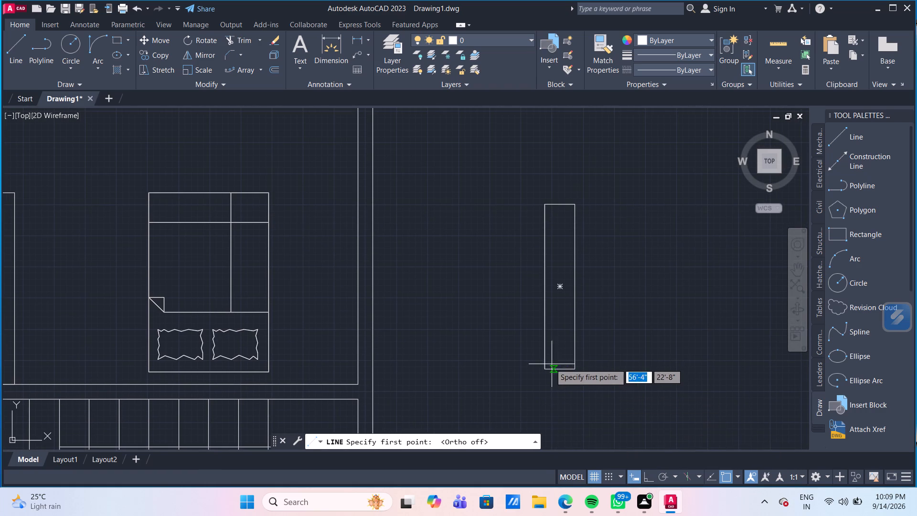
pyautogui.click(546, 358)
pyautogui.click(579, 358)
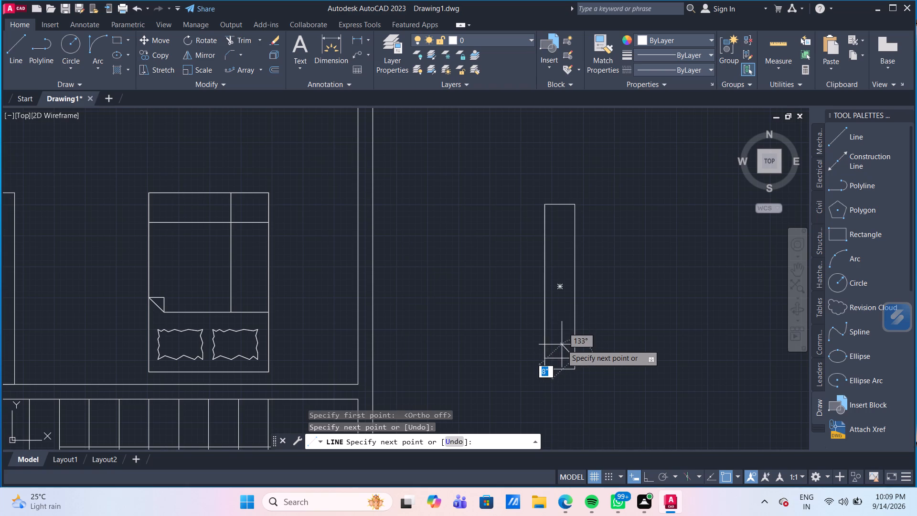
pyautogui.press('Escape')
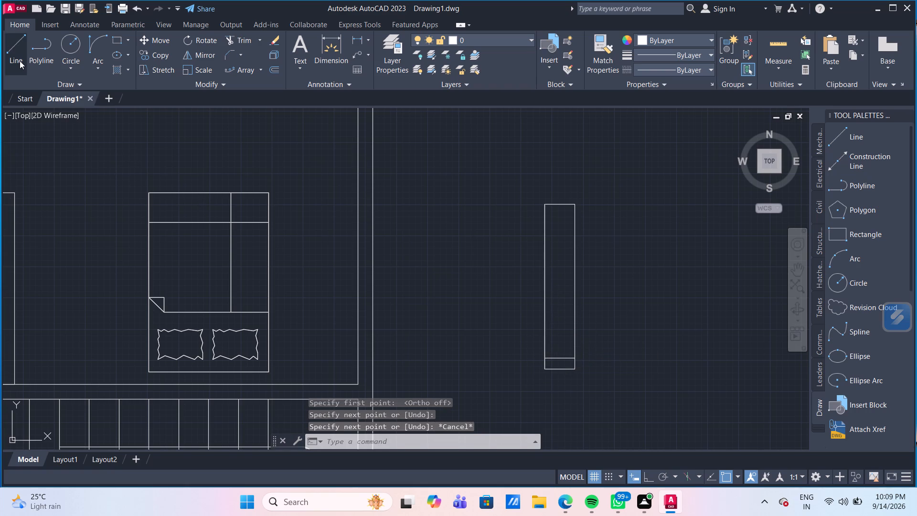
# Draw one continuous zigzag line back and forth across the narrow rectangle, overshooting both long sides, from near its upper end to its lower edge.
pyautogui.click(20, 61)
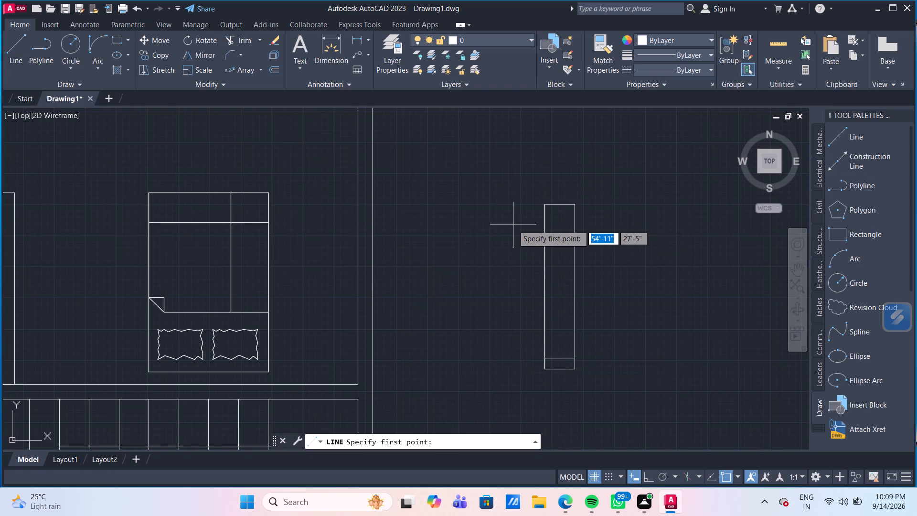
pyautogui.click(513, 225)
pyautogui.click(615, 209)
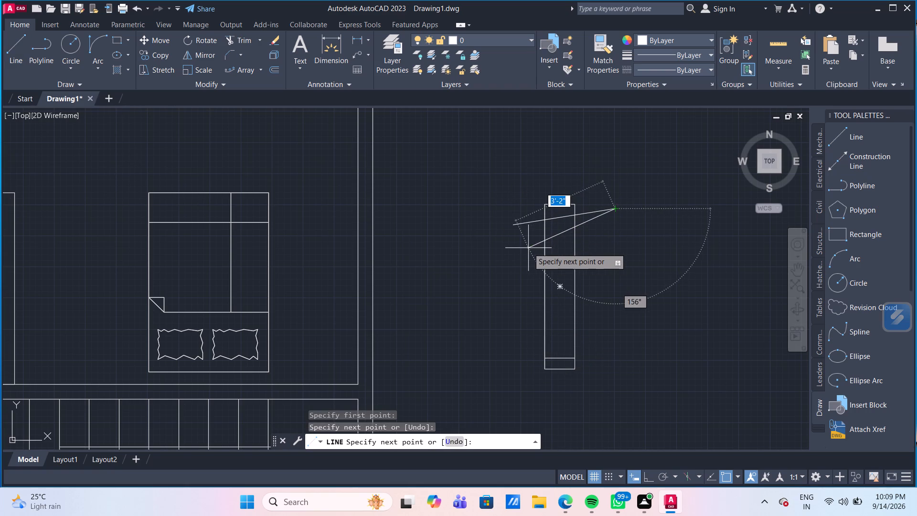
pyautogui.click(528, 244)
pyautogui.click(597, 237)
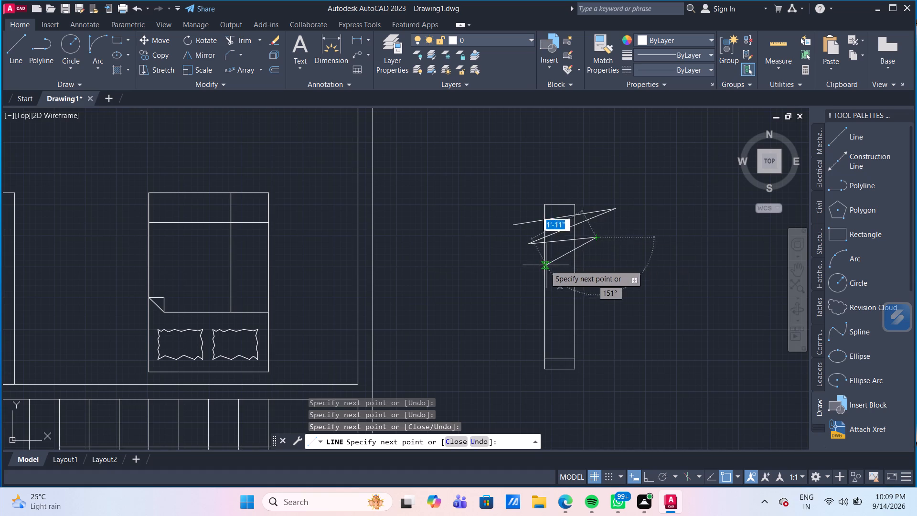
pyautogui.click(533, 264)
pyautogui.click(595, 267)
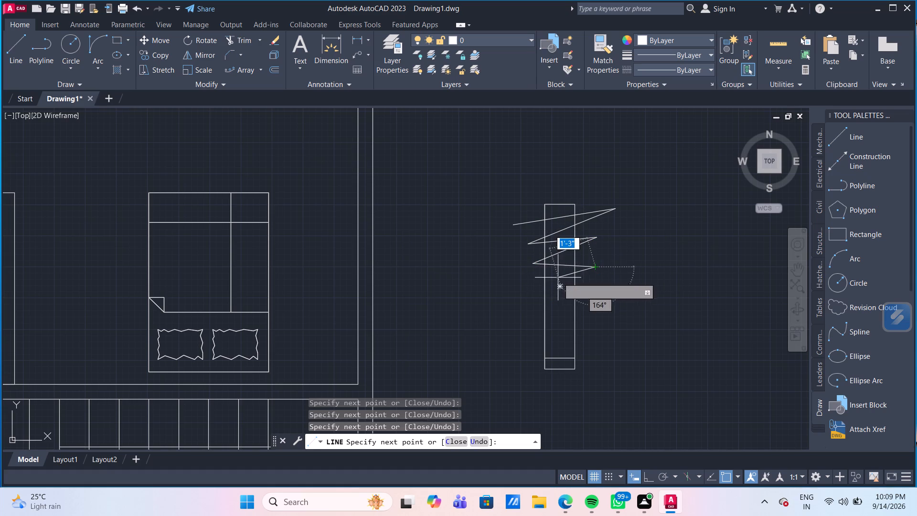
pyautogui.click(534, 280)
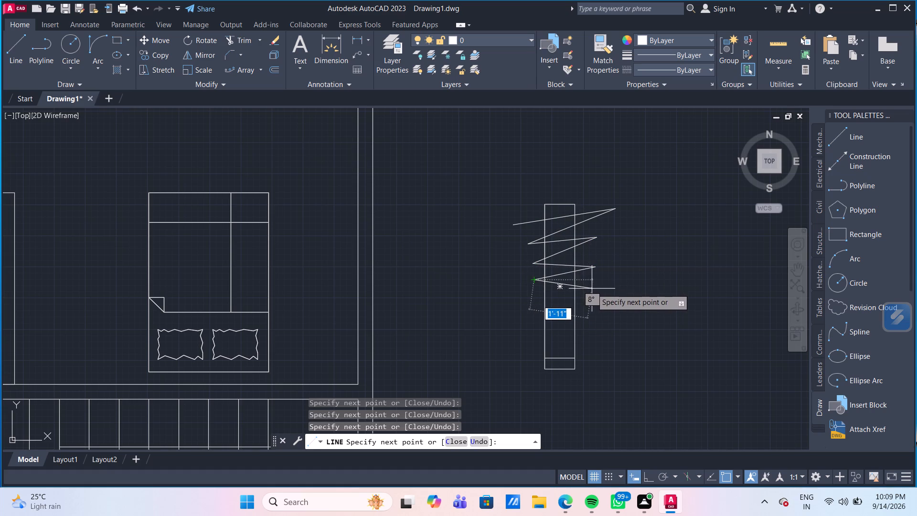
pyautogui.click(592, 289)
pyautogui.click(530, 302)
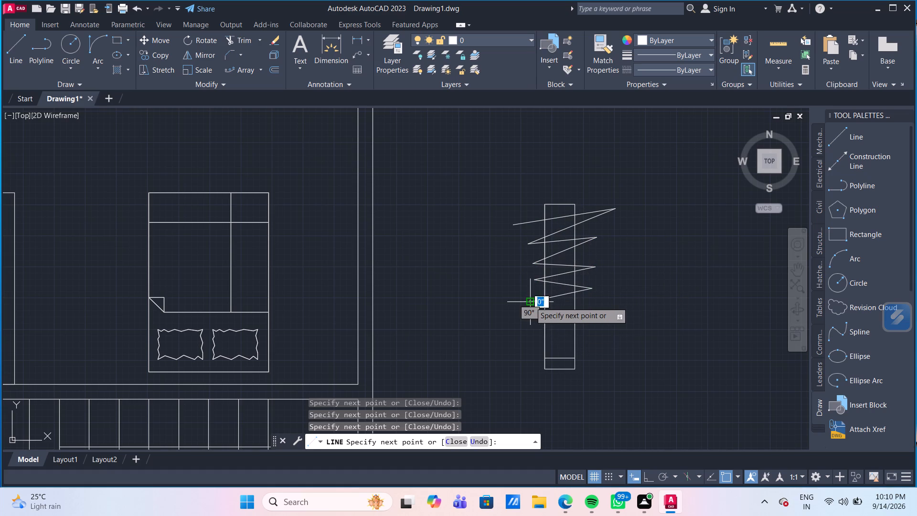
pyautogui.click(588, 310)
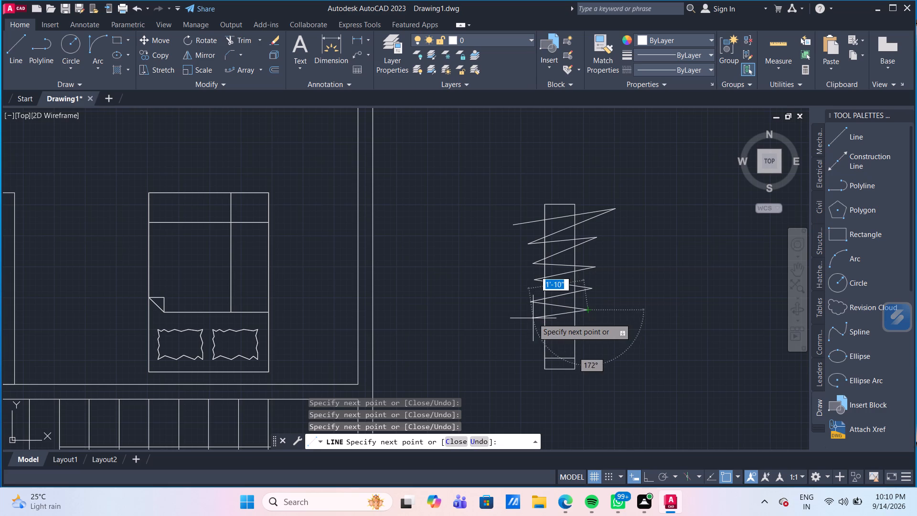
pyautogui.click(514, 321)
pyautogui.click(582, 322)
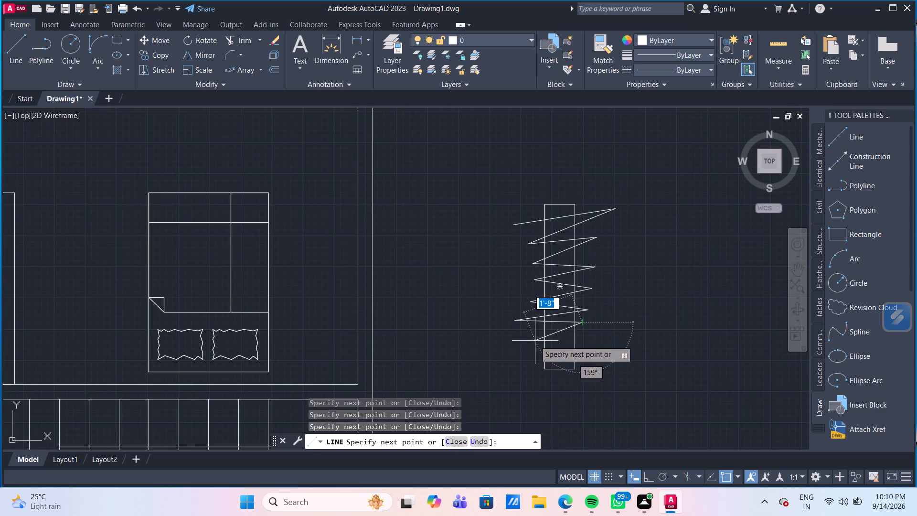
pyautogui.click(523, 336)
pyautogui.click(586, 337)
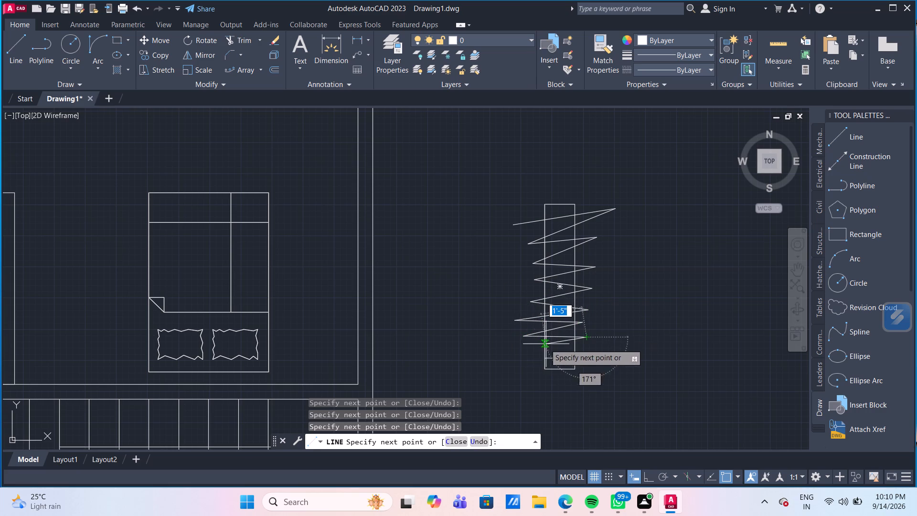
pyautogui.click(533, 347)
pyautogui.click(587, 356)
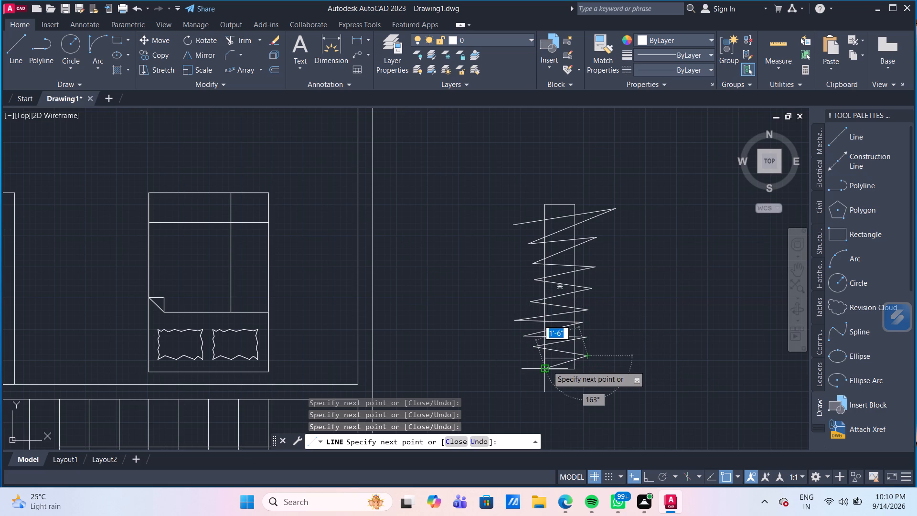
pyautogui.click(534, 371)
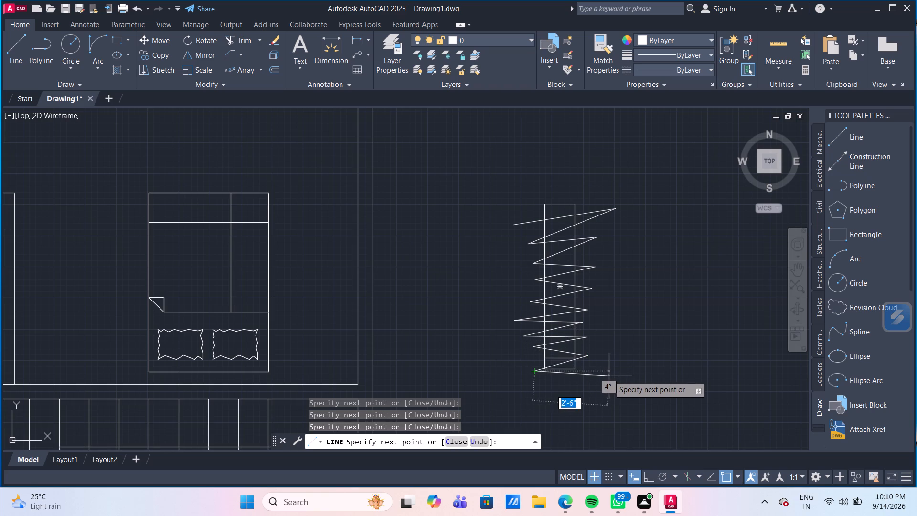
pyautogui.press('Escape')
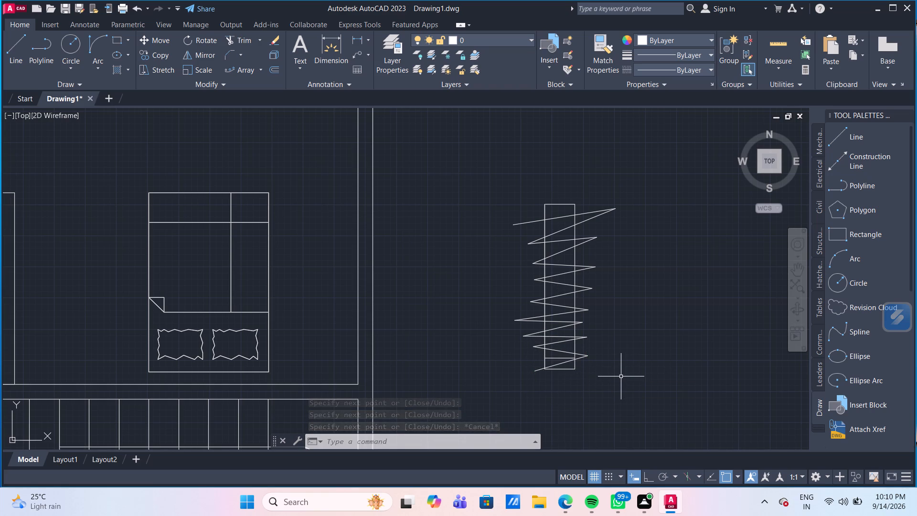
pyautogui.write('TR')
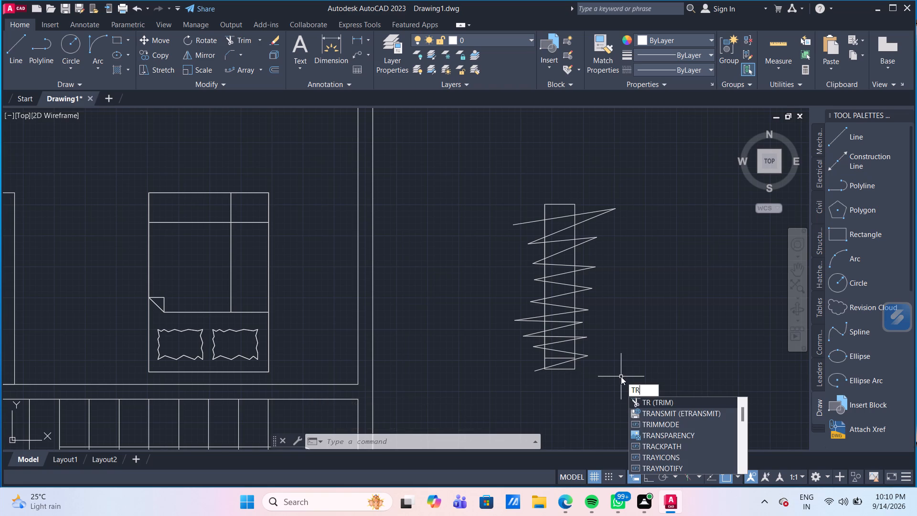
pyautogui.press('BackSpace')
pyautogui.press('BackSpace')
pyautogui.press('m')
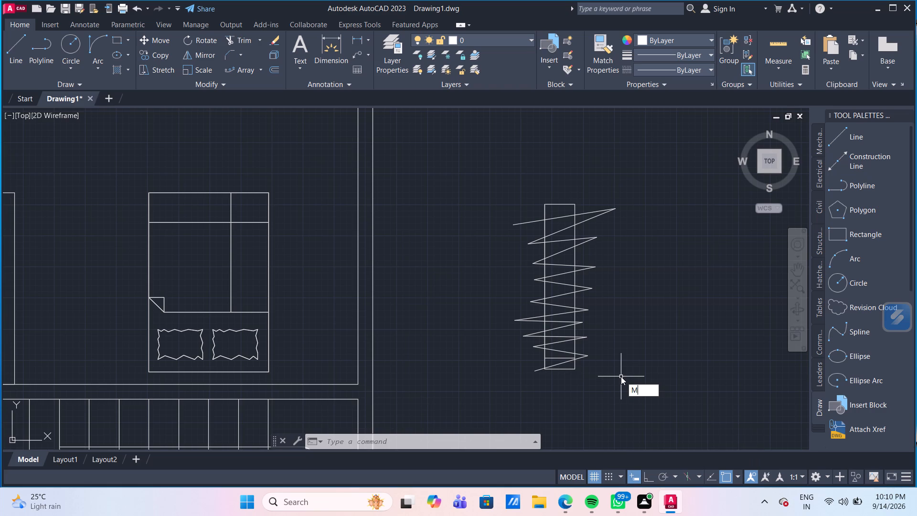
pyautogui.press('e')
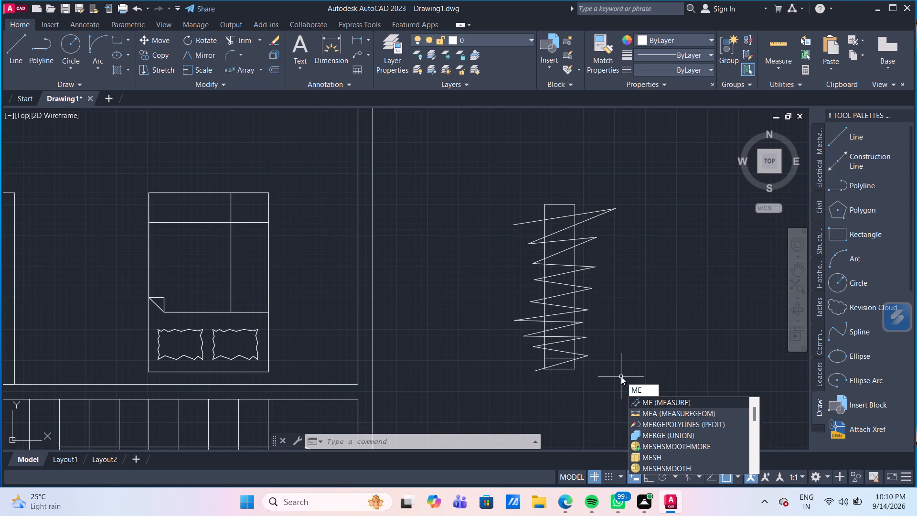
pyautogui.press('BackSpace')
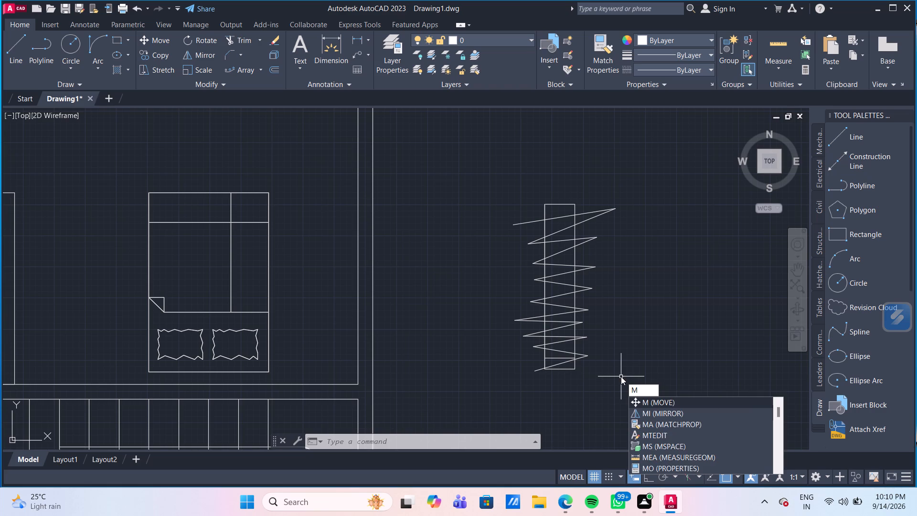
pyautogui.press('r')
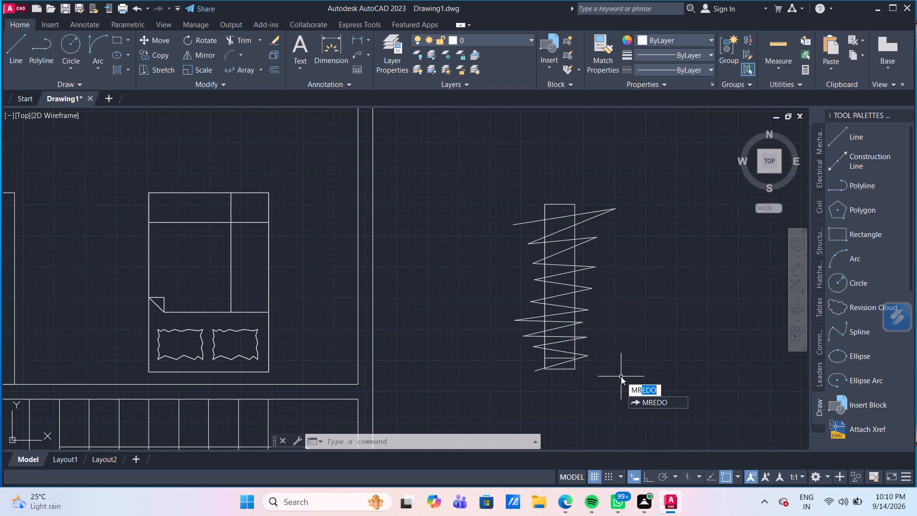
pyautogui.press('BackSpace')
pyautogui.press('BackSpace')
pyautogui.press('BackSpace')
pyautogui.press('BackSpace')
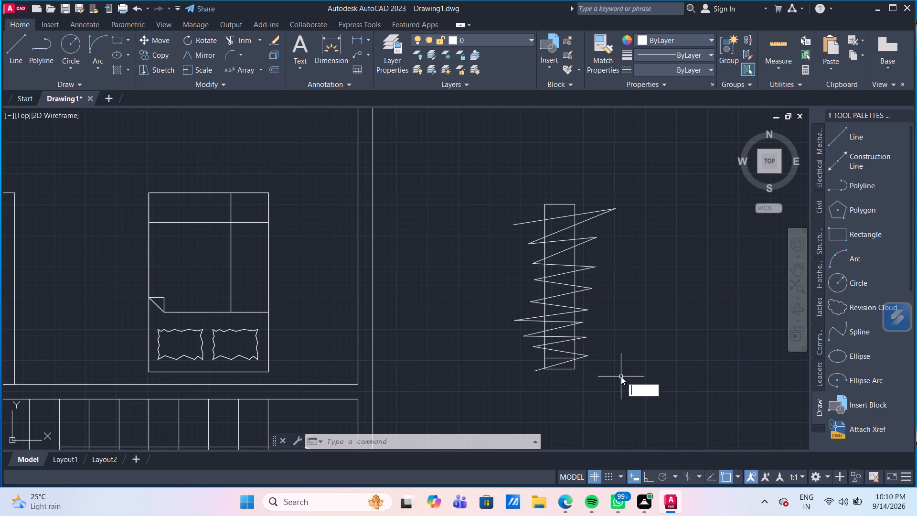
# Trim the zigzag's overshooting ends beyond both long sides of the narrow rectangle.
pyautogui.press('Escape')
pyautogui.write('TR')
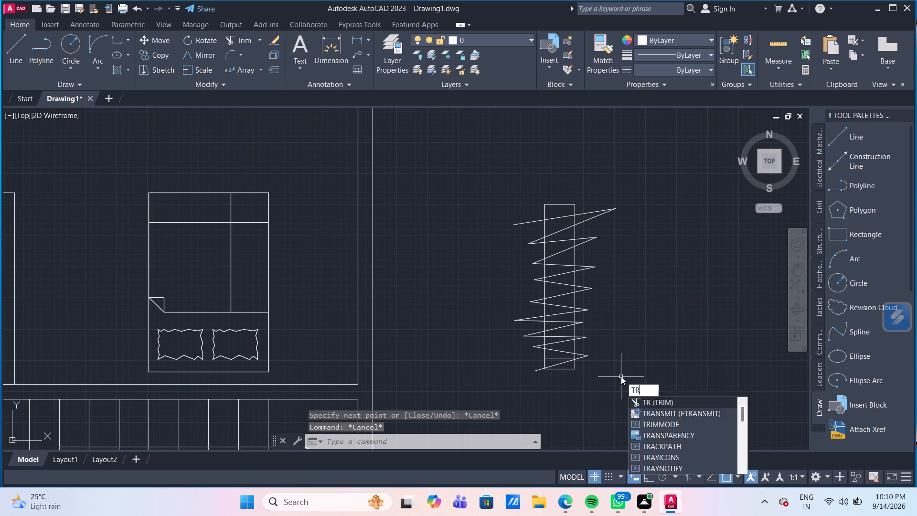
pyautogui.press('Return')
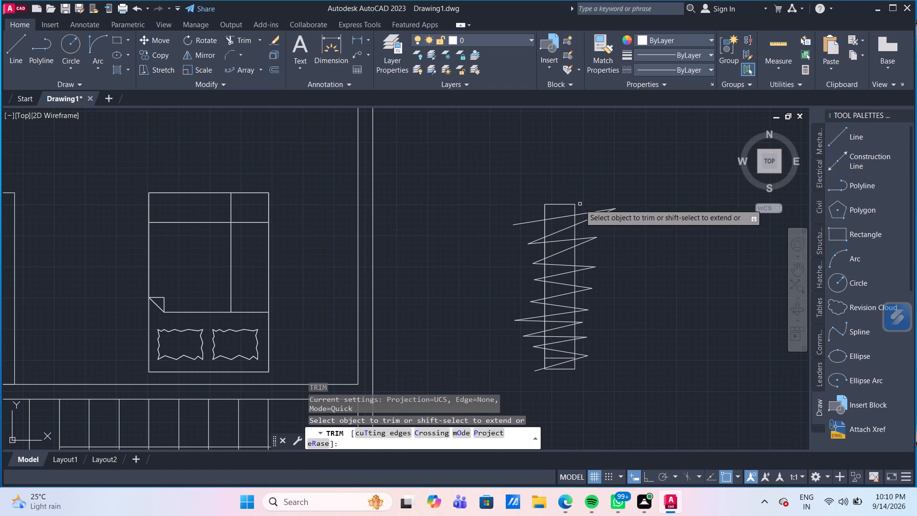
pyautogui.click(580, 204)
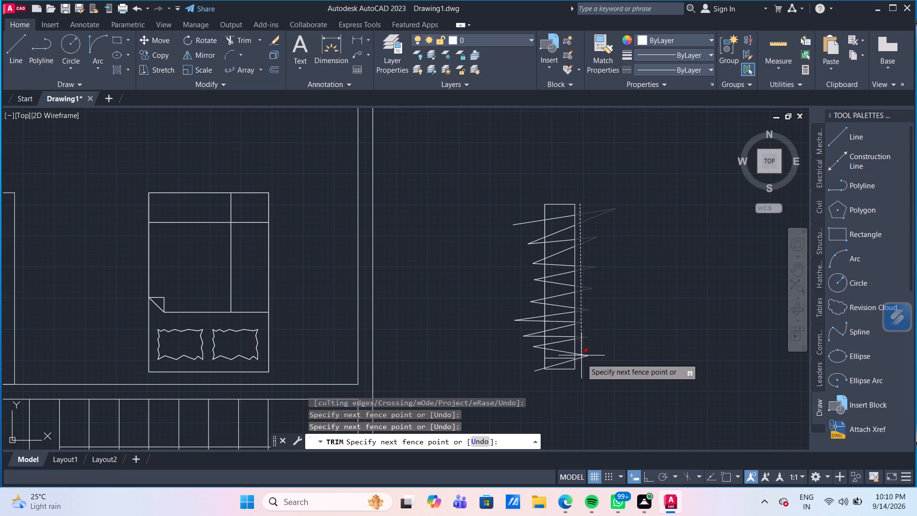
pyautogui.click(578, 378)
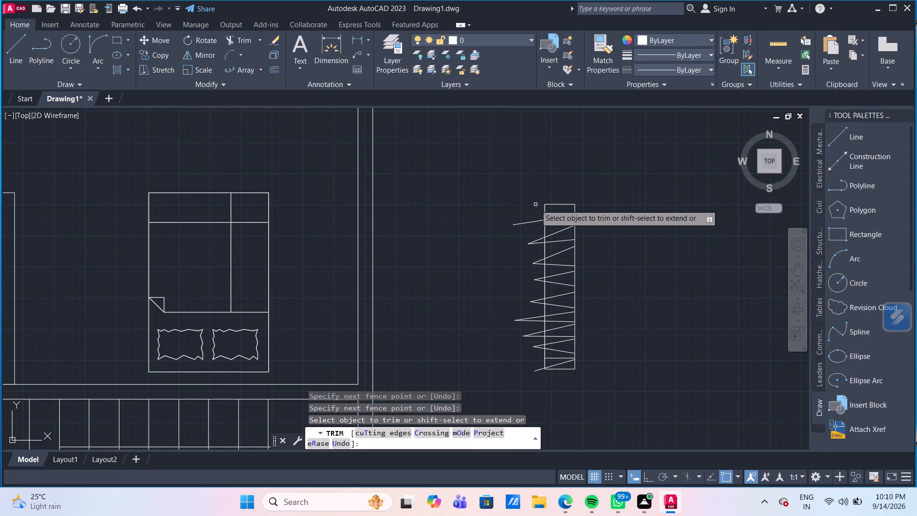
pyautogui.click(535, 204)
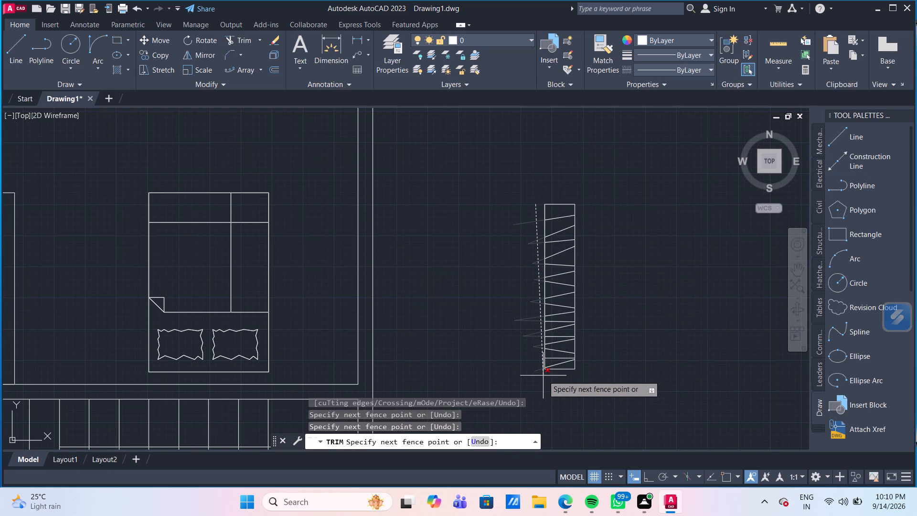
pyautogui.click(543, 382)
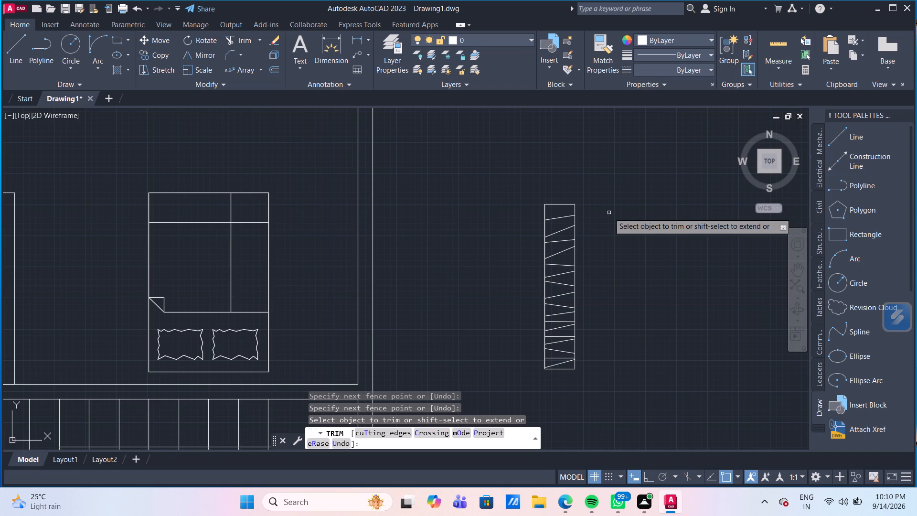
pyautogui.click(576, 211)
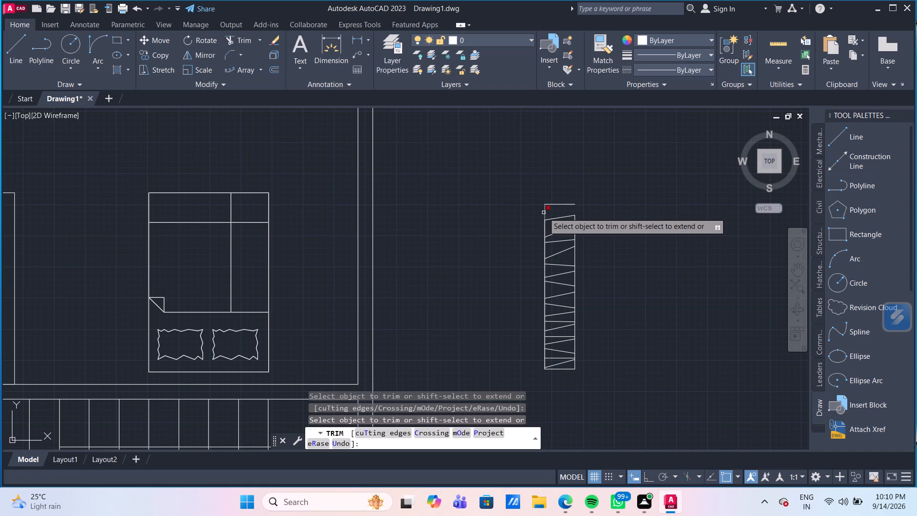
pyautogui.press('Escape')
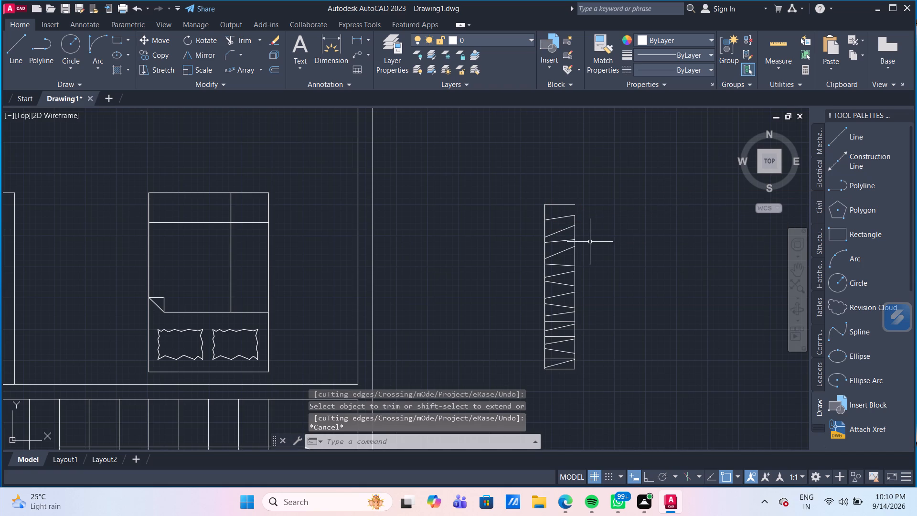
# Delete the narrow rectangle and the vertical line along its side, keeping only the slanted zigzag strokes.
pyautogui.click(575, 244)
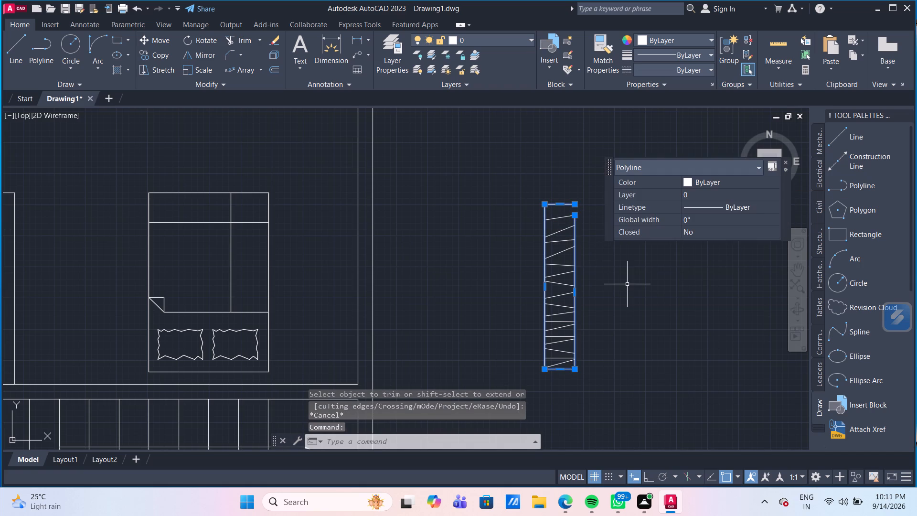
pyautogui.press('Delete')
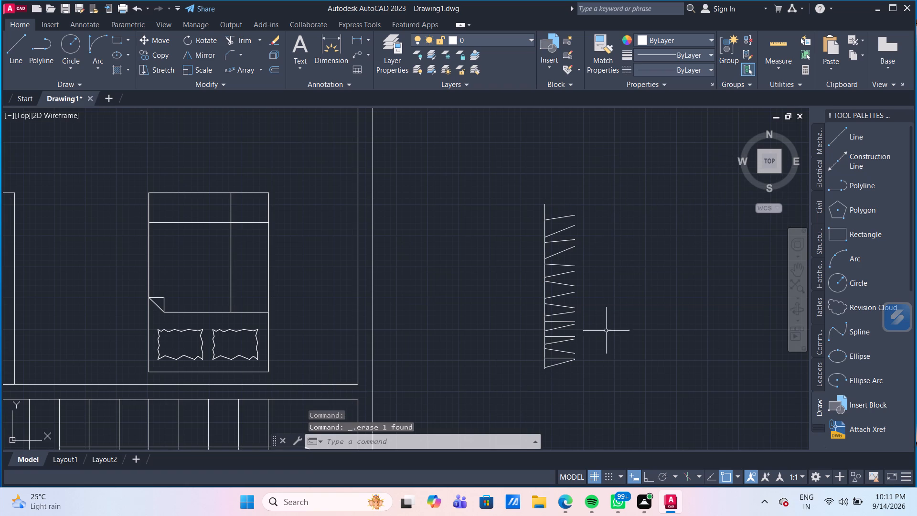
pyautogui.click(545, 212)
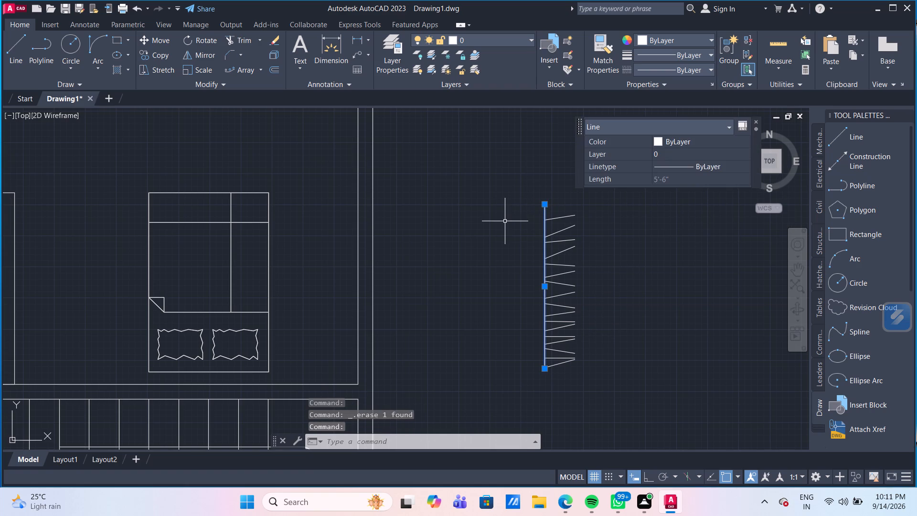
pyautogui.press('Delete')
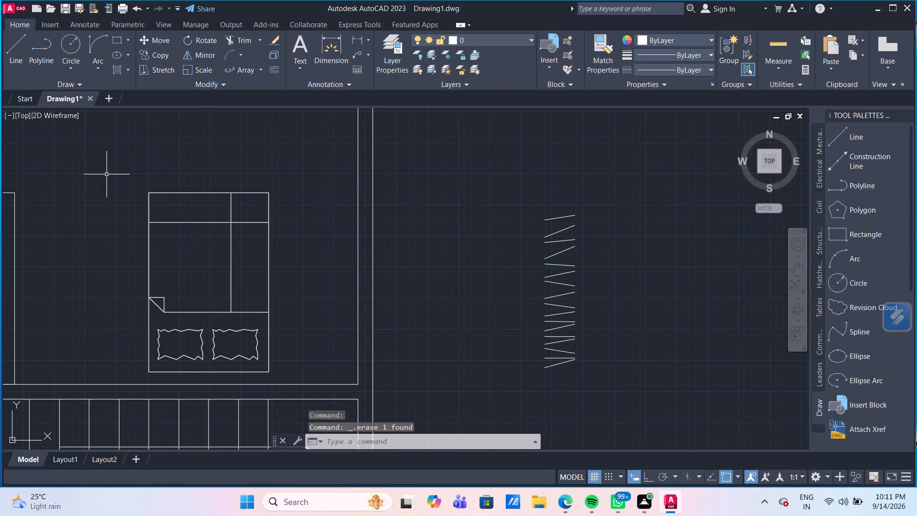
# Draw a vertical line through the middle of the slanted strokes, from the topmost stroke to the lowest.
pyautogui.click(13, 48)
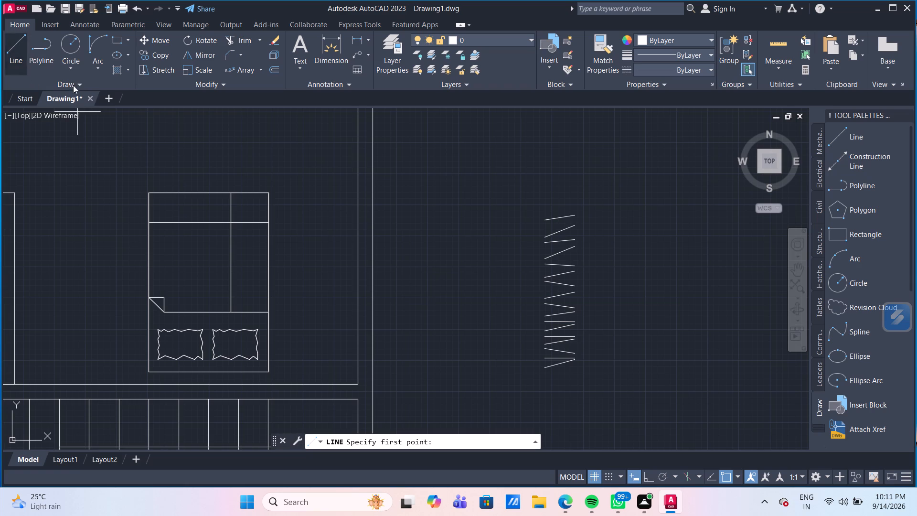
pyautogui.click(561, 217)
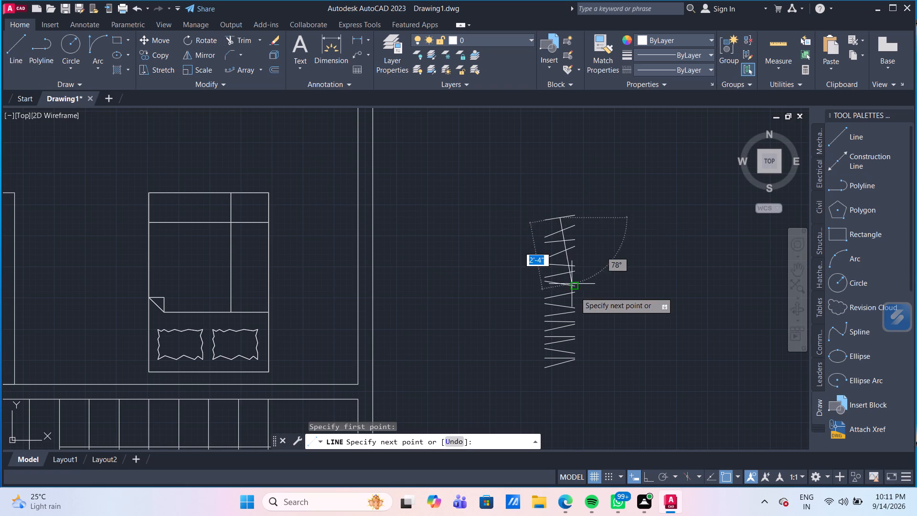
pyautogui.click(557, 363)
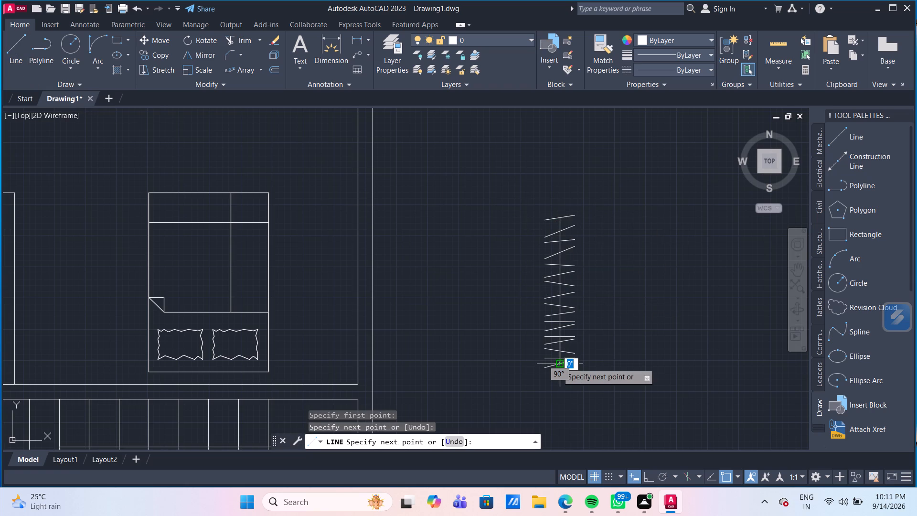
pyautogui.press('Escape')
# Group the slanted strokes and their central vertical line into one object.
pyautogui.click(595, 381)
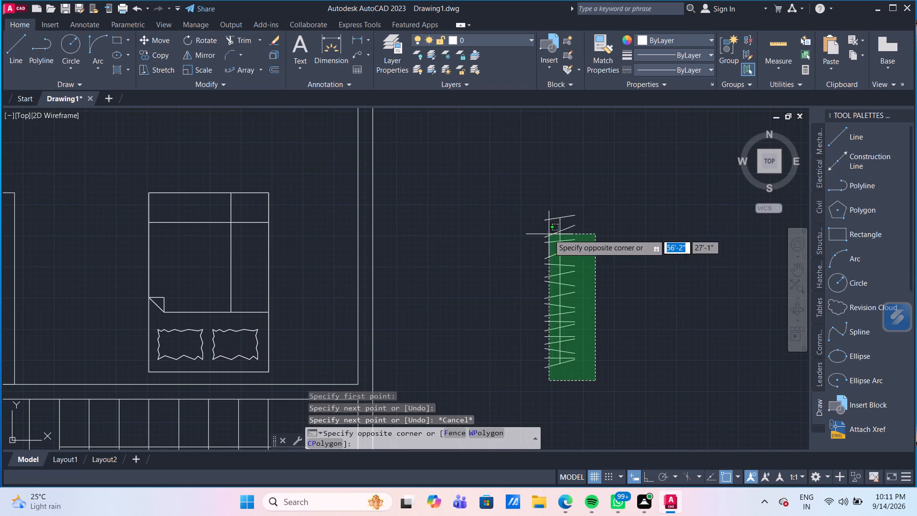
pyautogui.click(533, 194)
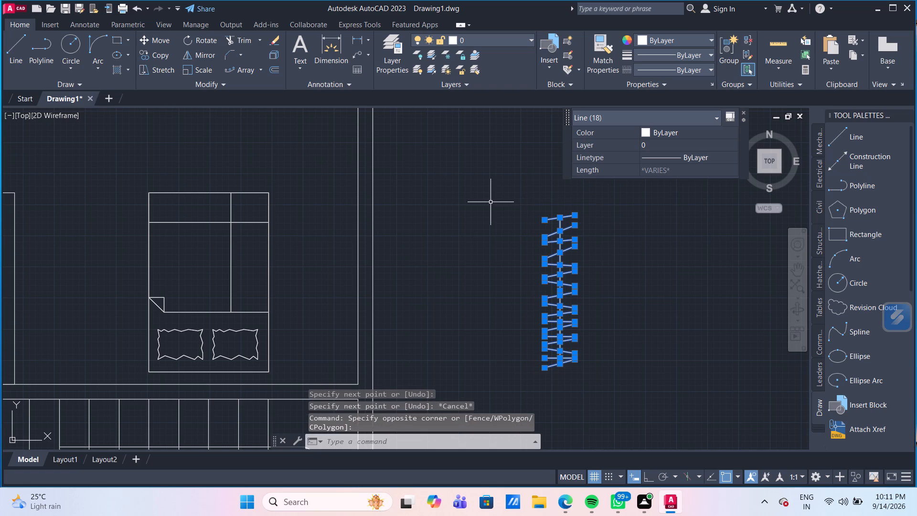
pyautogui.press('g')
pyautogui.press('Return')
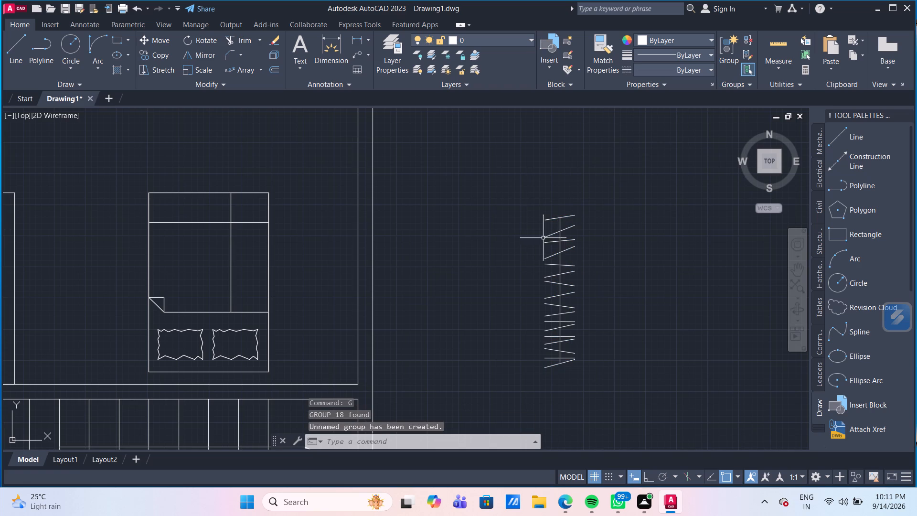
# Mirror the stroke group about a 315° diagonal from its topmost stroke's outer end to make a horizontal copy, keeping the original.
pyautogui.click(567, 256)
pyautogui.click(547, 247)
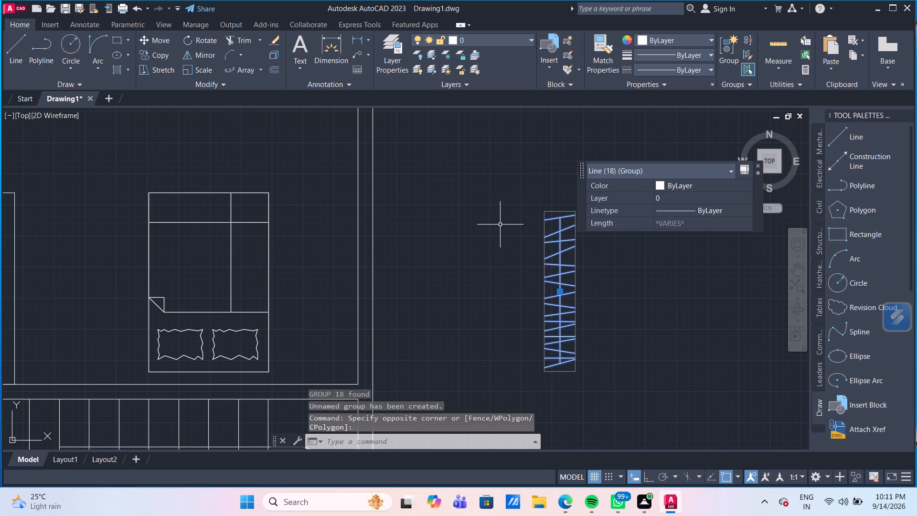
pyautogui.write('MI')
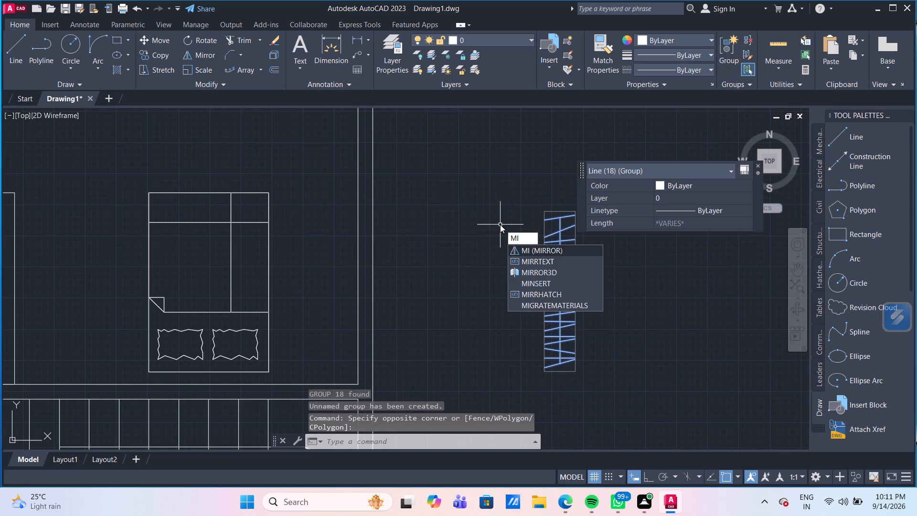
pyautogui.press('Return')
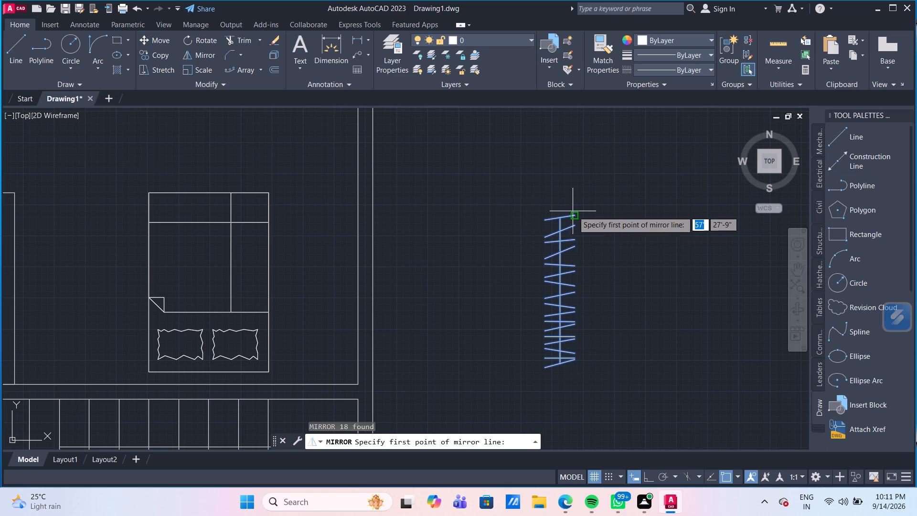
pyautogui.click(569, 216)
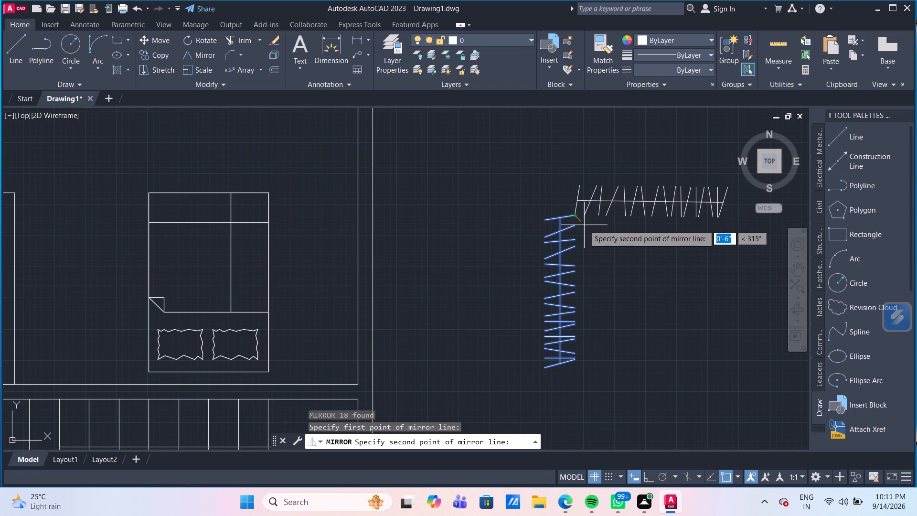
pyautogui.click(584, 225)
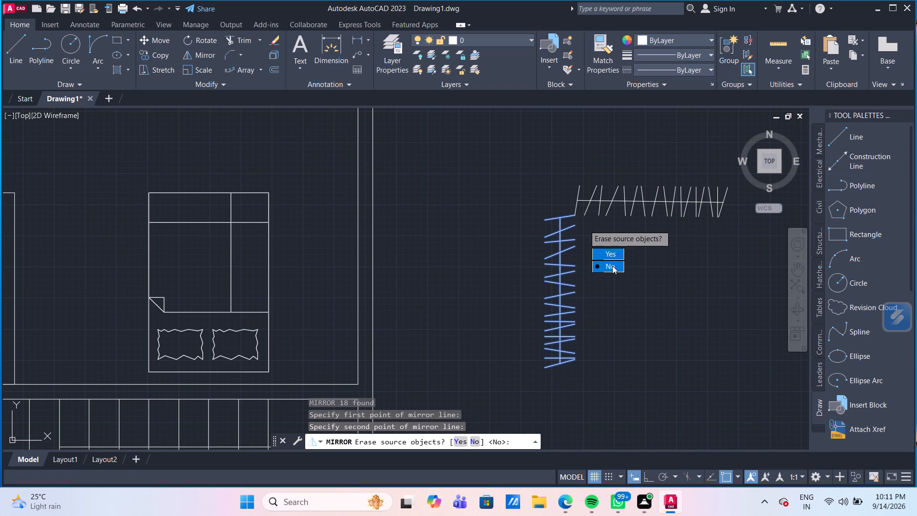
pyautogui.moveTo(612, 266); pyautogui.dragTo(584, 225)
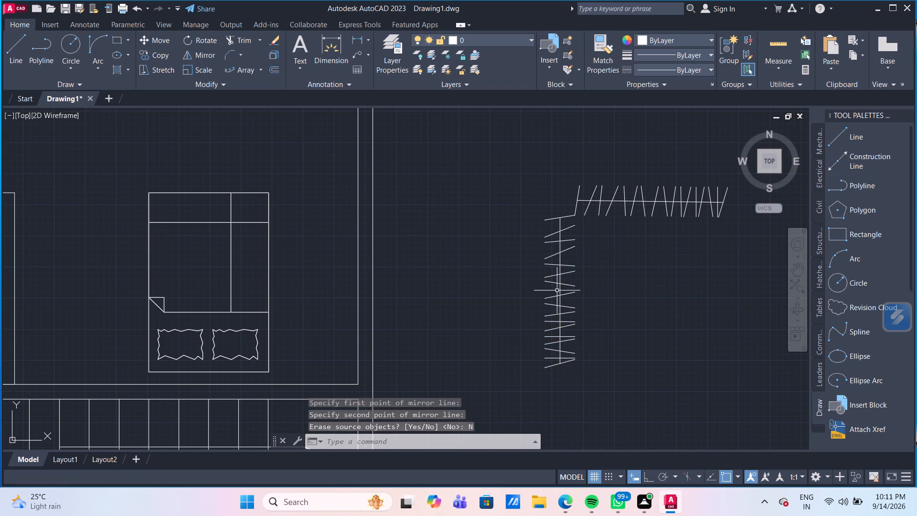
# Move the vertical stroke group by its middle about 19'-0" into the tall built-in unit beside the lower bedroom's bed.
pyautogui.click(559, 291)
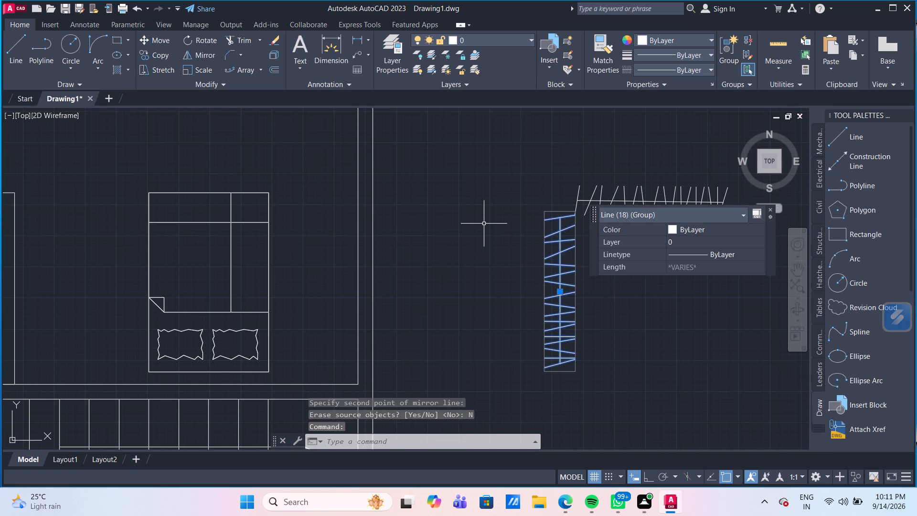
pyautogui.press('c')
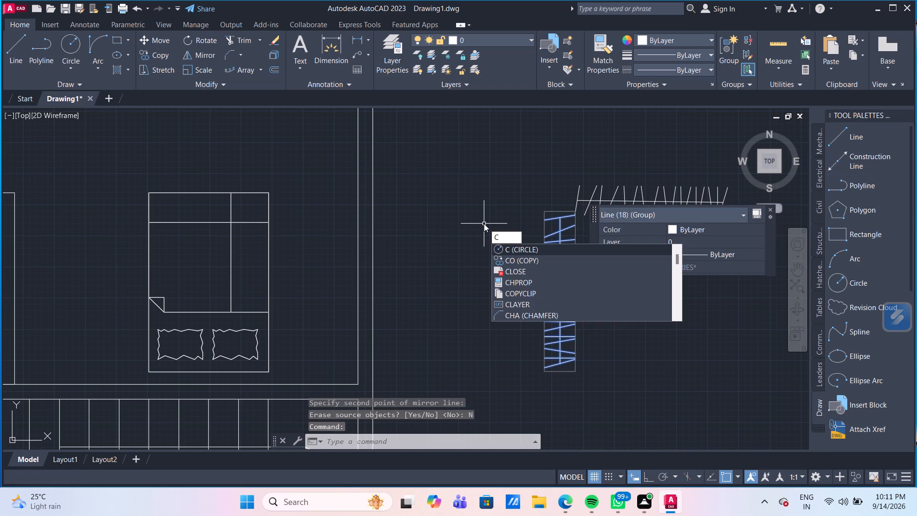
pyautogui.press('BackSpace')
pyautogui.press('m')
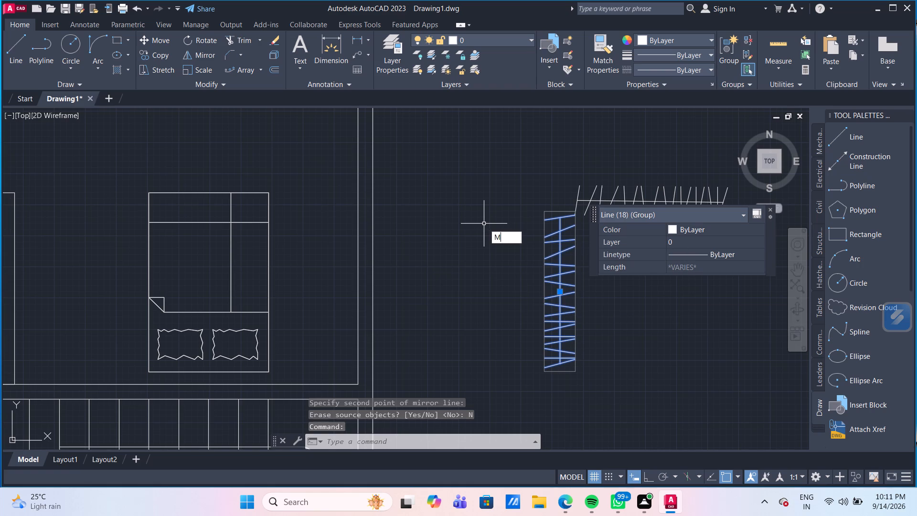
pyautogui.press('Return')
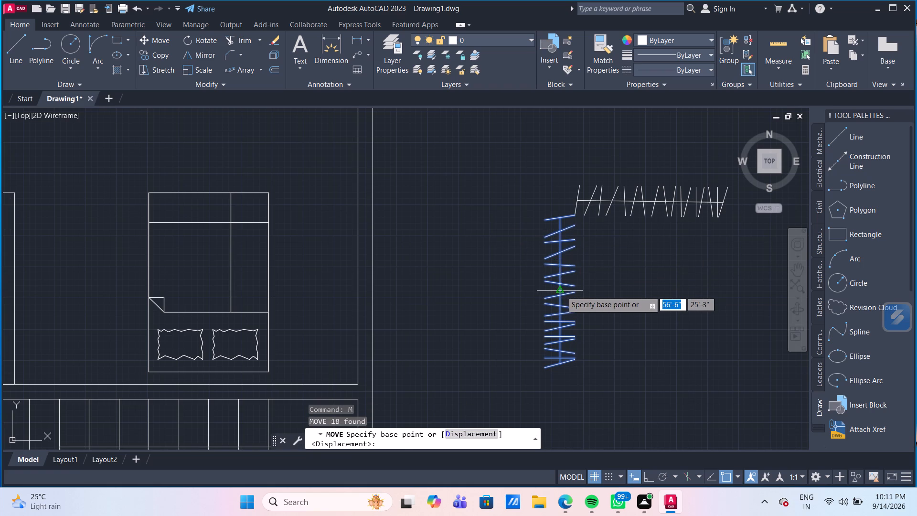
pyautogui.click(561, 291)
pyautogui.moveTo(296, 276); pyautogui.dragTo(402, 214, button='middle')
pyautogui.moveTo(97, 222); pyautogui.dragTo(100, 222, button='middle')
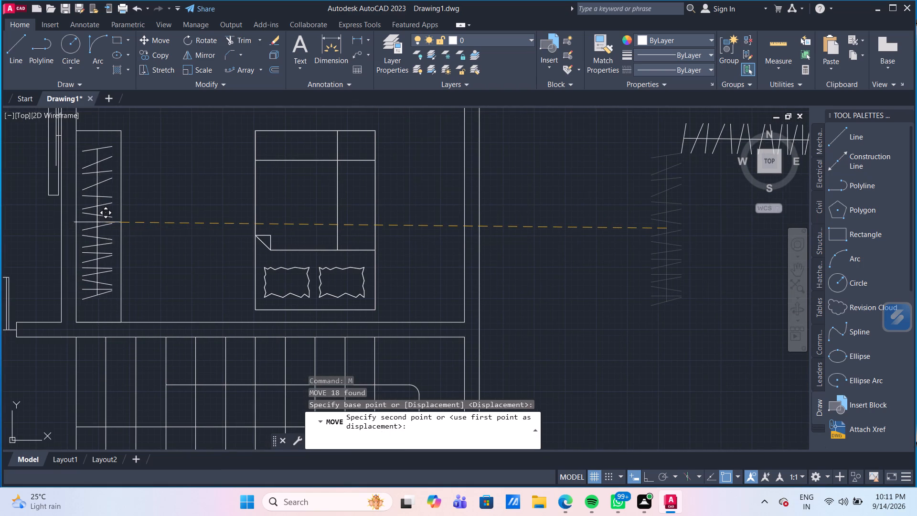
pyautogui.moveTo(100, 222); pyautogui.dragTo(122, 230, button='middle')
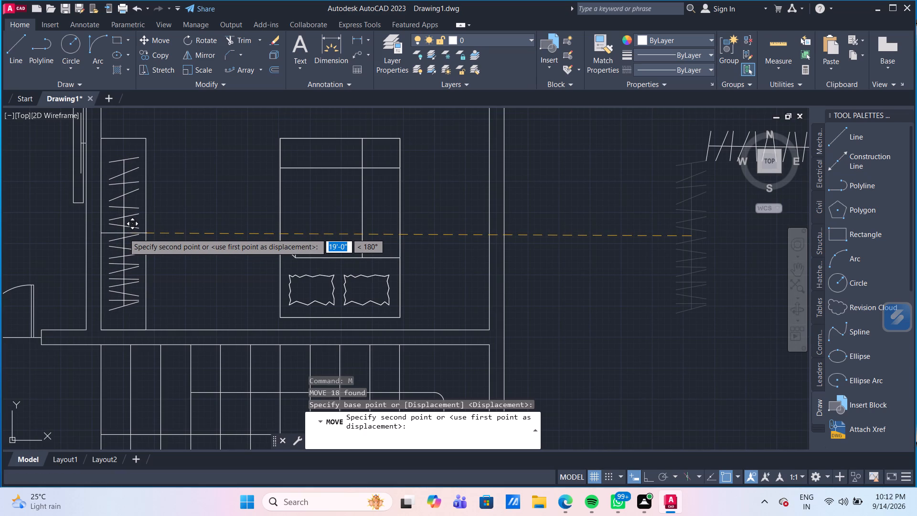
pyautogui.click(124, 233)
# Move the horizontal stroke group by its middle about 37'-10" at 160° into the wardrobe along the upper bedroom's lower wall.
pyautogui.scroll(-1, 140, 233)
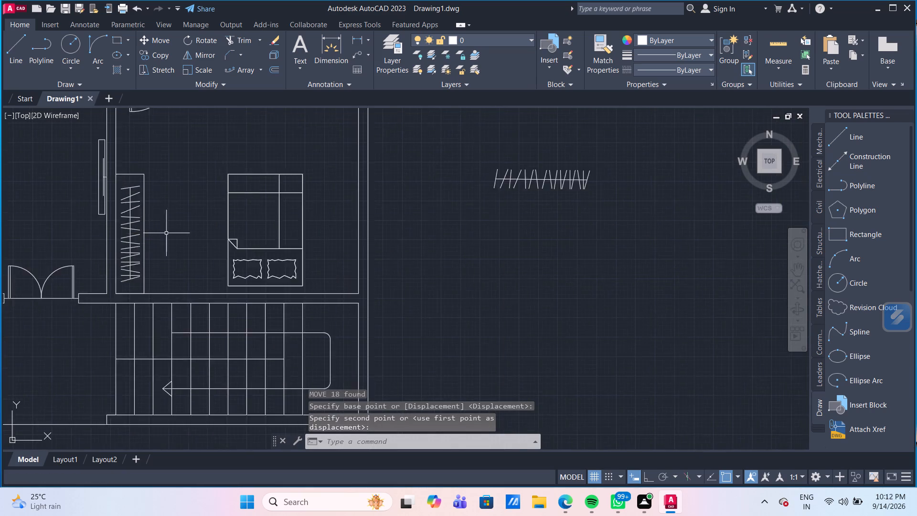
pyautogui.scroll(-1, 184, 233)
pyautogui.click(429, 199)
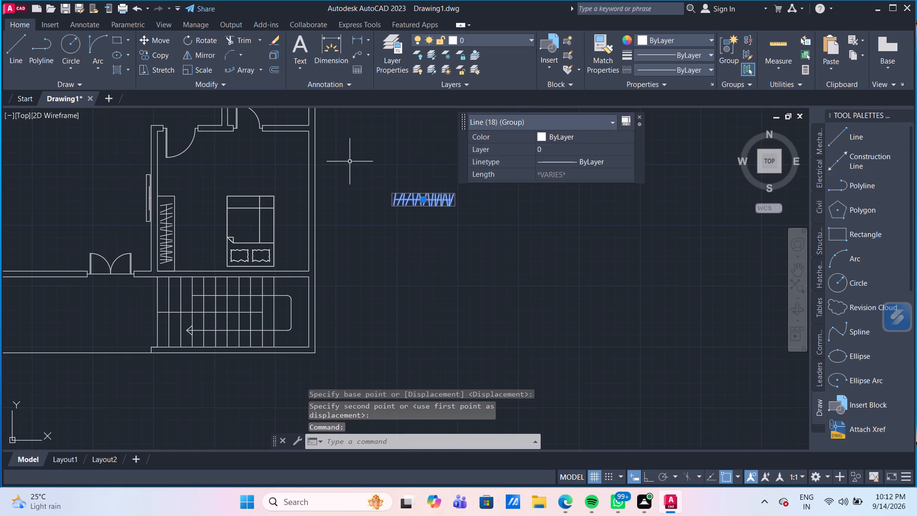
pyautogui.press('m')
pyautogui.press('Return')
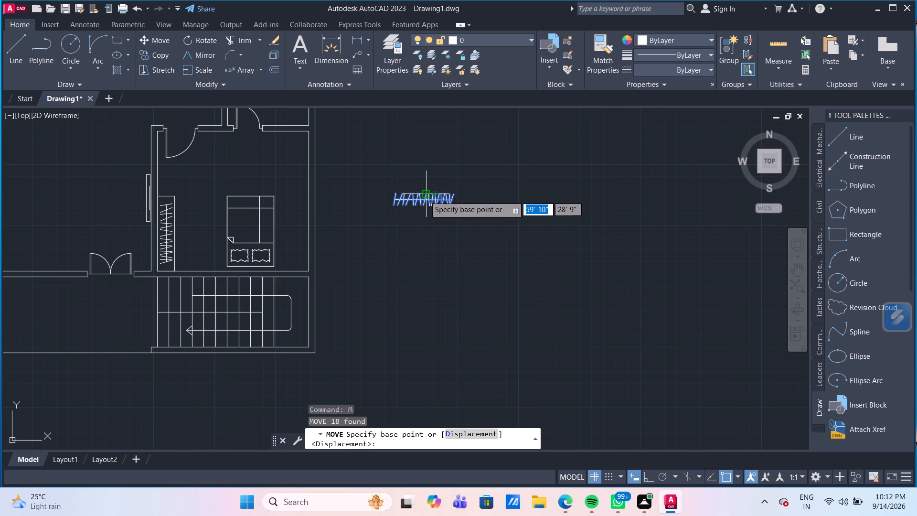
pyautogui.click(424, 200)
pyautogui.scroll(-1, 253, 192)
pyautogui.moveTo(228, 189); pyautogui.dragTo(366, 244, button='middle')
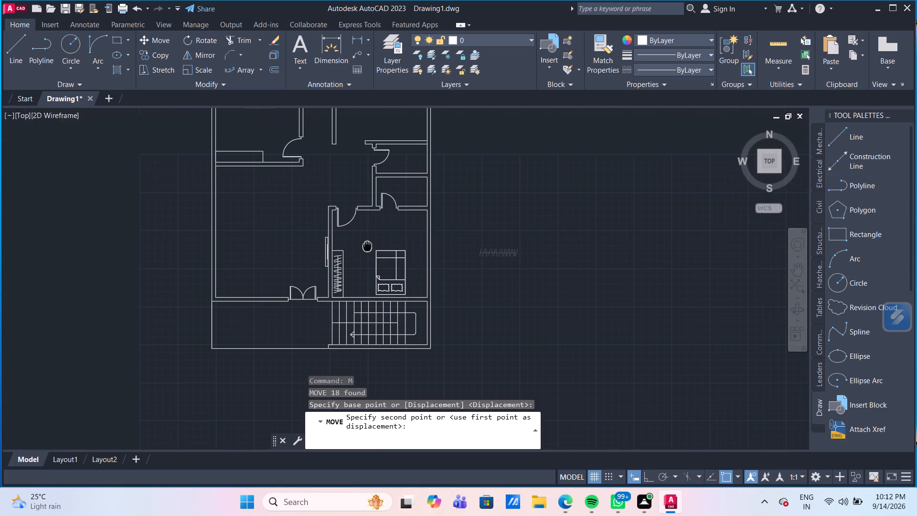
pyautogui.scroll(1, 281, 190)
pyautogui.moveTo(276, 188); pyautogui.dragTo(350, 271, button='middle')
pyautogui.scroll(3, 280, 205)
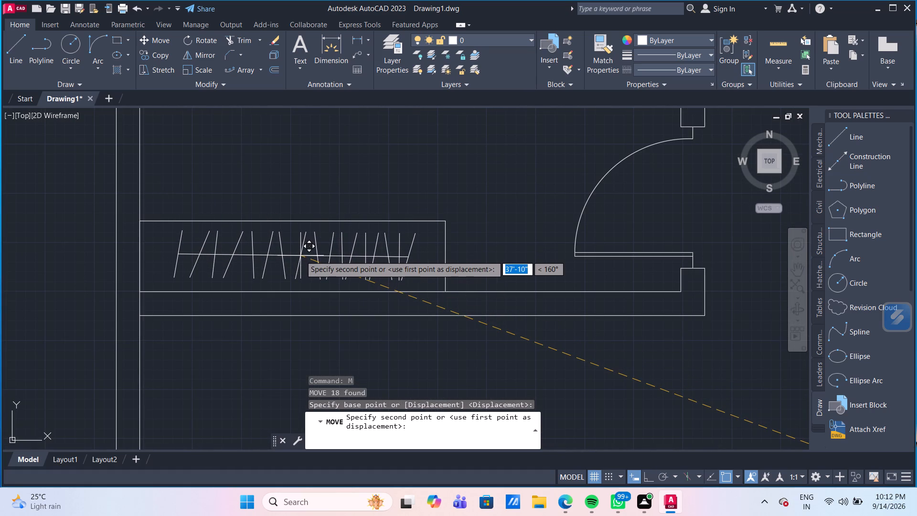
pyautogui.click(300, 256)
# Ungroup the vertical hanging-clothes strokes in the lower bedroom's wardrobe.
pyautogui.scroll(-2, 437, 264)
pyautogui.scroll(-1, 578, 317)
pyautogui.moveTo(557, 301); pyautogui.dragTo(556, 301, button='middle')
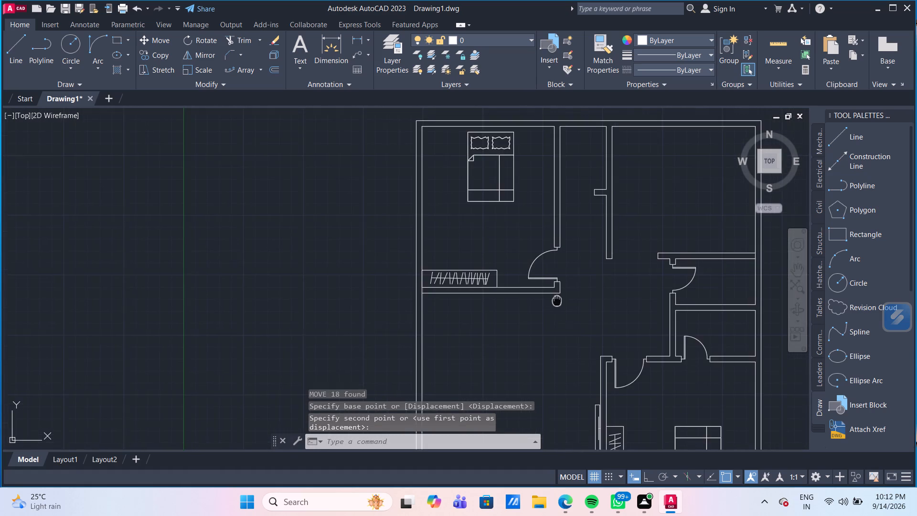
pyautogui.moveTo(556, 301); pyautogui.dragTo(398, 144, button='middle')
pyautogui.scroll(-1, 401, 189)
pyautogui.moveTo(373, 213); pyautogui.dragTo(383, 230, button='middle')
pyautogui.scroll(-1, 382, 221)
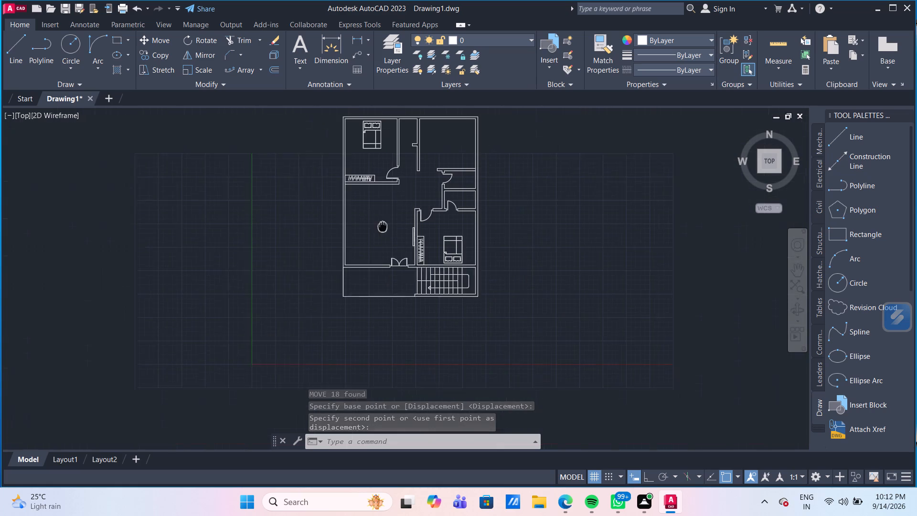
pyautogui.moveTo(383, 230); pyautogui.dragTo(383, 244, button='middle')
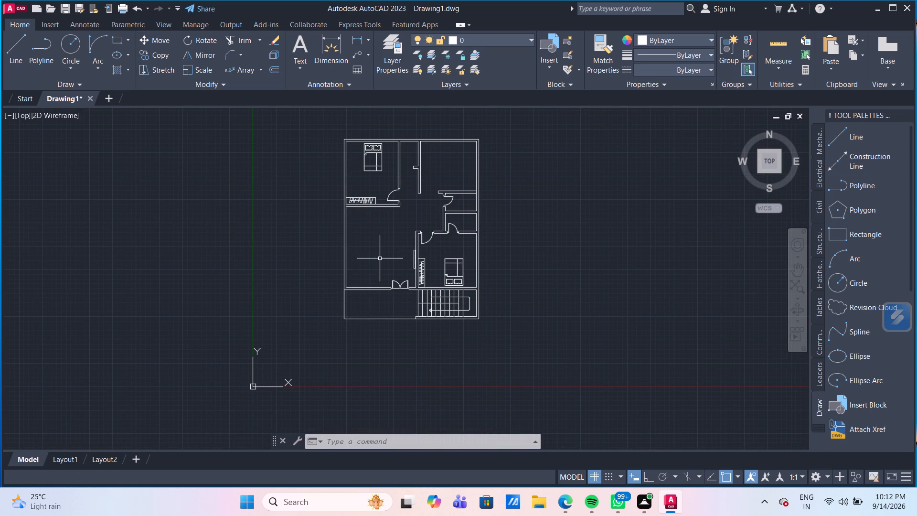
pyautogui.scroll(1, 408, 284)
pyautogui.scroll(2, 458, 249)
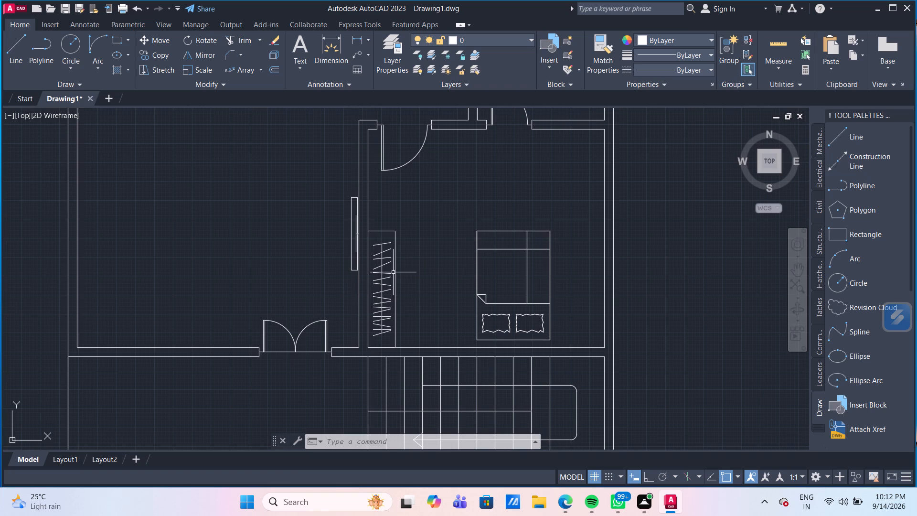
pyautogui.click(390, 272)
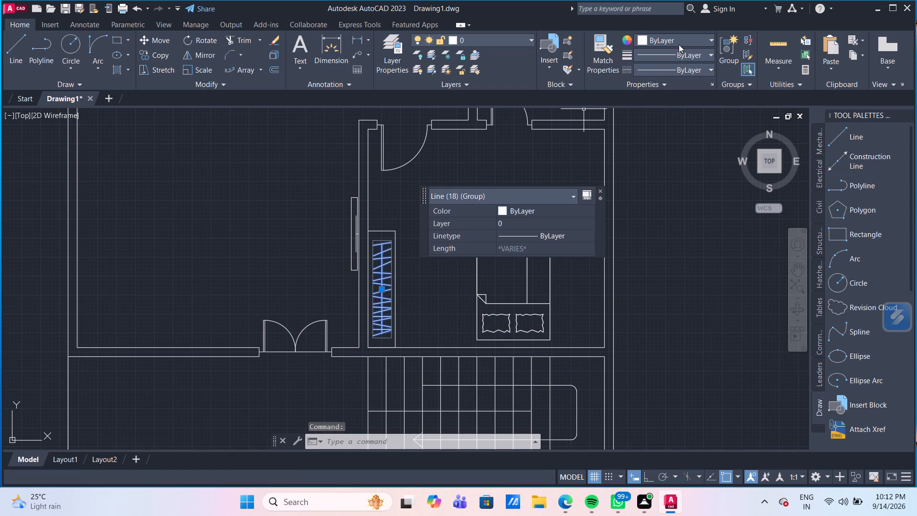
pyautogui.click(746, 42)
# Erase six of the slanted strokes in the lower bedroom's wardrobe to thin out the pattern, keeping the central line.
pyautogui.scroll(1, 357, 309)
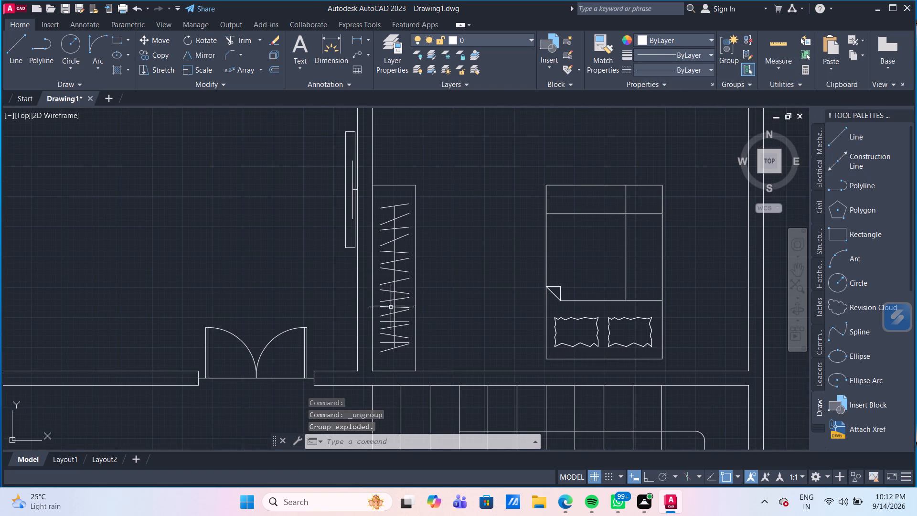
pyautogui.click(391, 307)
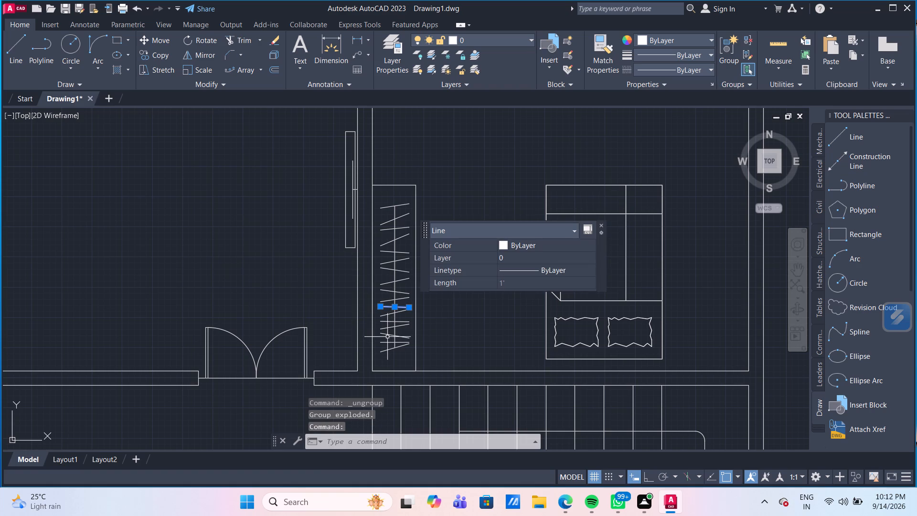
pyautogui.click(385, 344)
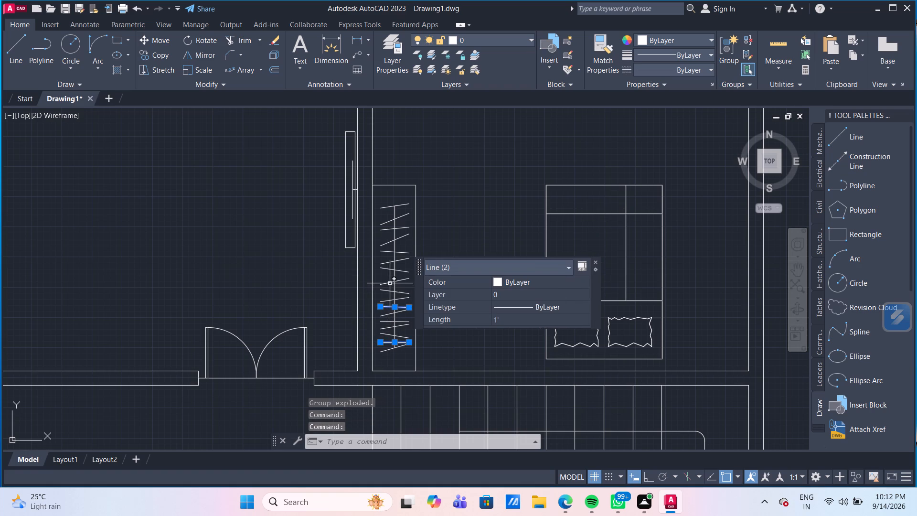
pyautogui.click(390, 229)
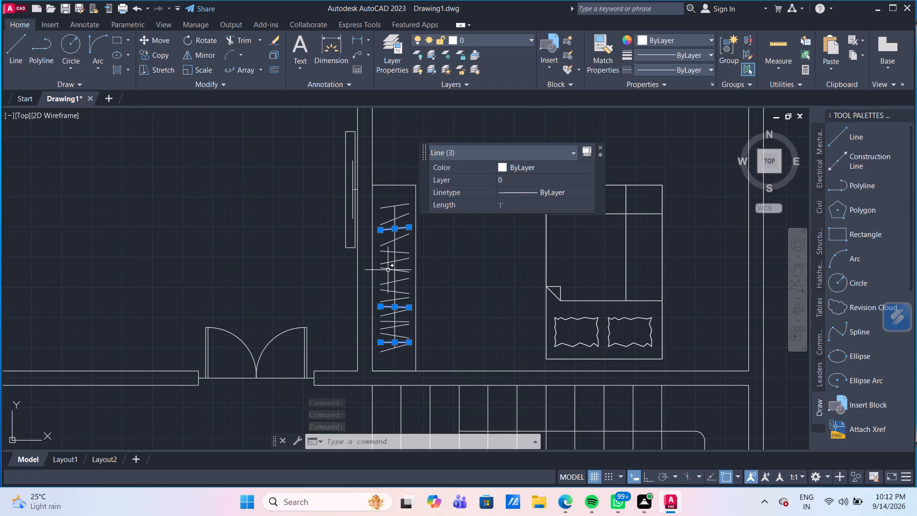
pyautogui.click(388, 270)
pyautogui.press('Delete')
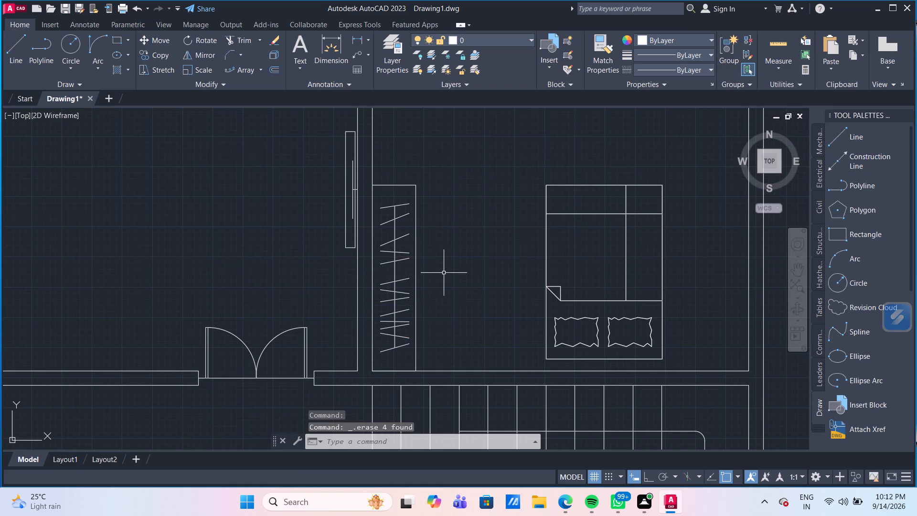
pyautogui.click(386, 322)
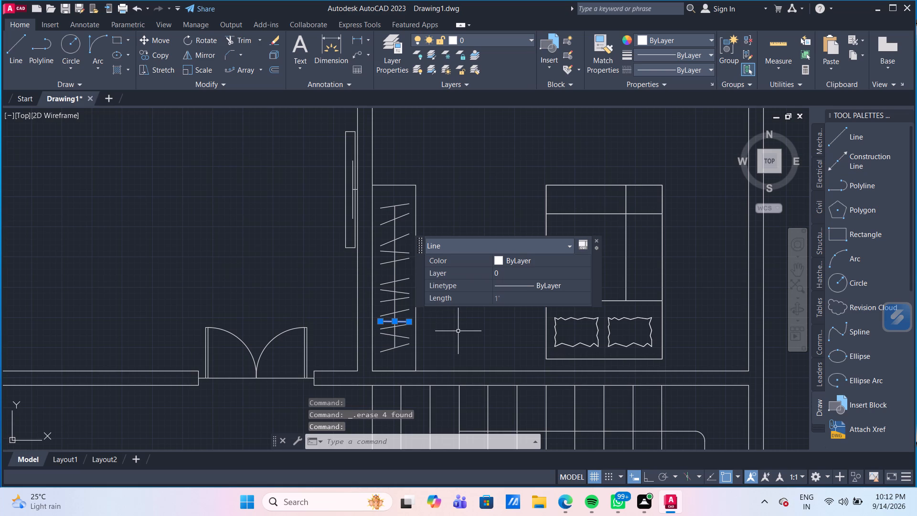
pyautogui.press('Delete')
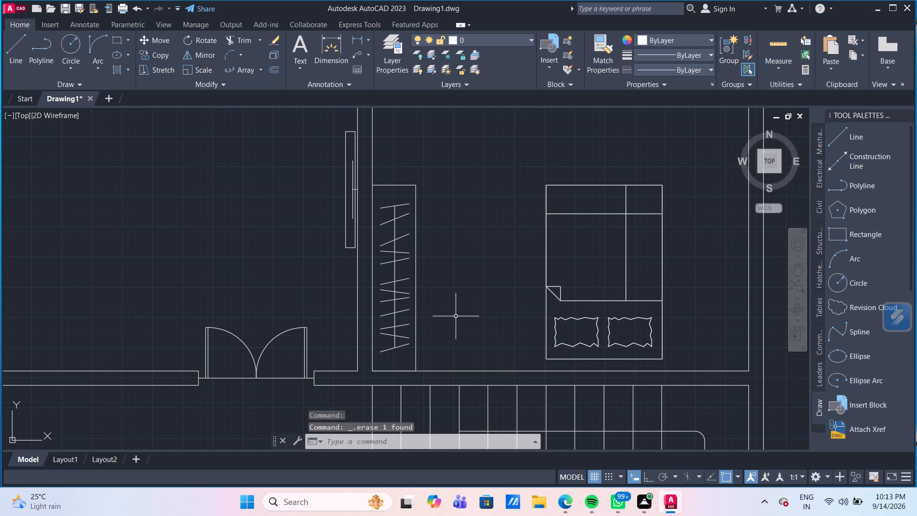
pyautogui.click(398, 293)
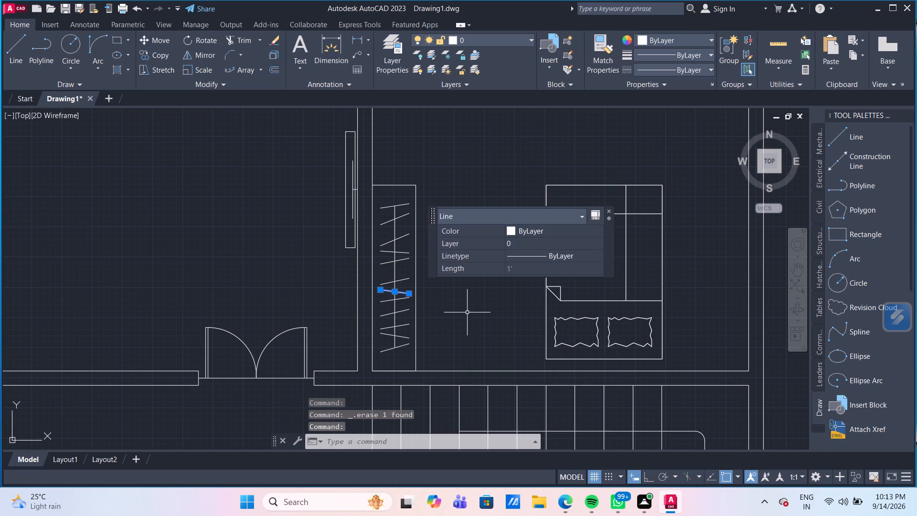
pyautogui.press('Delete')
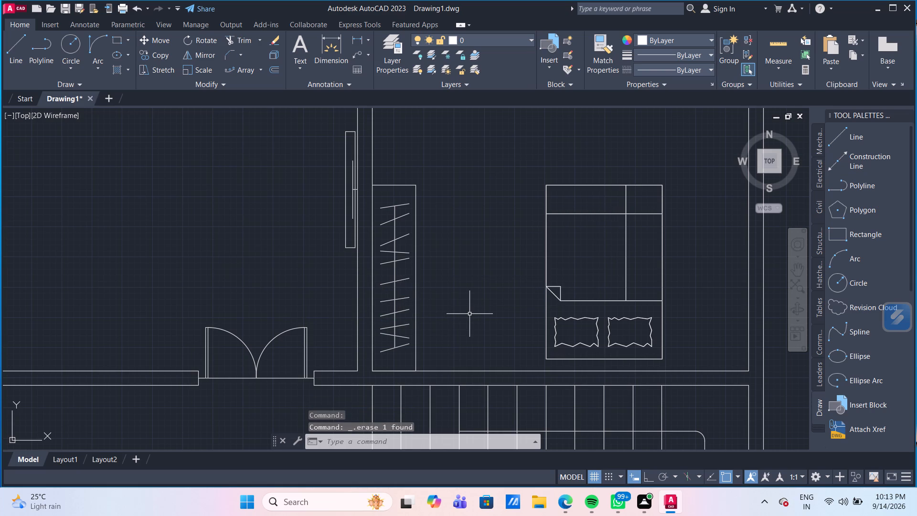
# Ungroup the horizontal hanging-clothes strokes in the upper bedroom's wardrobe.
pyautogui.scroll(-1, 468, 310)
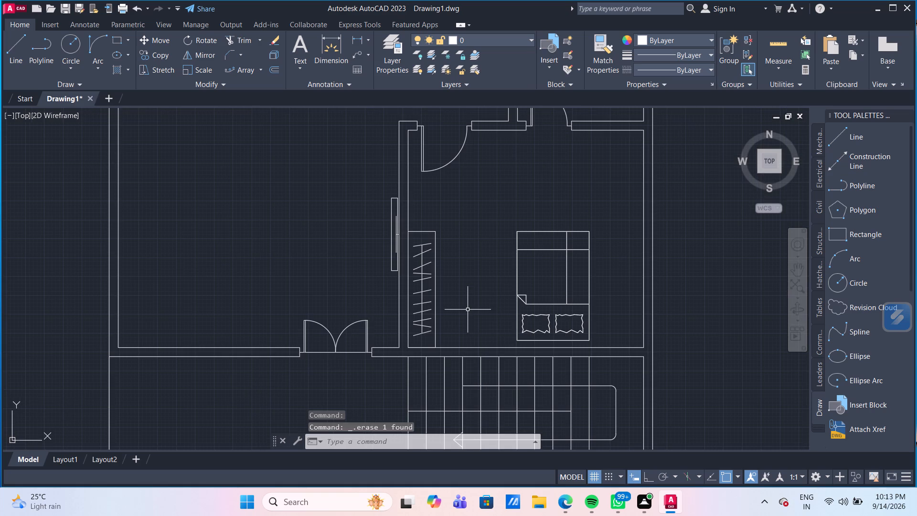
pyautogui.moveTo(297, 231); pyautogui.dragTo(435, 344, button='middle')
pyautogui.moveTo(361, 208); pyautogui.dragTo(372, 333, button='middle')
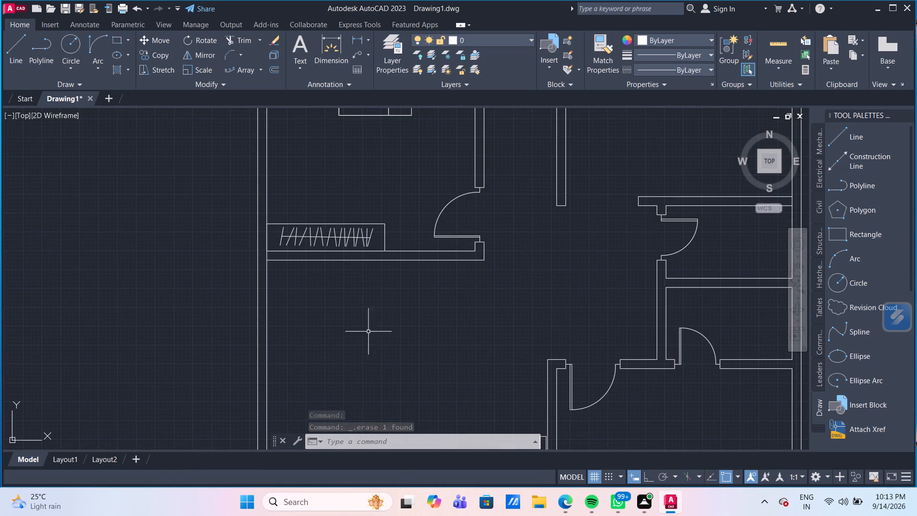
pyautogui.scroll(2, 349, 247)
pyautogui.click(340, 233)
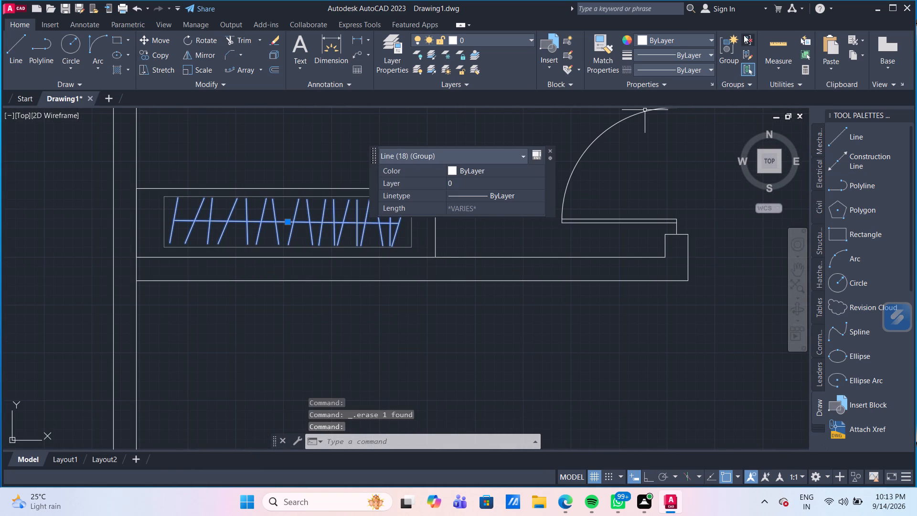
pyautogui.click(749, 34)
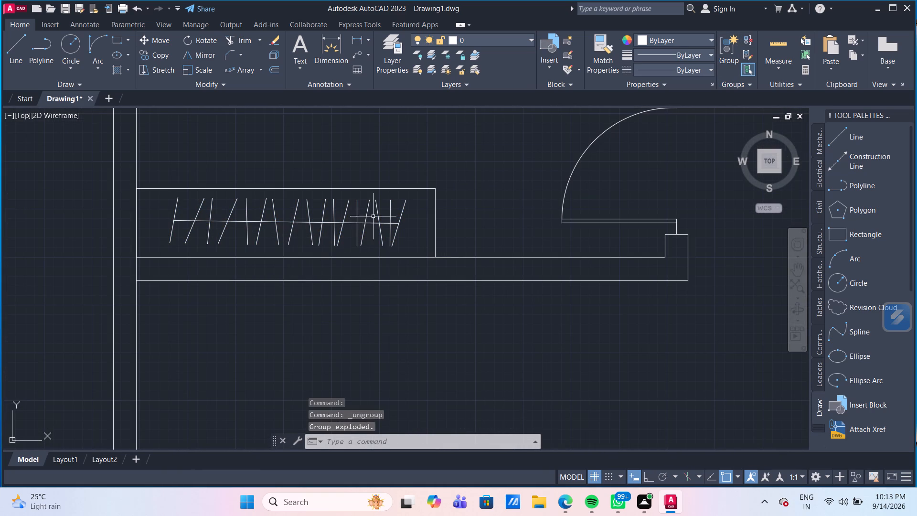
# Erase seven of the slanted strokes in the upper bedroom's wardrobe to thin out the pattern, keeping the central line.
pyautogui.click(391, 213)
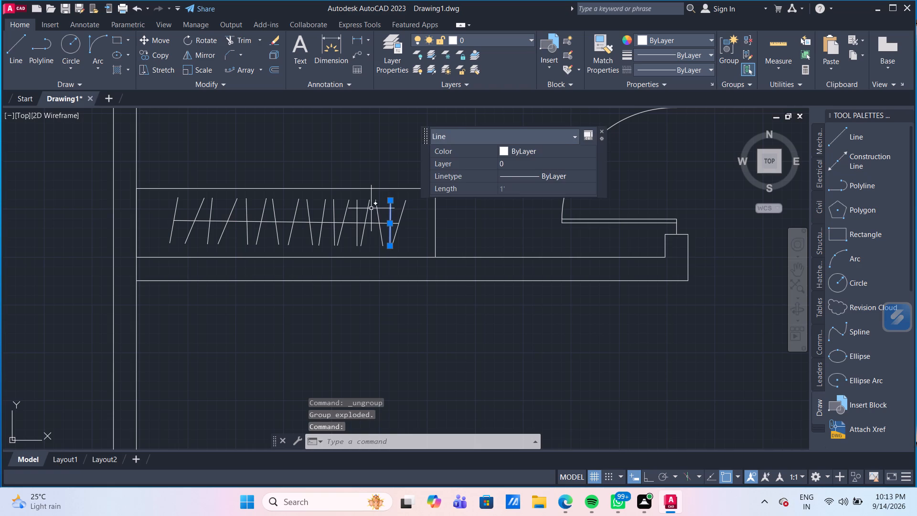
pyautogui.click(366, 208)
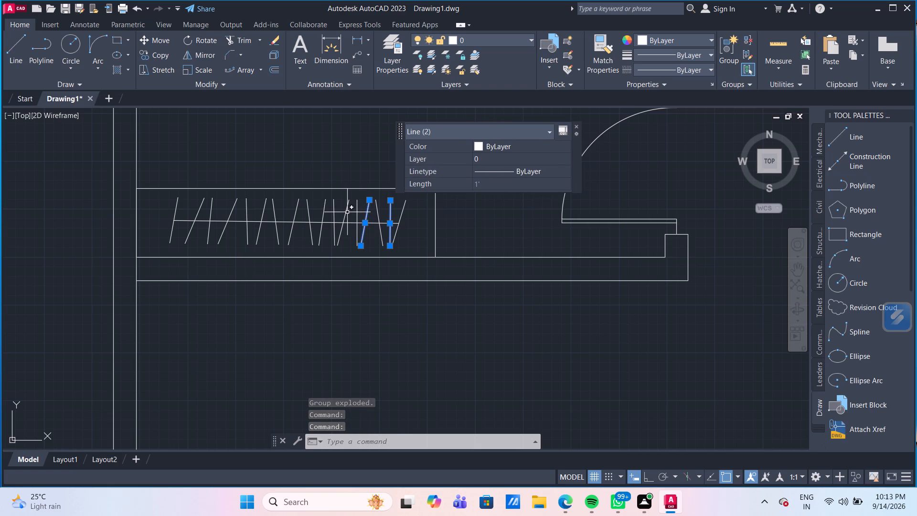
pyautogui.click(346, 212)
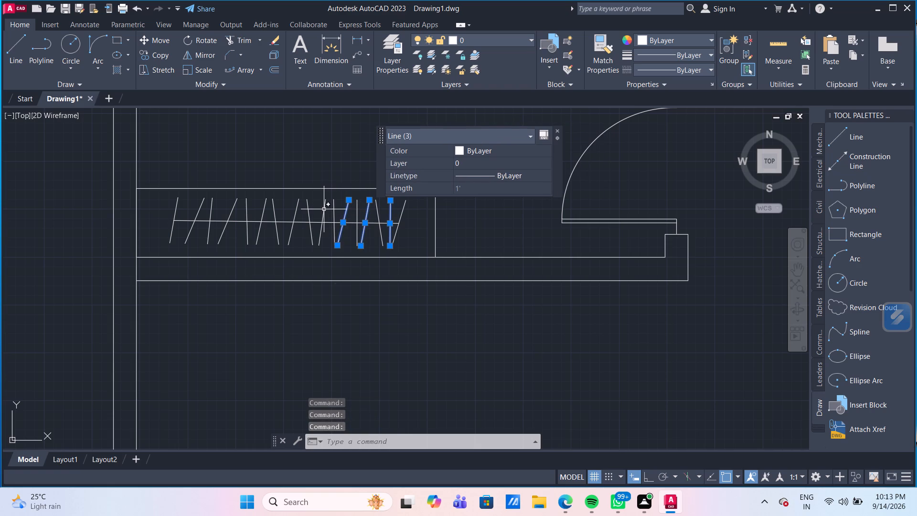
pyautogui.click(324, 209)
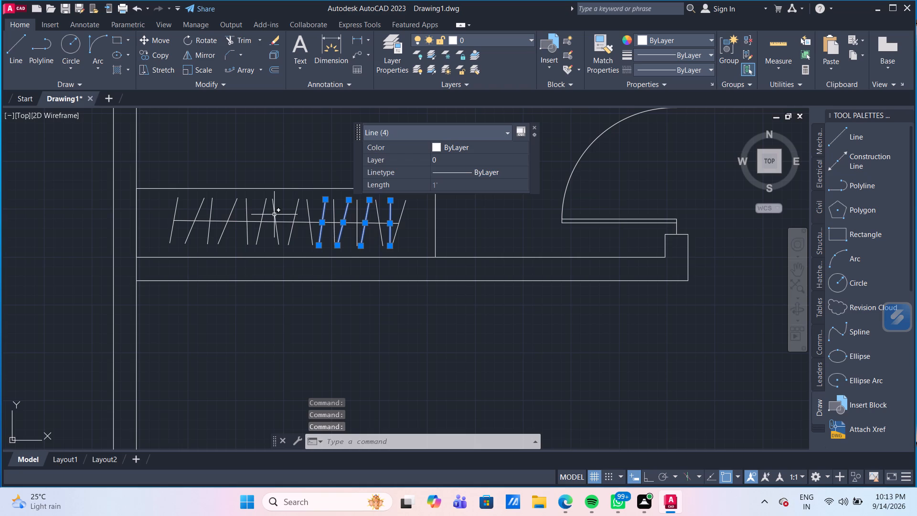
pyautogui.click(274, 215)
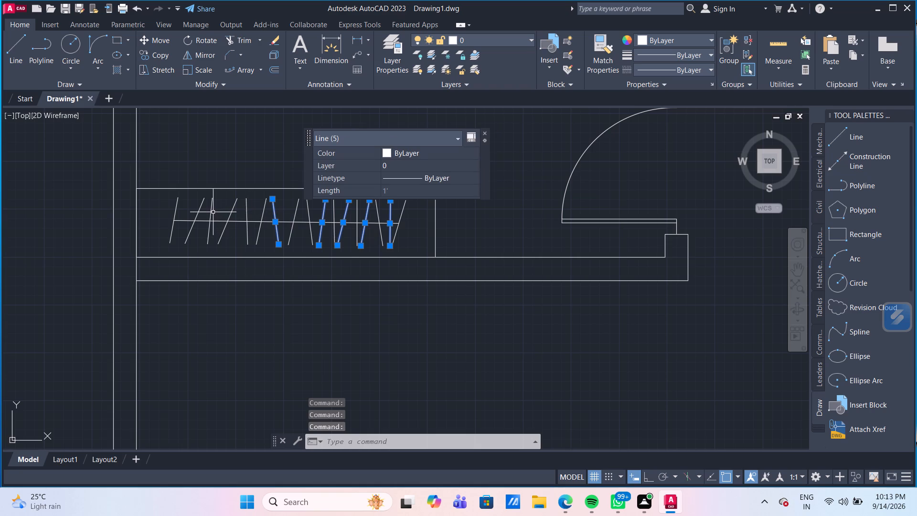
pyautogui.click(211, 212)
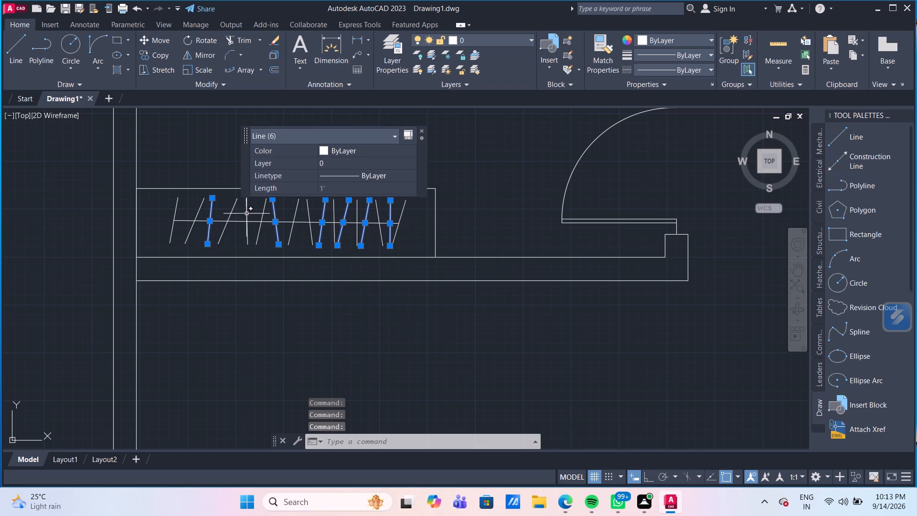
pyautogui.click(246, 214)
pyautogui.press('Delete')
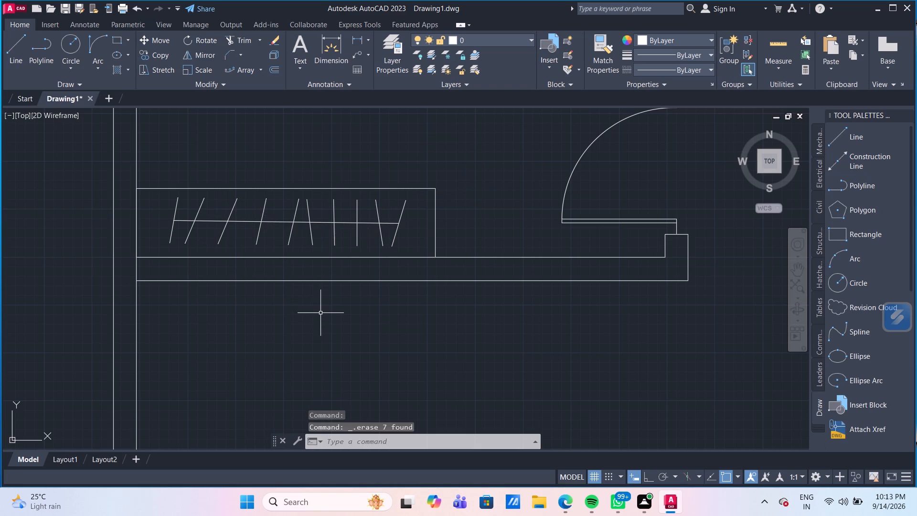
# Look over the floor plan, checking both wardrobes and the still unfurnished room beyond the upper bedroom.
pyautogui.scroll(-2, 322, 311)
pyautogui.scroll(-2, 388, 341)
pyautogui.moveTo(384, 341); pyautogui.dragTo(377, 332, button='middle')
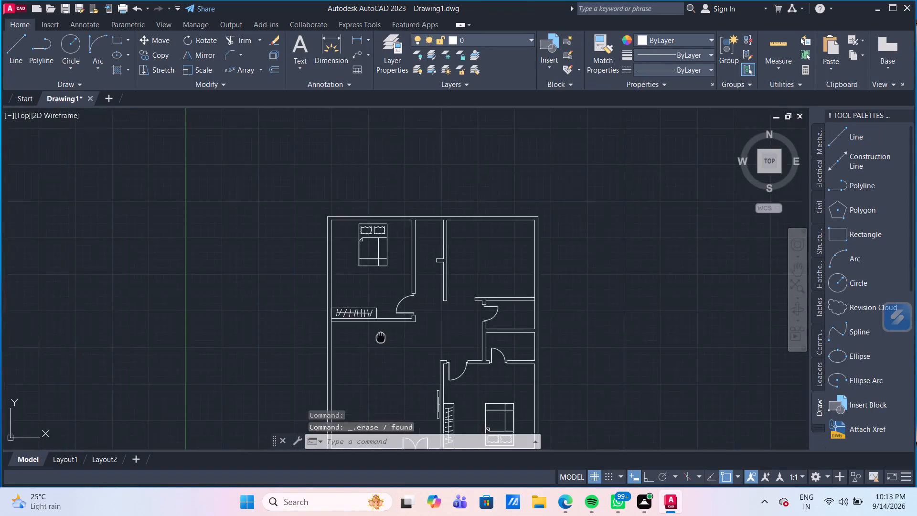
pyautogui.moveTo(377, 332); pyautogui.dragTo(343, 250, button='middle')
pyautogui.scroll(1, 360, 305)
pyautogui.moveTo(360, 303); pyautogui.dragTo(339, 259, button='middle')
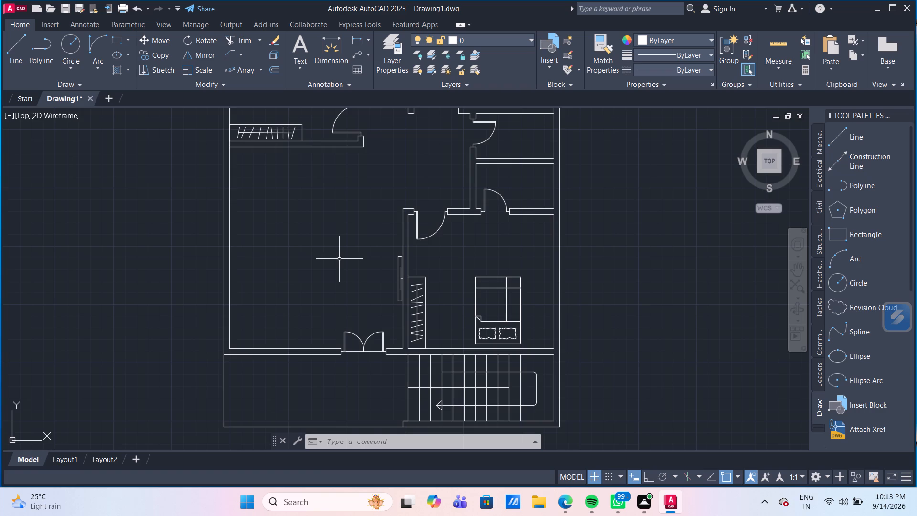
pyautogui.moveTo(402, 153); pyautogui.dragTo(330, 315, button='middle')
pyautogui.scroll(-1, 330, 315)
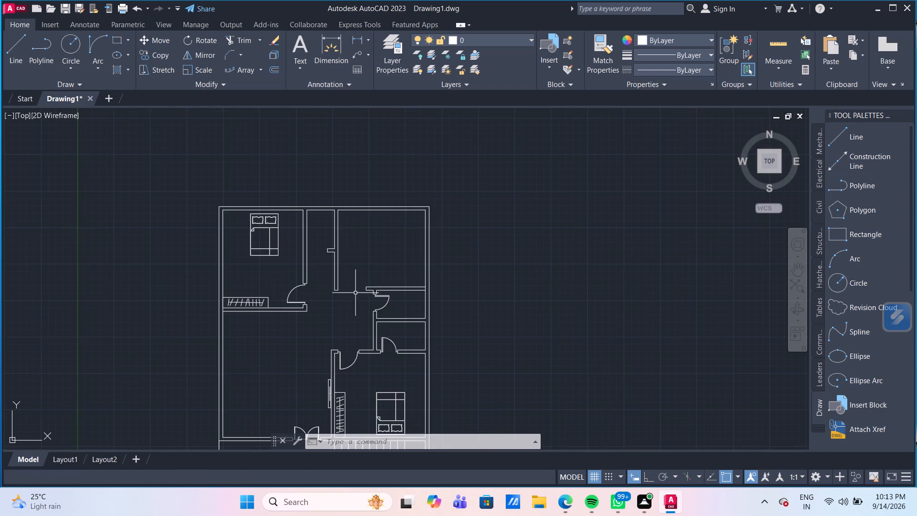
pyautogui.scroll(2, 418, 224)
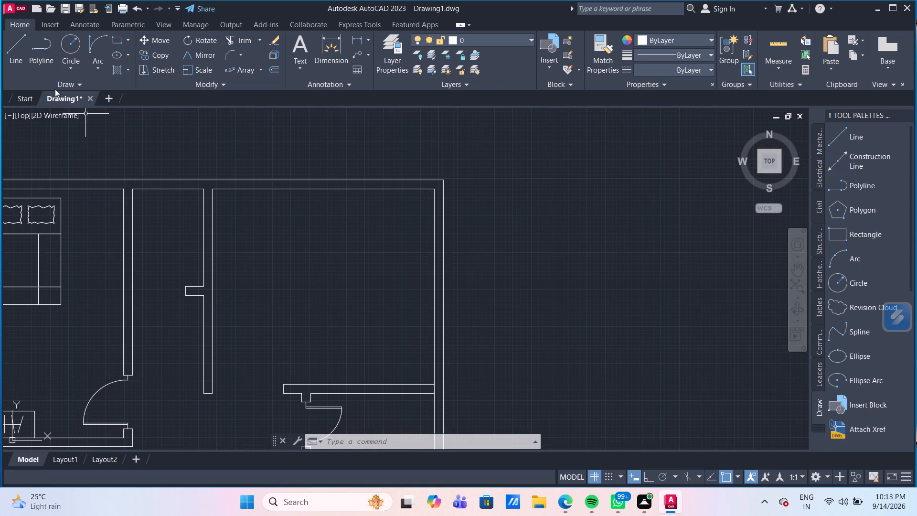
# Draw an L-shaped counter outline in the unfurnished room: 2' down from the upper wall, about 6'-11" across, about 9' down to the lower wall.
pyautogui.click(16, 46)
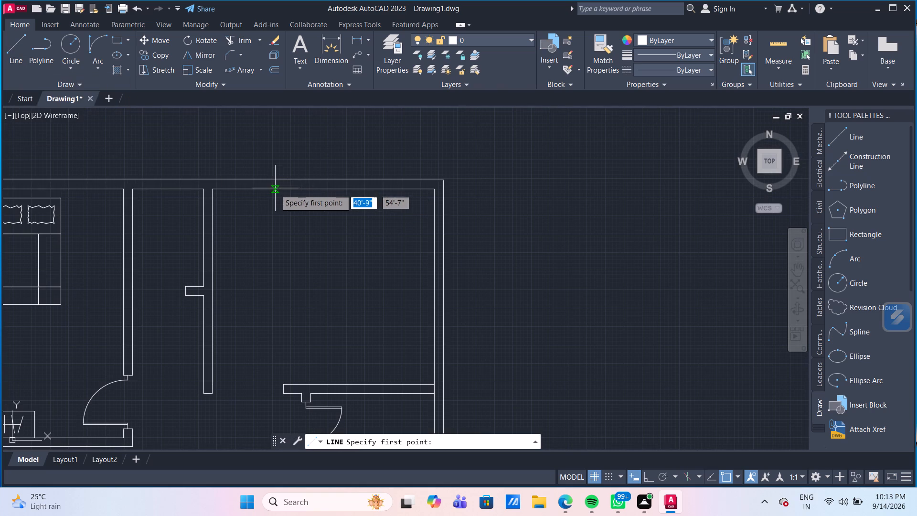
pyautogui.moveTo(275, 191); pyautogui.dragTo(275, 197)
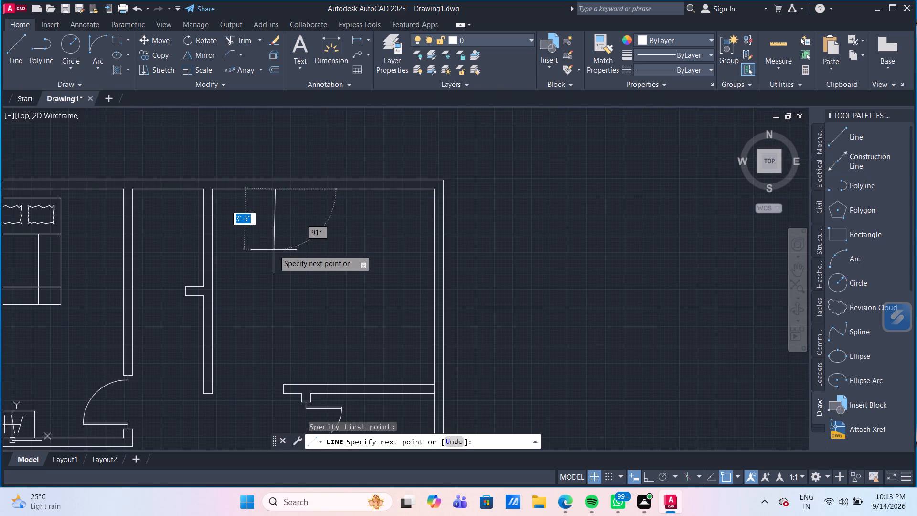
pyautogui.press('F8')
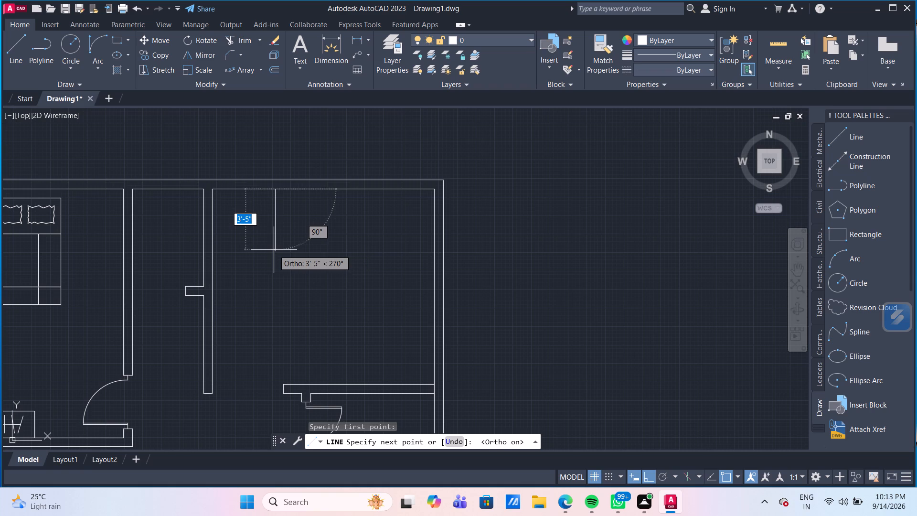
pyautogui.press('2')
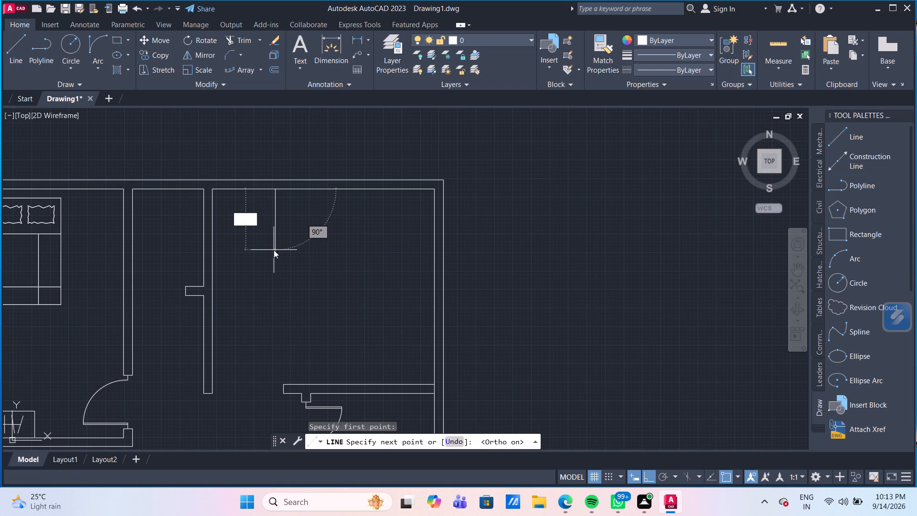
pyautogui.press(',')
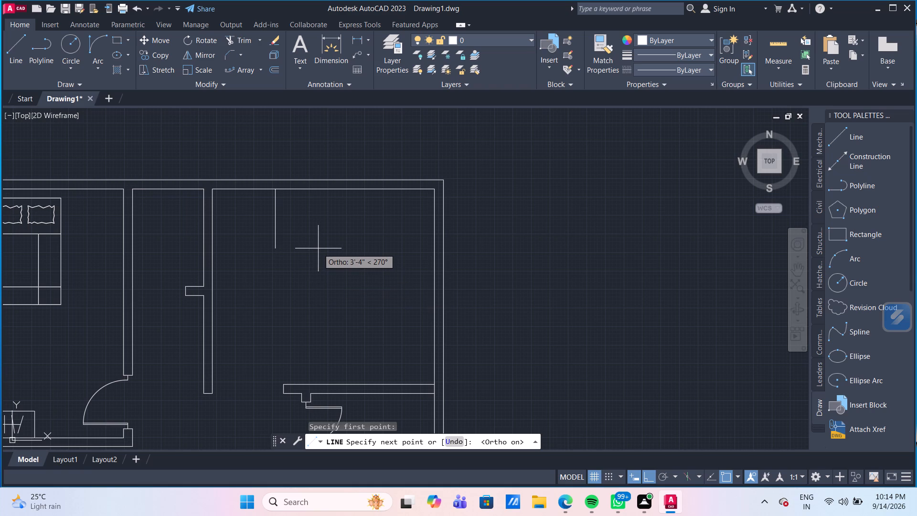
pyautogui.press('2')
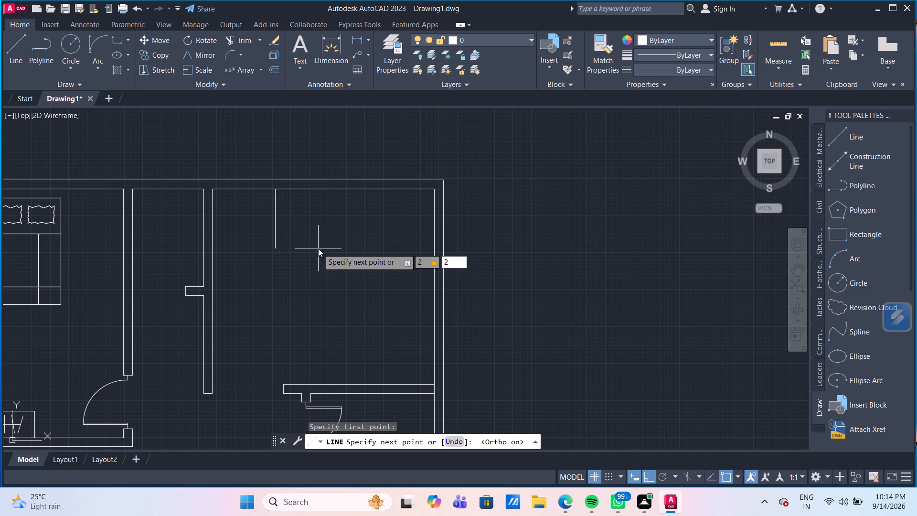
pyautogui.press("'")
pyautogui.press('Return')
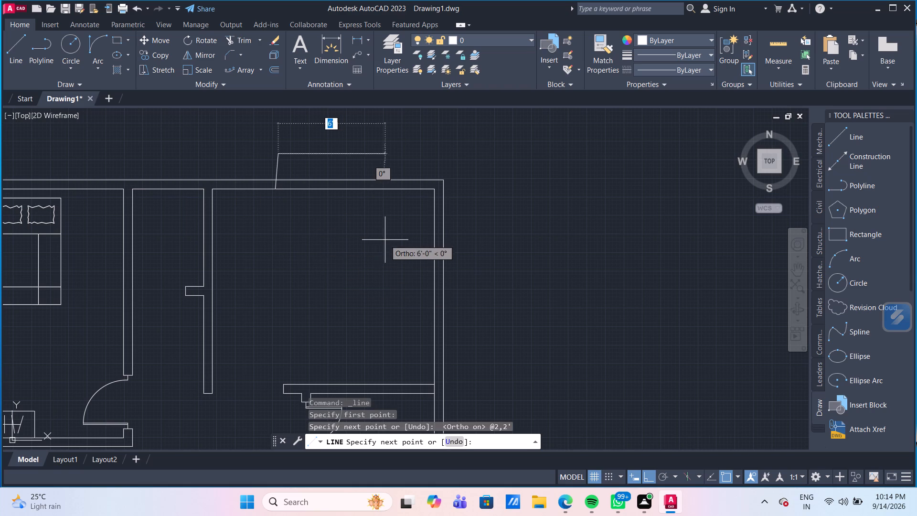
pyautogui.hotkey('ctrl', 'z')
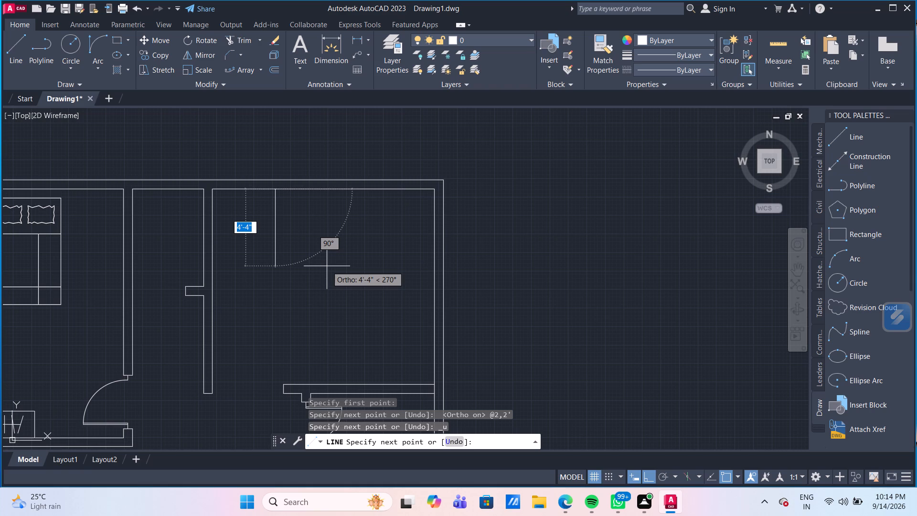
pyautogui.write("2'")
pyautogui.press('Return')
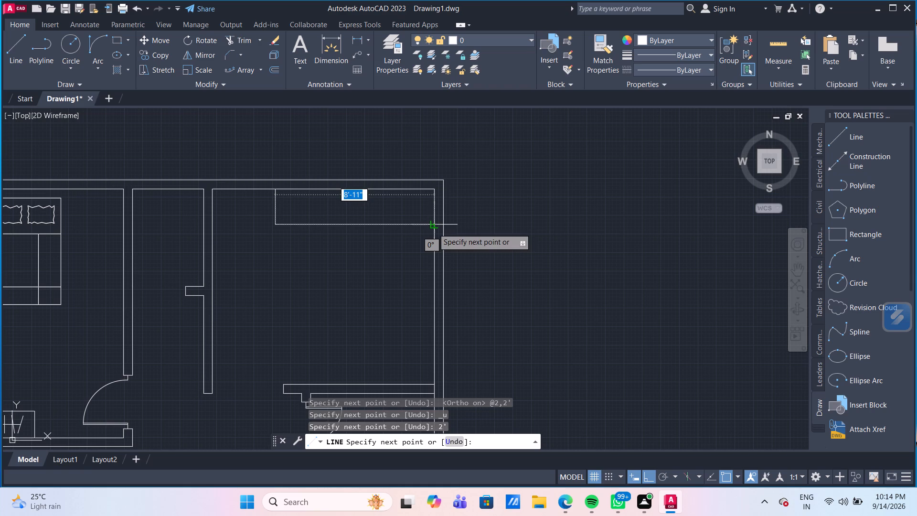
pyautogui.click(398, 223)
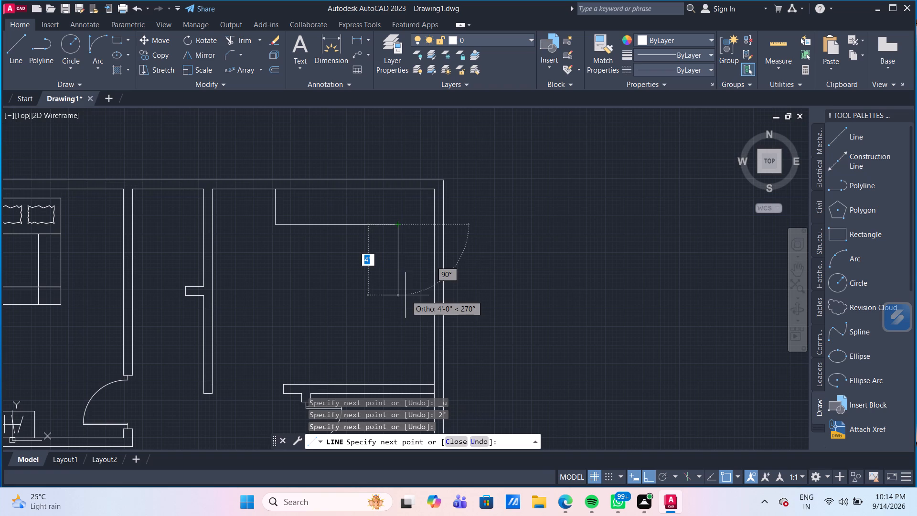
pyautogui.click(396, 385)
pyautogui.press('Return')
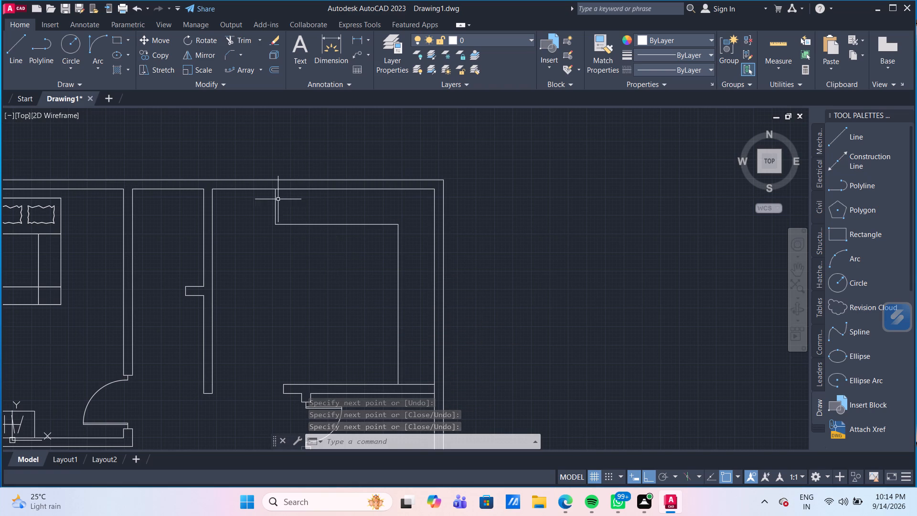
# Draw a rectangle about 2'-6" by 1'-6" inside the upper run of the counter, near its inner corner.
pyautogui.click(116, 37)
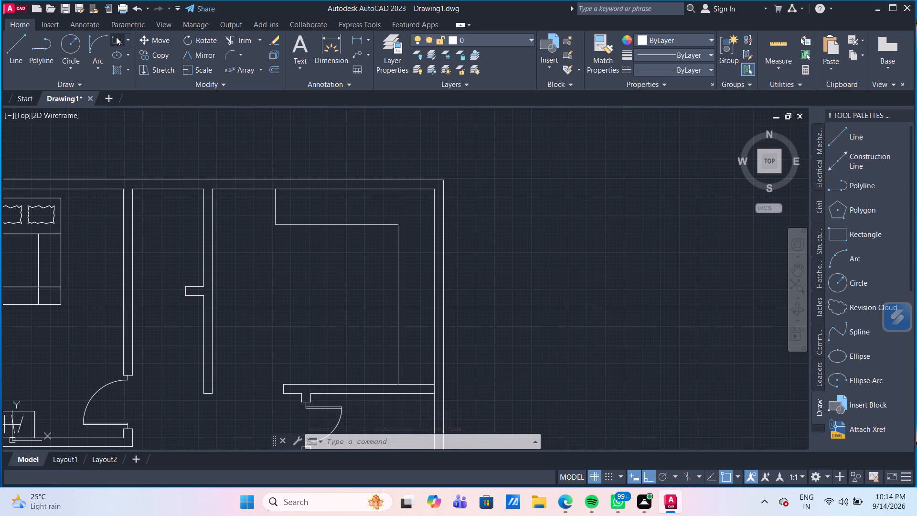
pyautogui.scroll(1, 364, 209)
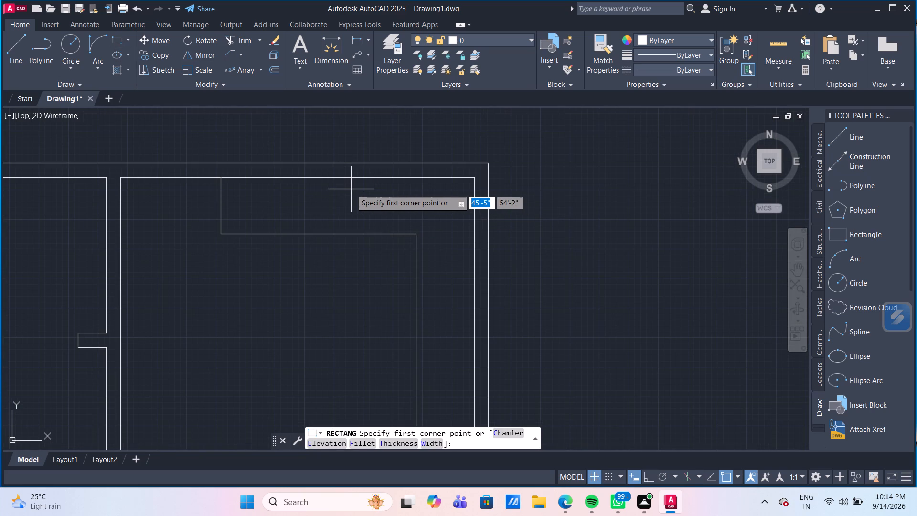
pyautogui.click(325, 185)
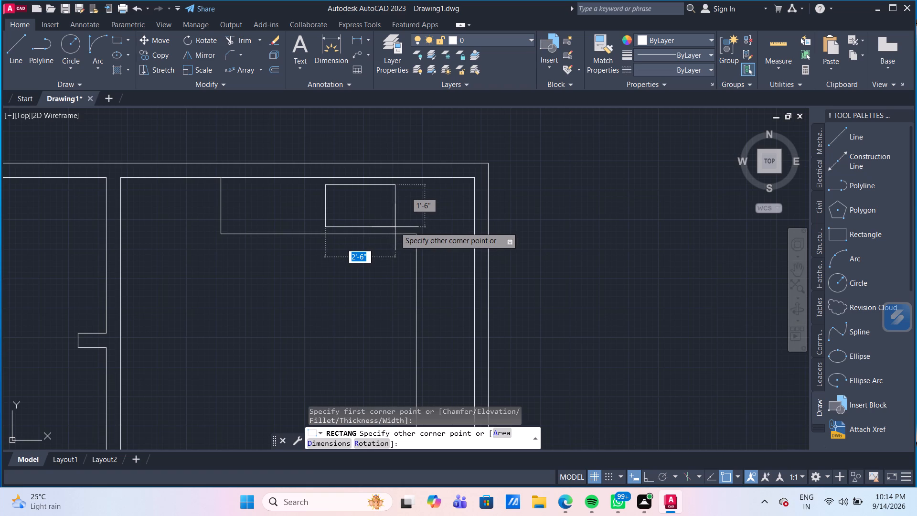
pyautogui.click(395, 227)
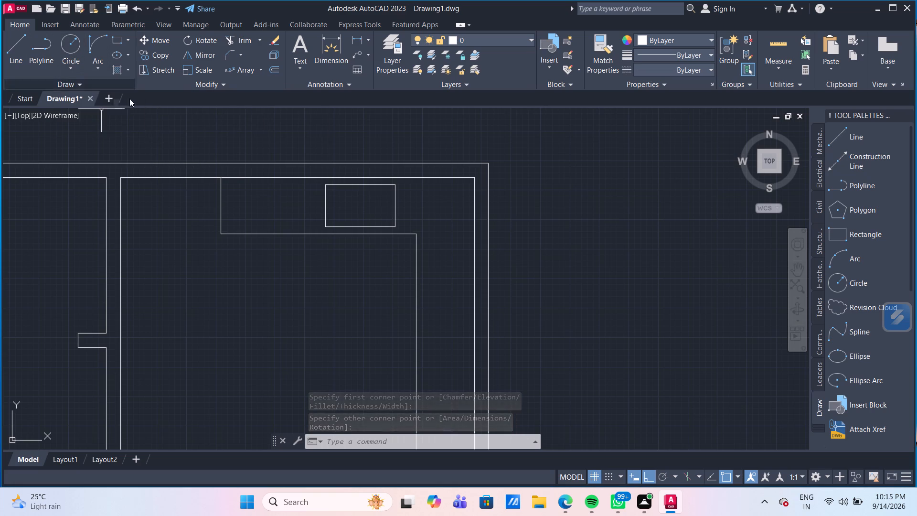
# Divide the counter rectangle into four equal quarters with vertical and horizontal midpoint lines, erasing the diagonal connecting segment.
pyautogui.click(11, 52)
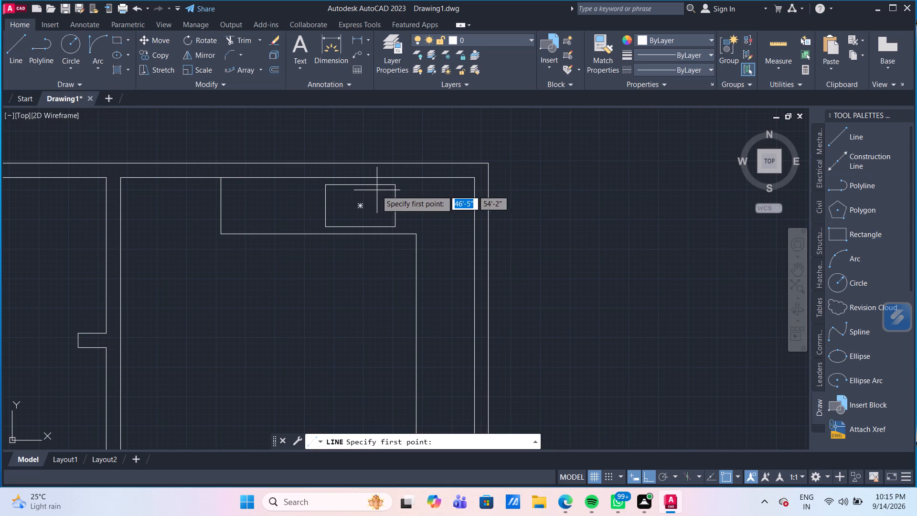
pyautogui.click(363, 188)
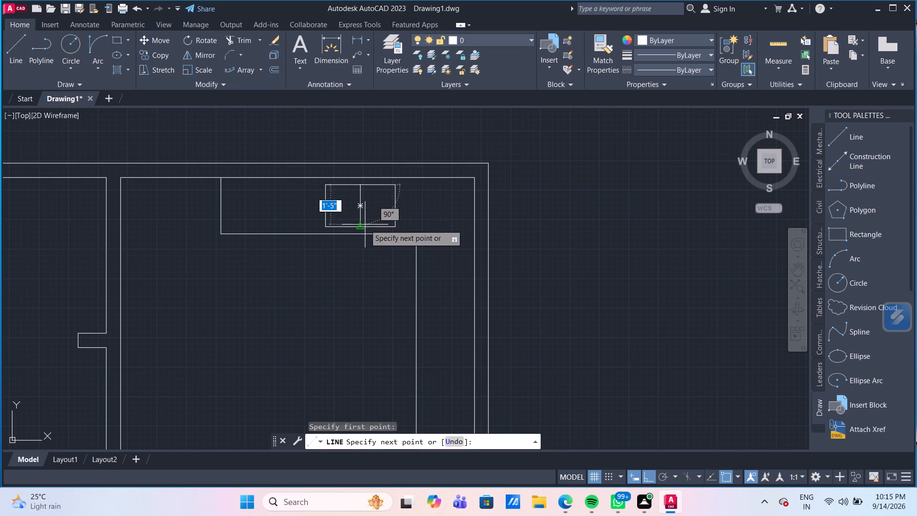
pyautogui.click(363, 226)
pyautogui.click(396, 209)
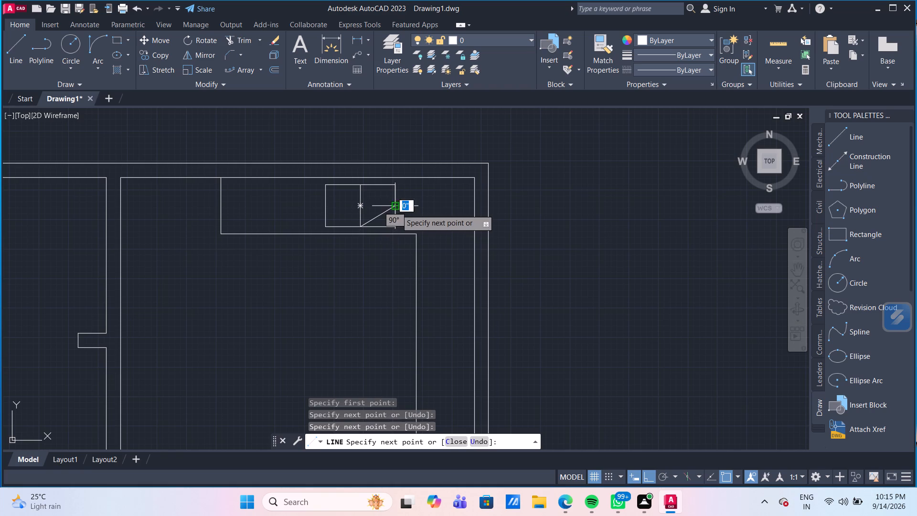
pyautogui.click(322, 207)
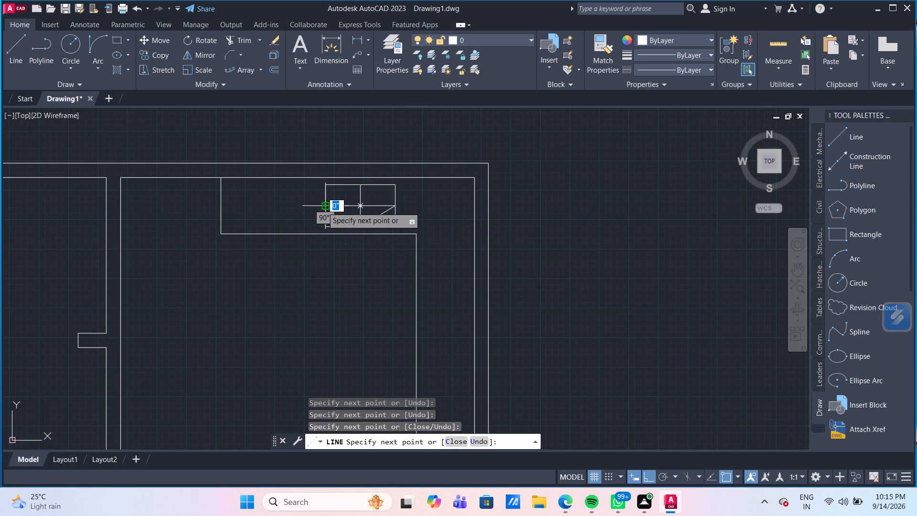
pyautogui.press('Return')
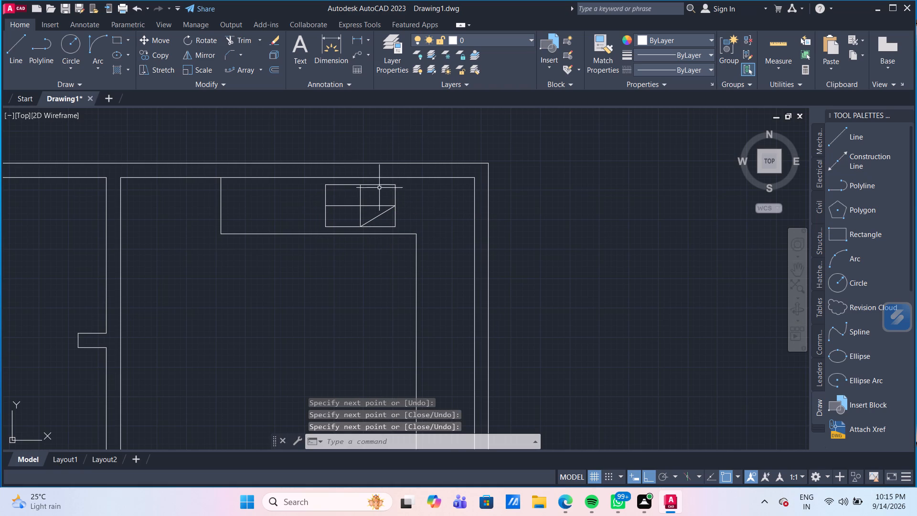
pyautogui.click(376, 217)
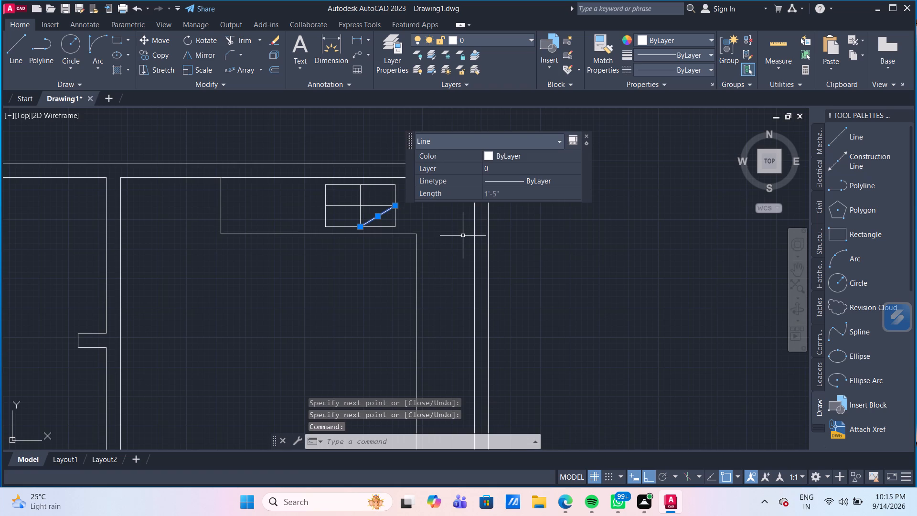
pyautogui.press('Delete')
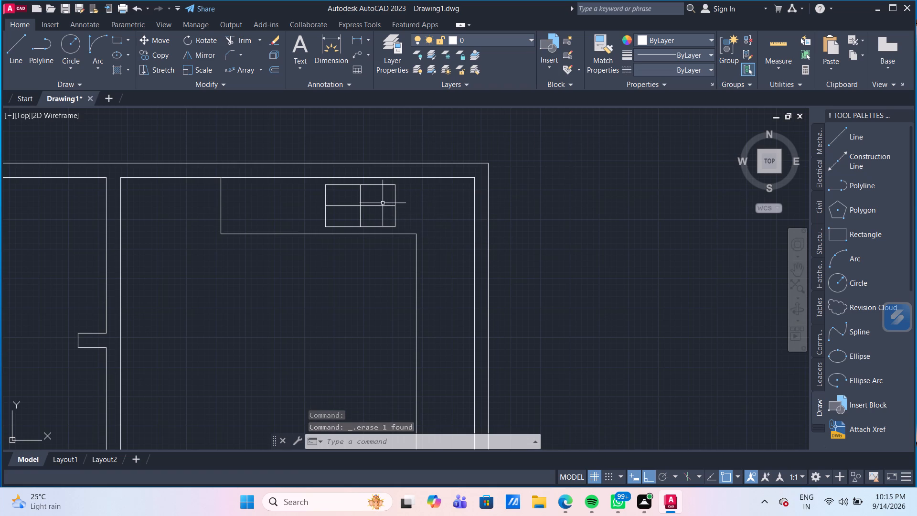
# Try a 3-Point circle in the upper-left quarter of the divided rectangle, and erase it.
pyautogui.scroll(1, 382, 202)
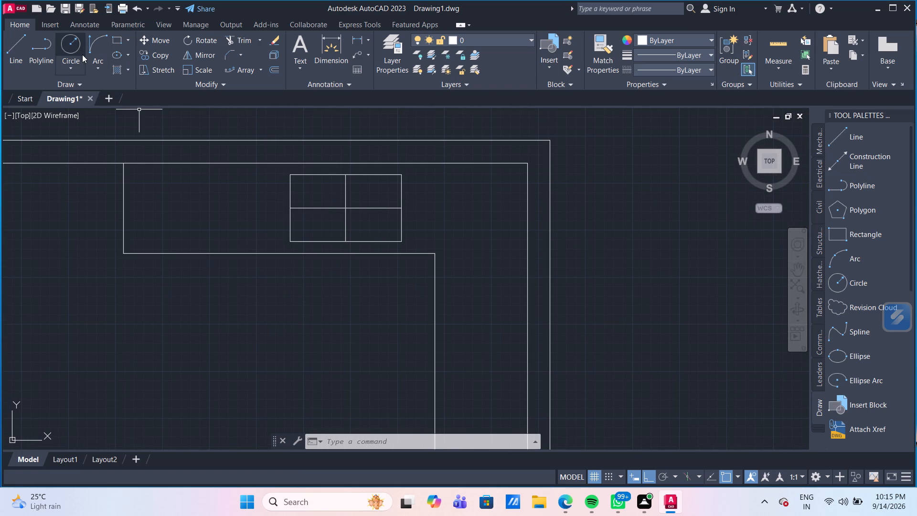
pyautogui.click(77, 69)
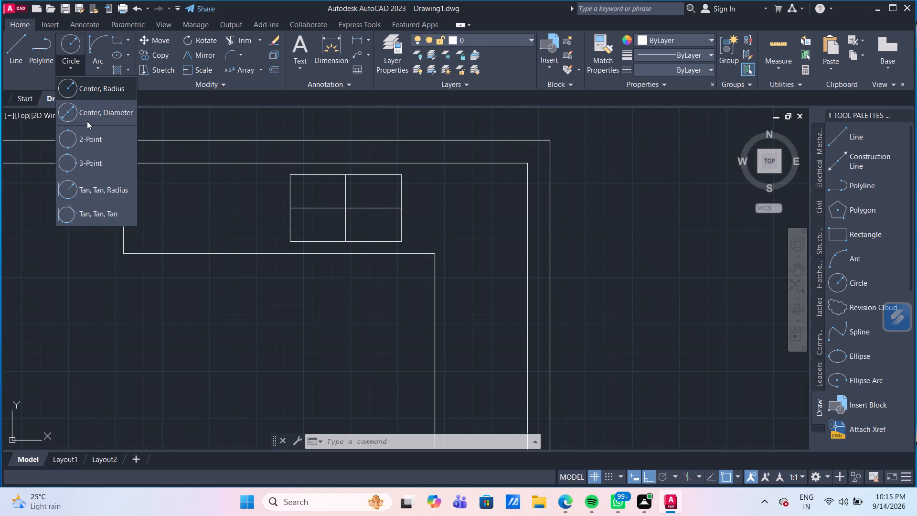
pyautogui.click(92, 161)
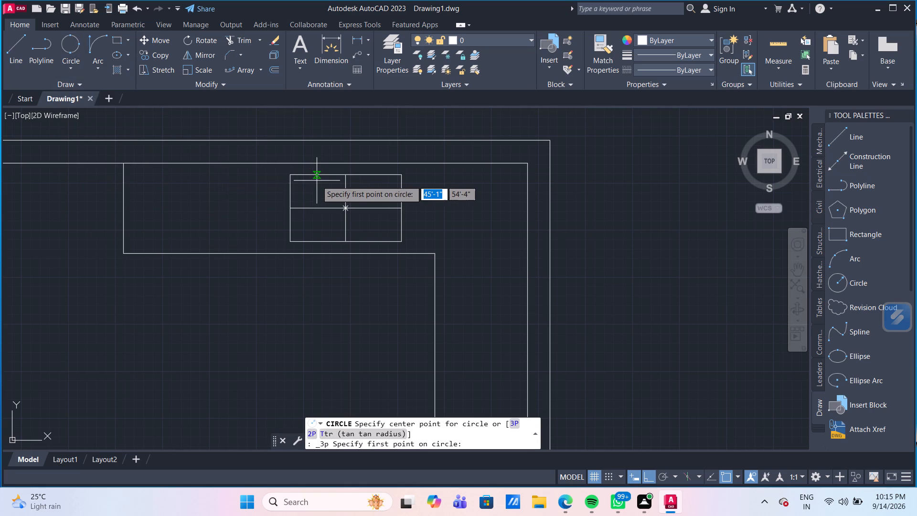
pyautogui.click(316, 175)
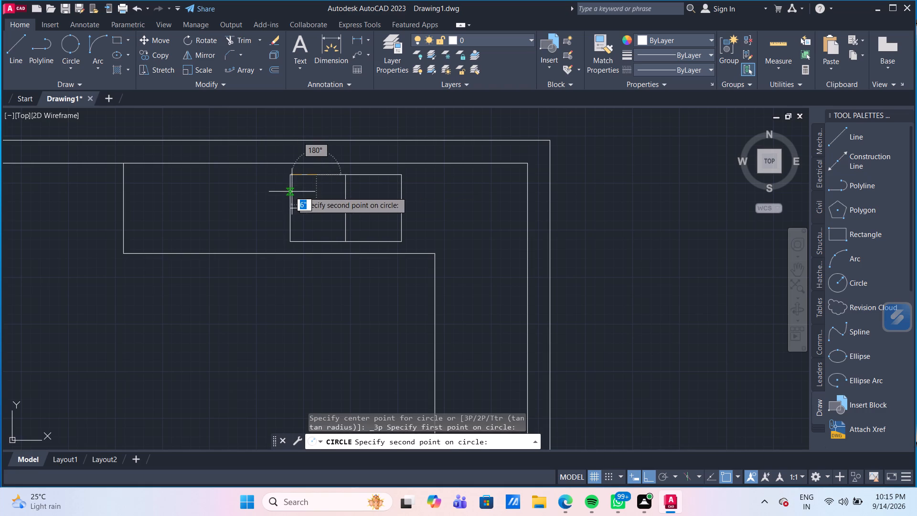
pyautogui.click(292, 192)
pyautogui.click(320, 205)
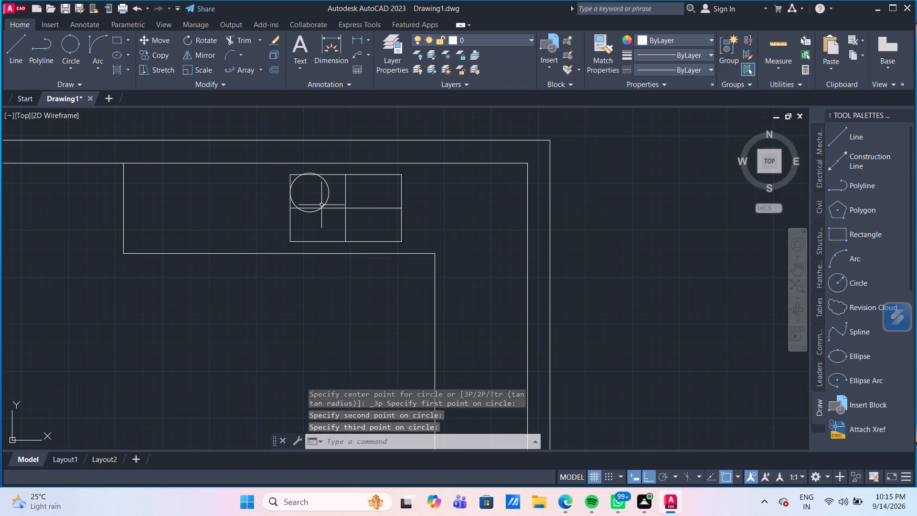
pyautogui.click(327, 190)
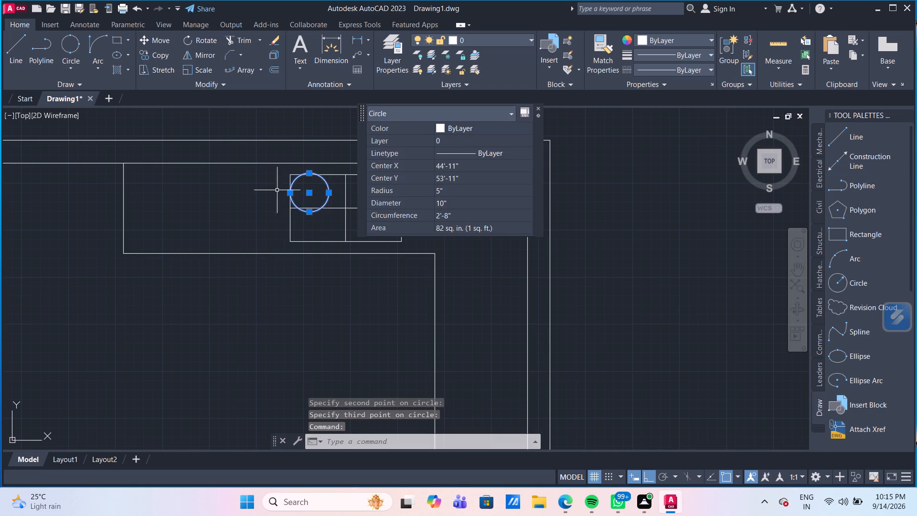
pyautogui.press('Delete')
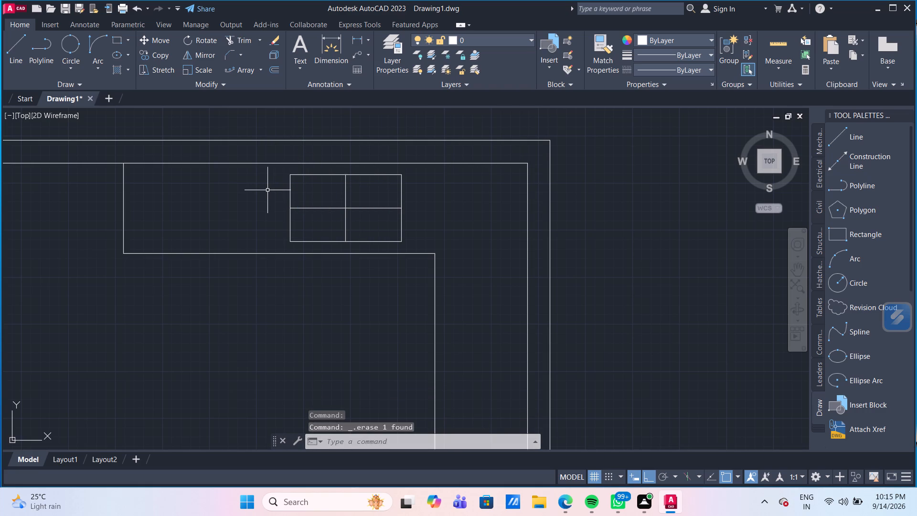
# Draw a Tan, Tan, Tan circle in the upper-left quarter, tangent to its lower, left and upper edges.
pyautogui.click(72, 65)
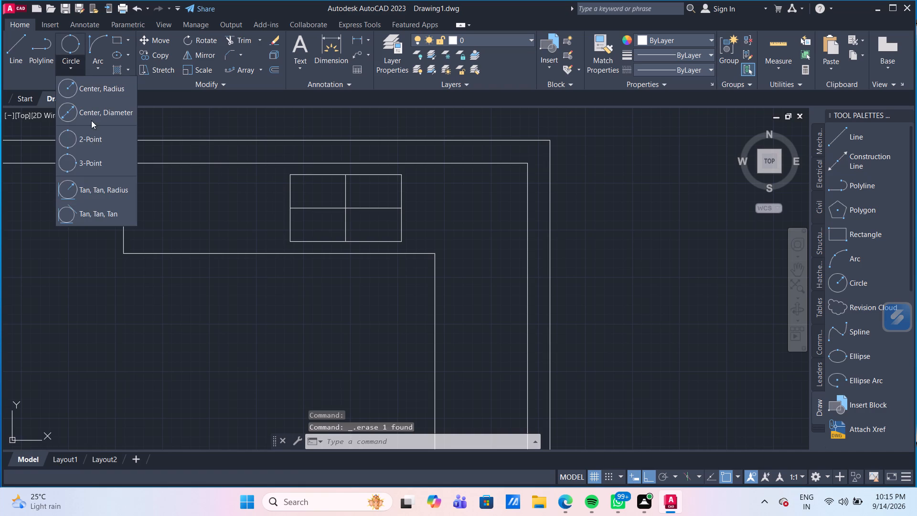
pyautogui.click(107, 212)
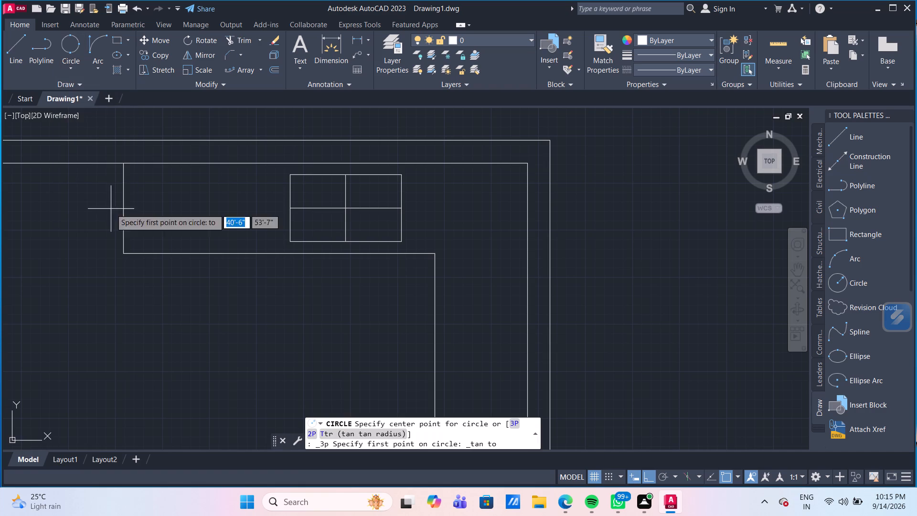
pyautogui.click(318, 206)
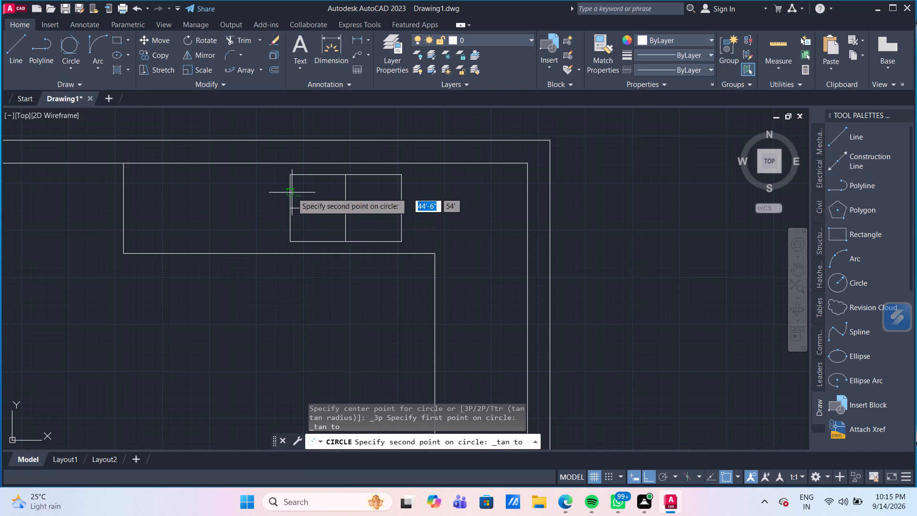
pyautogui.click(292, 193)
pyautogui.click(309, 178)
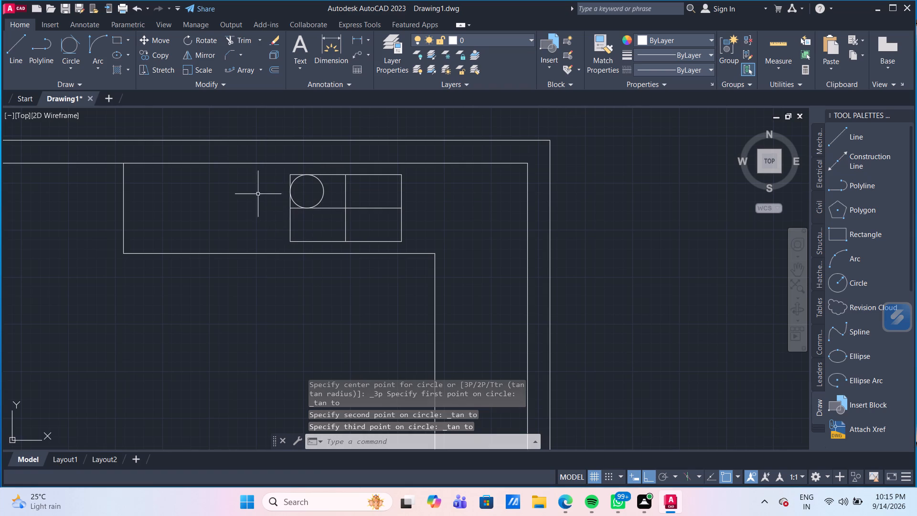
# Draw Tan, Tan, Tan circles in the other three quarters of the divided rectangle, each tangent to its outer side and both horizontal edges.
pyautogui.click(79, 43)
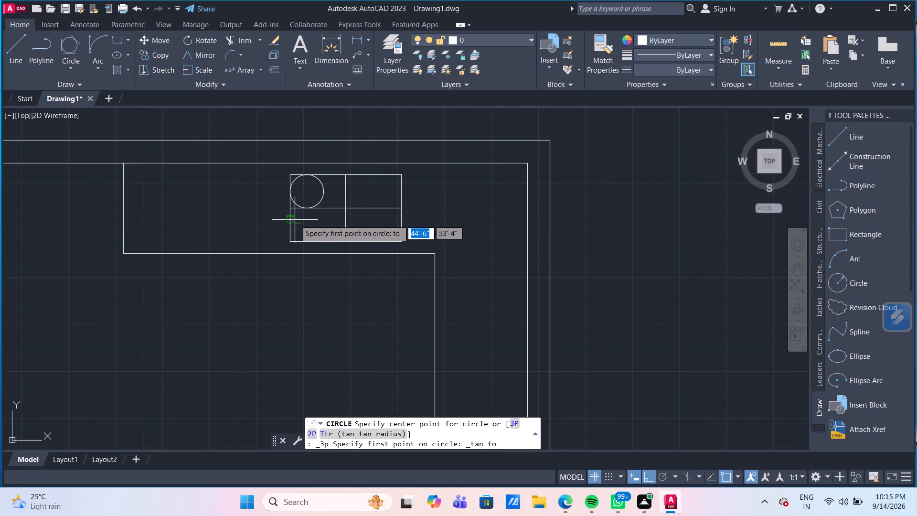
pyautogui.click(291, 222)
pyautogui.click(310, 209)
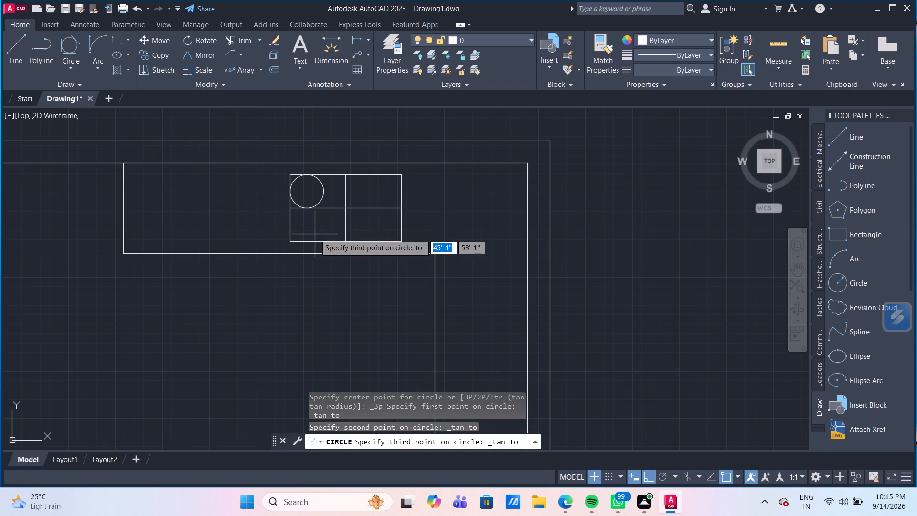
pyautogui.click(315, 241)
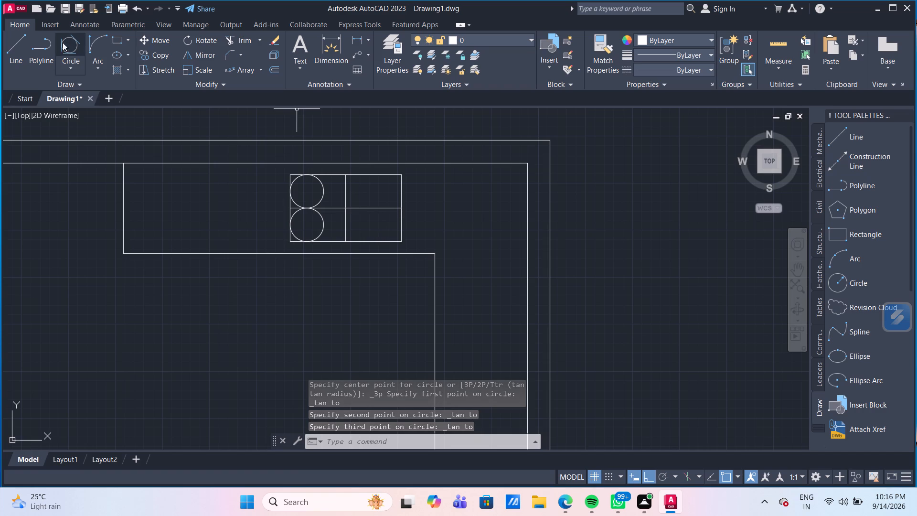
pyautogui.moveTo(68, 50); pyautogui.dragTo(75, 55)
pyautogui.click(401, 191)
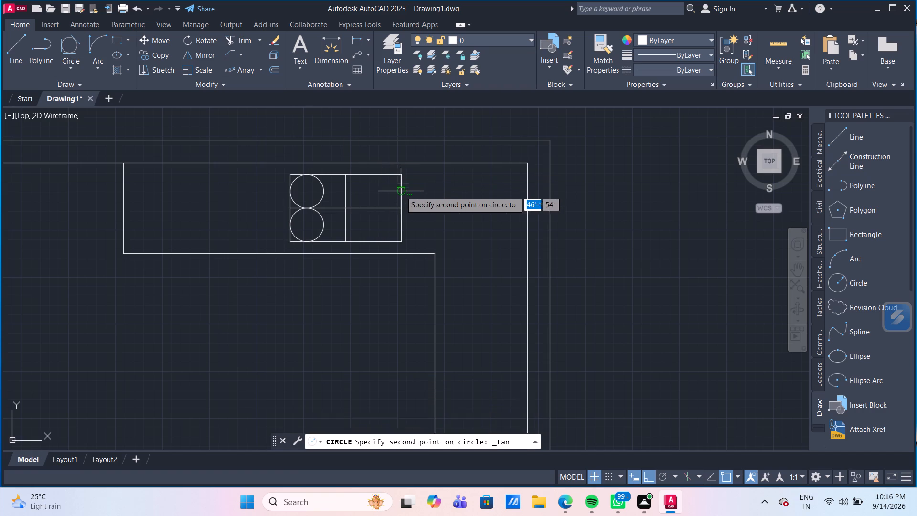
pyautogui.click(380, 207)
pyautogui.click(379, 175)
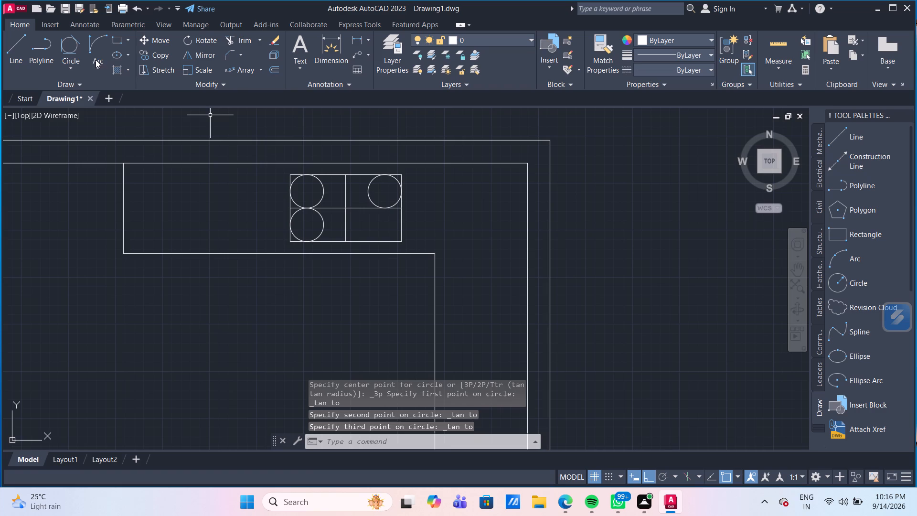
pyautogui.click(74, 51)
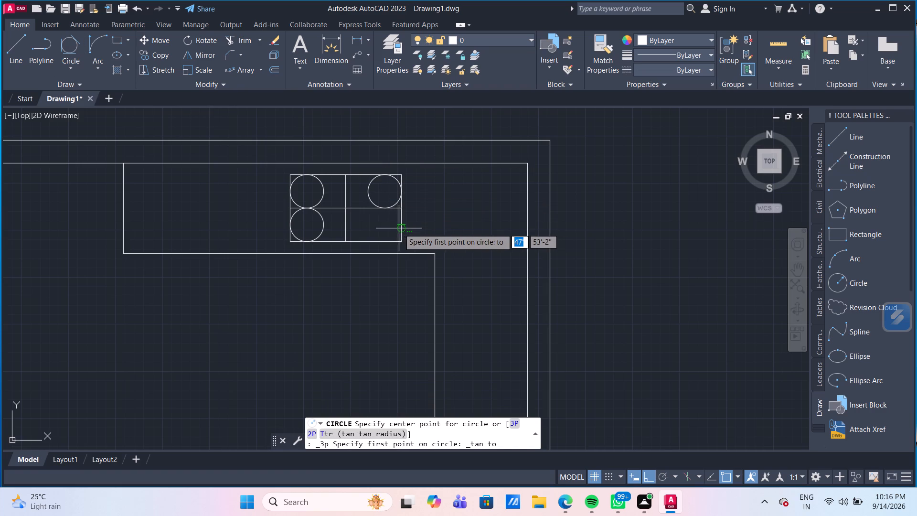
pyautogui.click(400, 228)
pyautogui.click(382, 239)
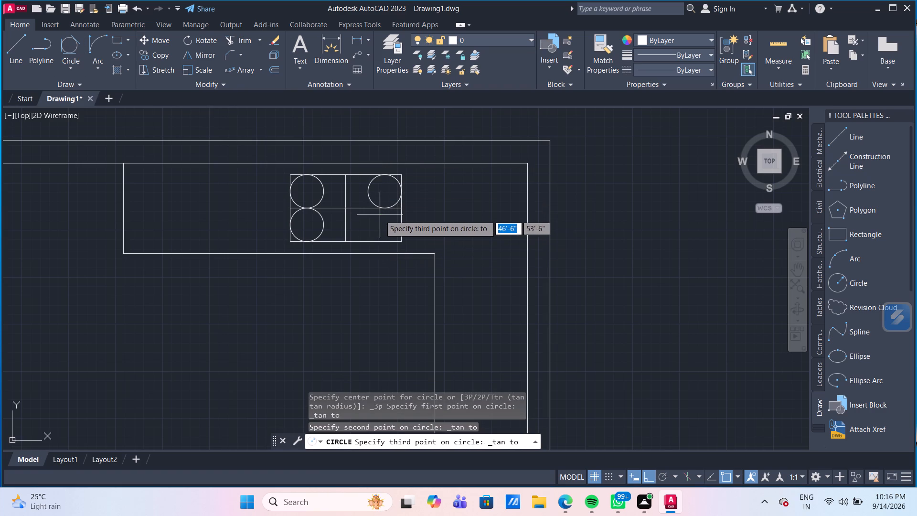
pyautogui.click(379, 211)
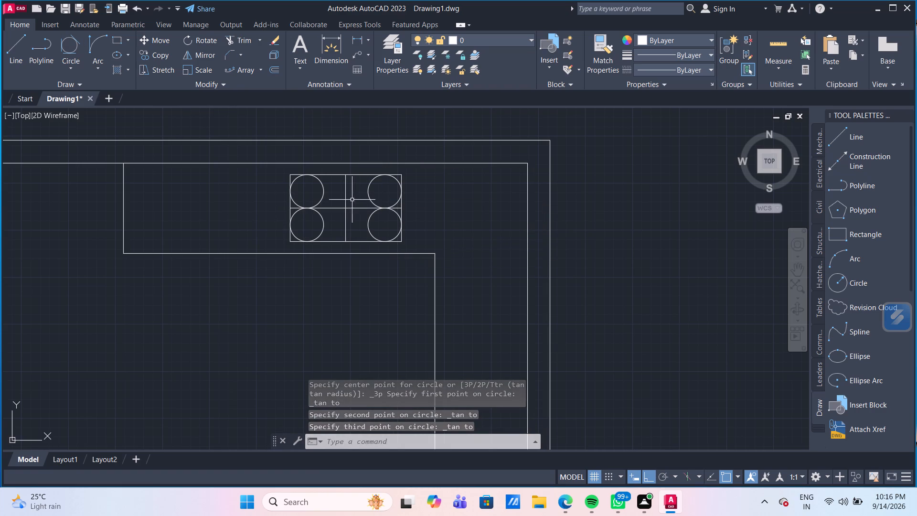
# Erase the vertical and horizontal dividing lines inside the counter rectangle.
pyautogui.moveTo(350, 222); pyautogui.dragTo(341, 200)
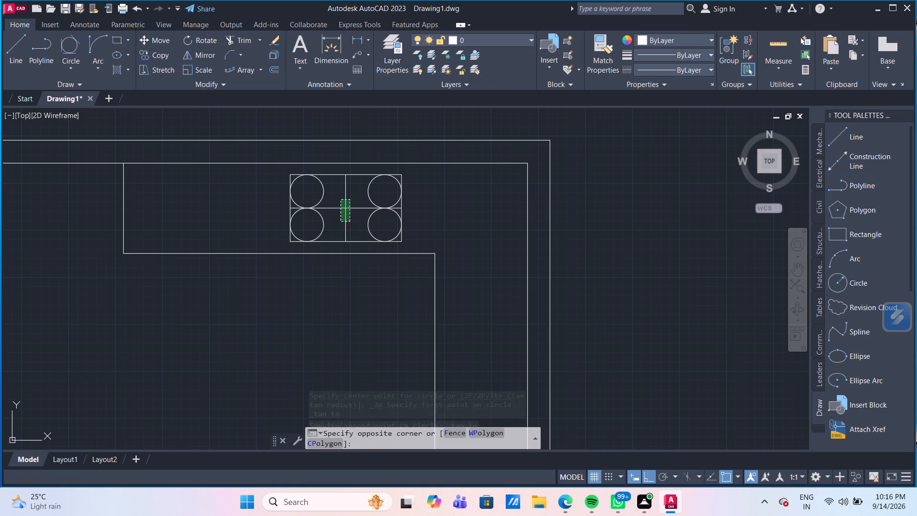
pyautogui.click(336, 191)
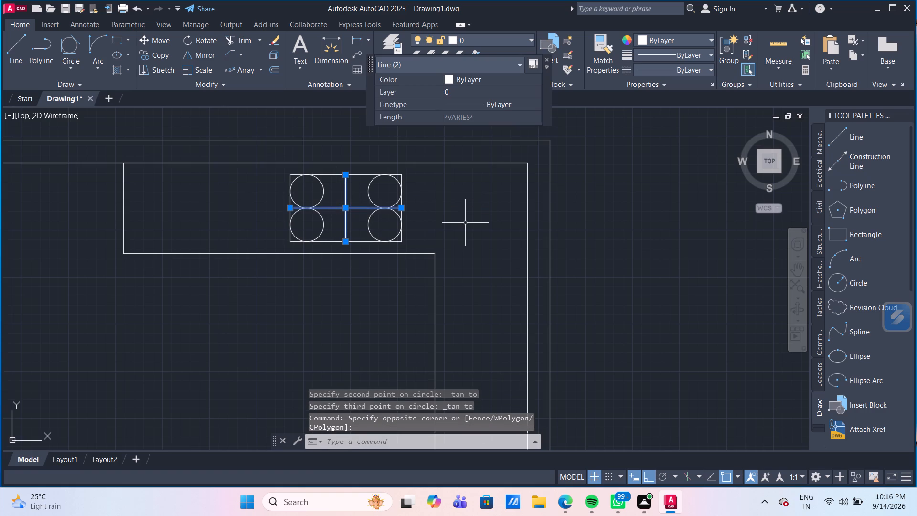
pyautogui.press('Delete')
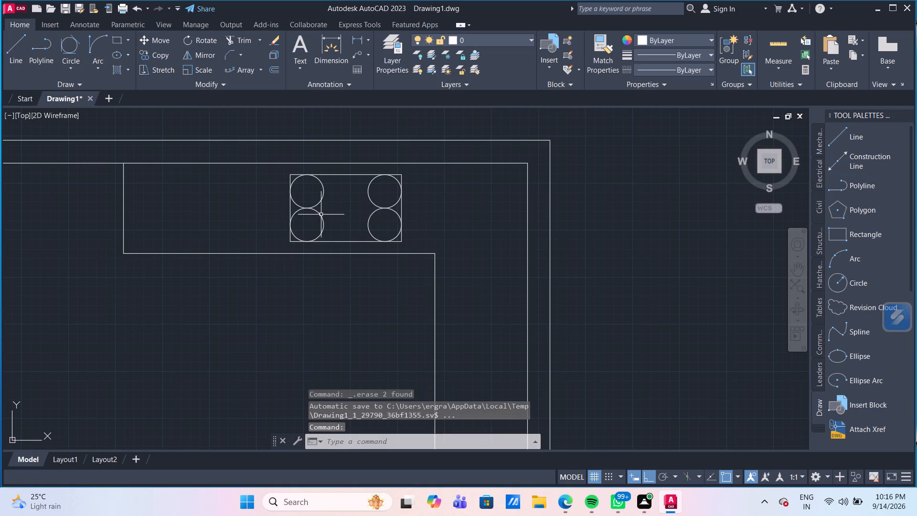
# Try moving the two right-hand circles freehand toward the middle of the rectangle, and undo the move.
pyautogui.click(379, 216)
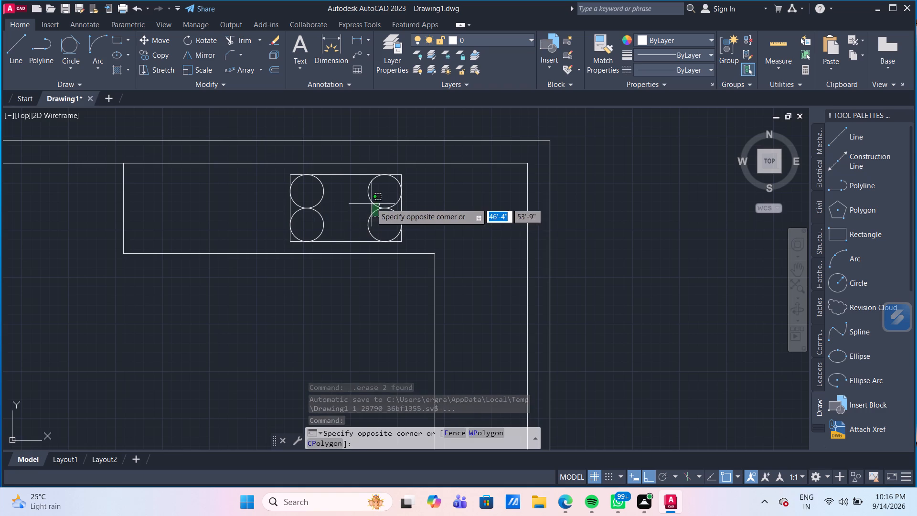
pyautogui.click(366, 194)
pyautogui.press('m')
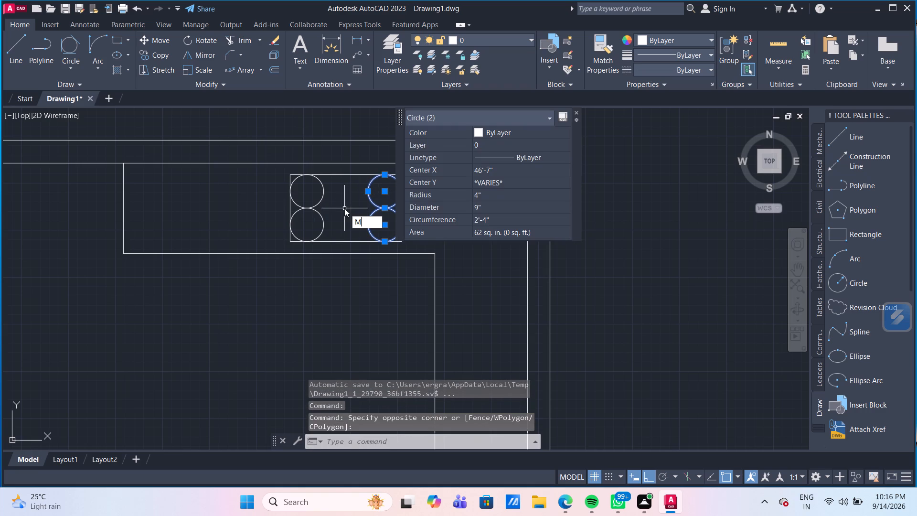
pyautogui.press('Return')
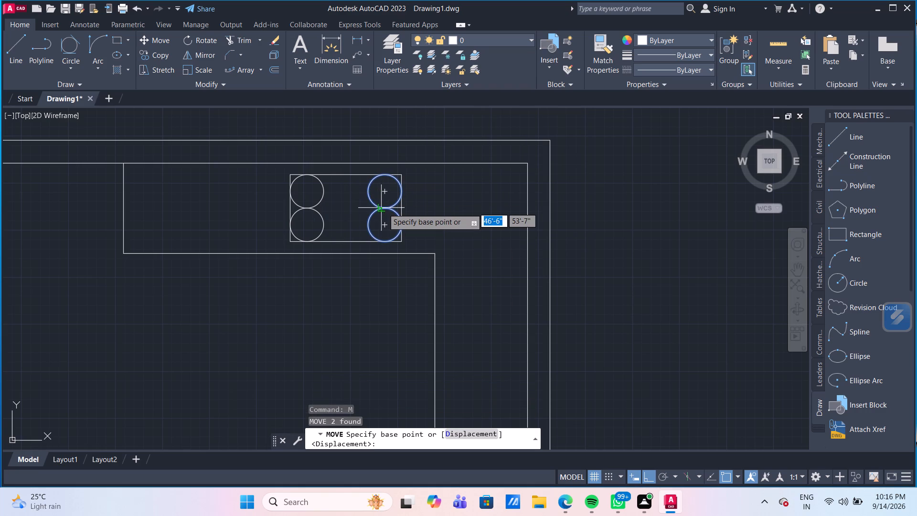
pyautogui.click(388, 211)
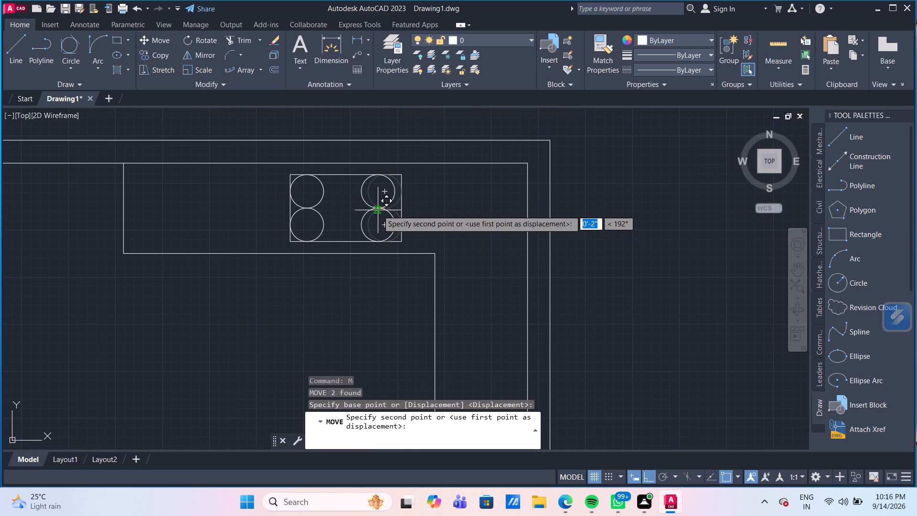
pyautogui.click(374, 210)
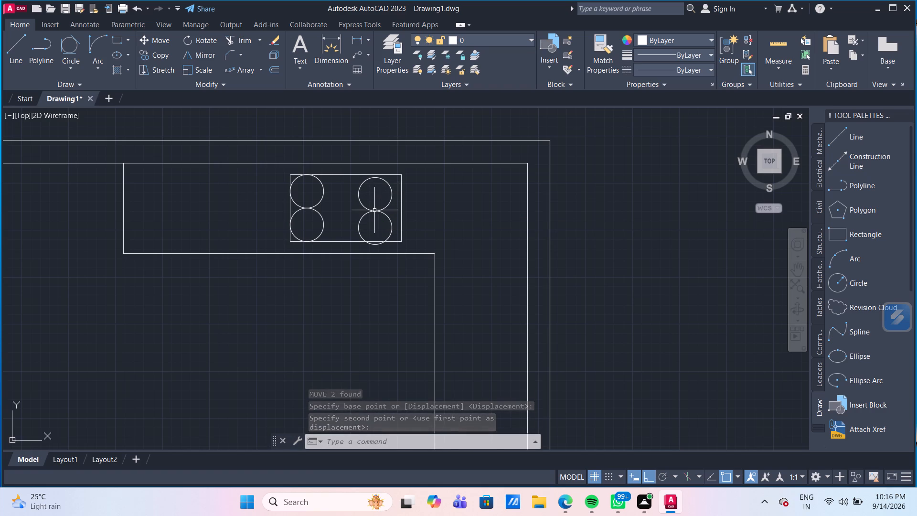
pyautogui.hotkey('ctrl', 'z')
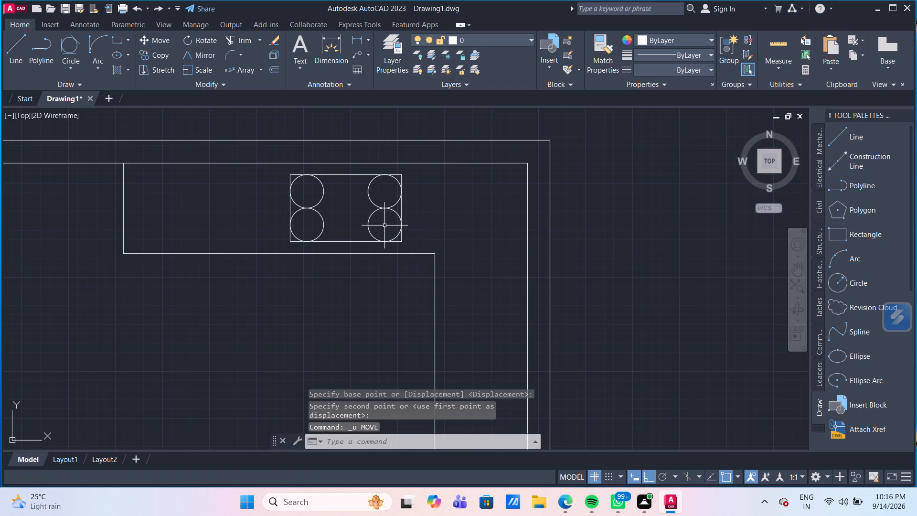
# Move the two right-hand circles 2" horizontally toward the middle of the rectangle, using the lower circle's centre as base point.
pyautogui.click(384, 226)
pyautogui.click(369, 194)
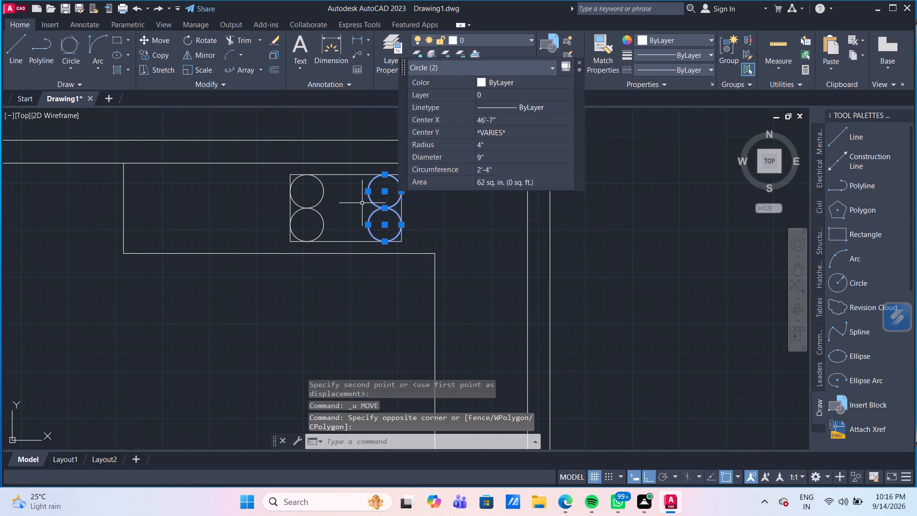
pyautogui.press('m')
pyautogui.press('Return')
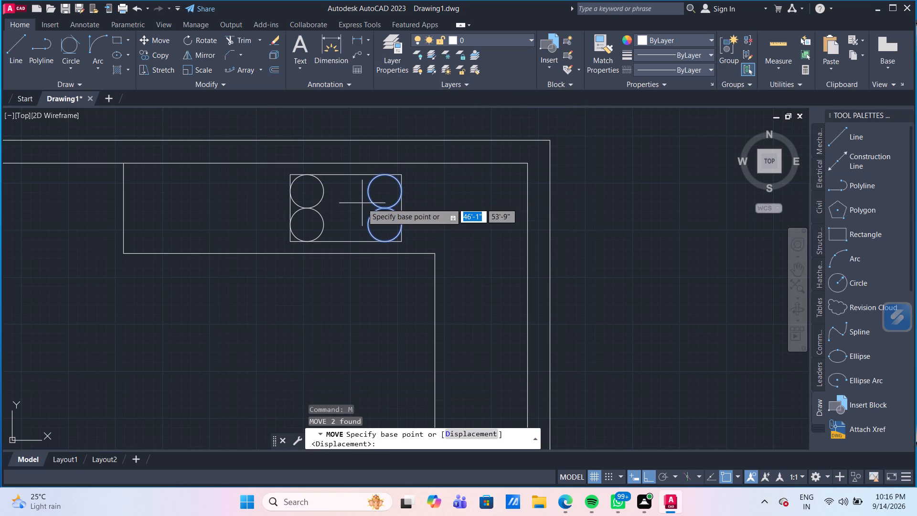
pyautogui.click(387, 228)
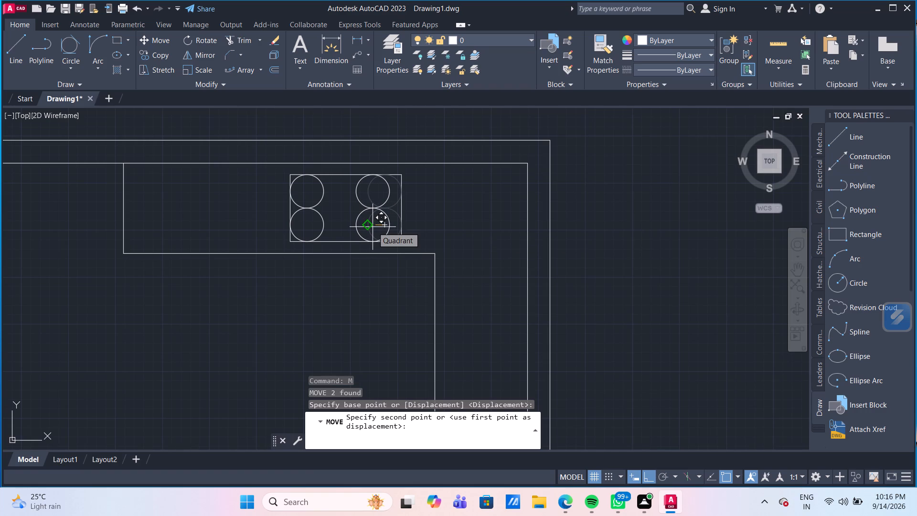
pyautogui.write('2"')
pyautogui.press('Return')
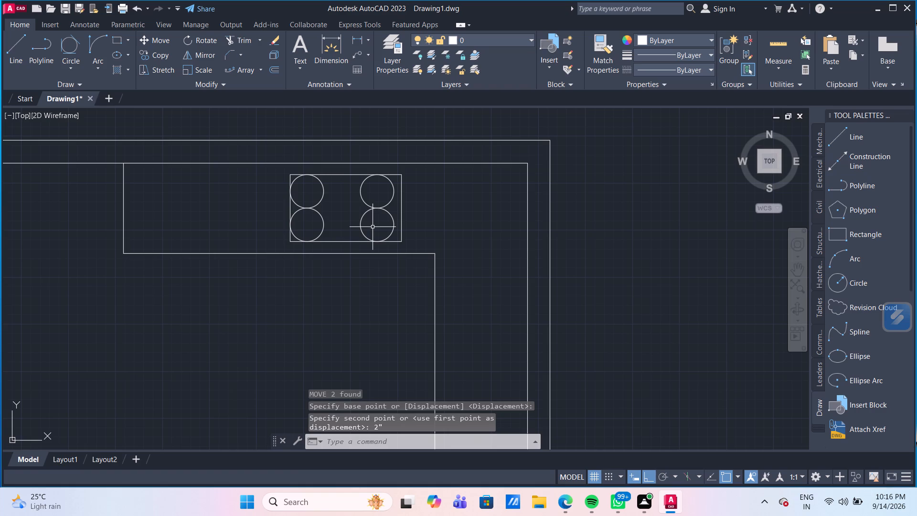
# Move the two left-hand circles 2" horizontally toward the middle of the rectangle, using the lower circle's centre as base point.
pyautogui.moveTo(320, 222); pyautogui.dragTo(314, 216)
pyautogui.click(300, 193)
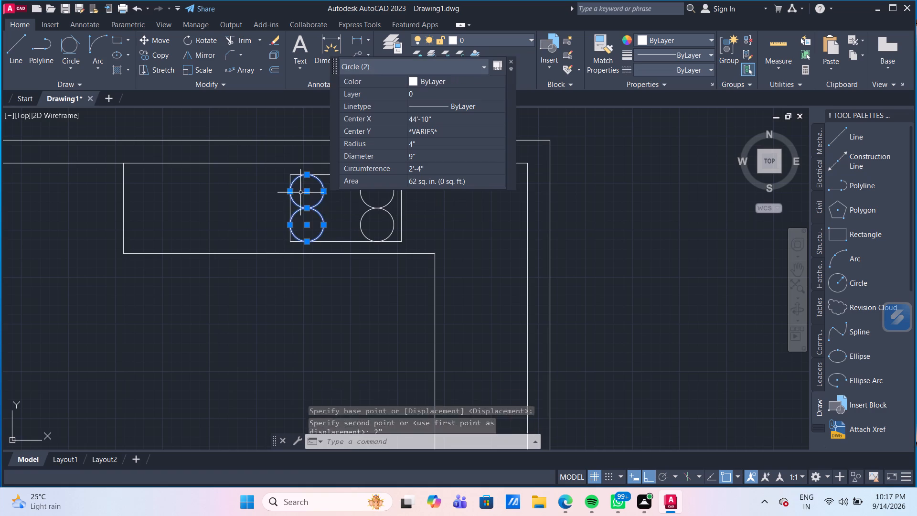
pyautogui.press('m')
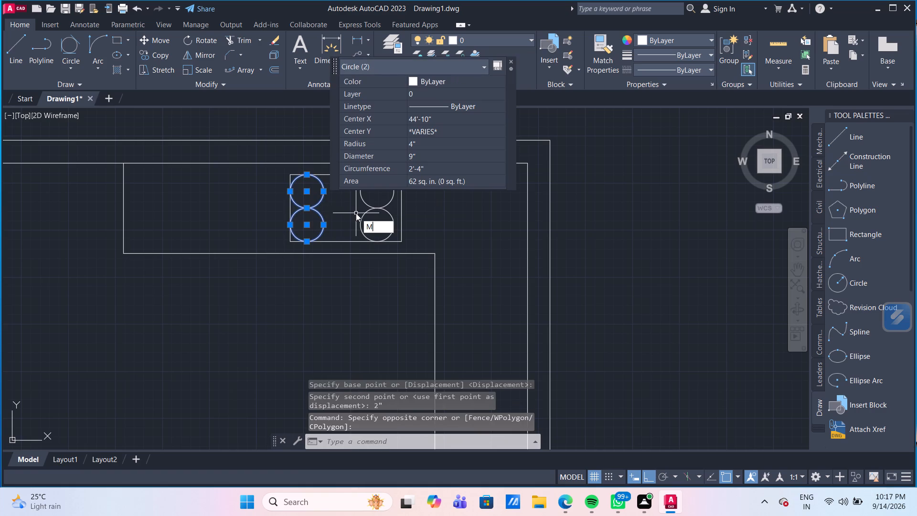
pyautogui.press('Return')
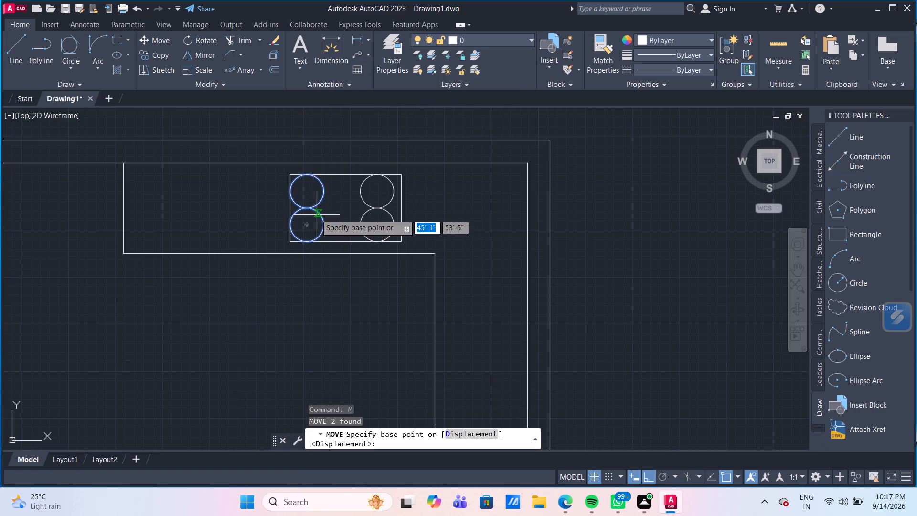
pyautogui.click(308, 227)
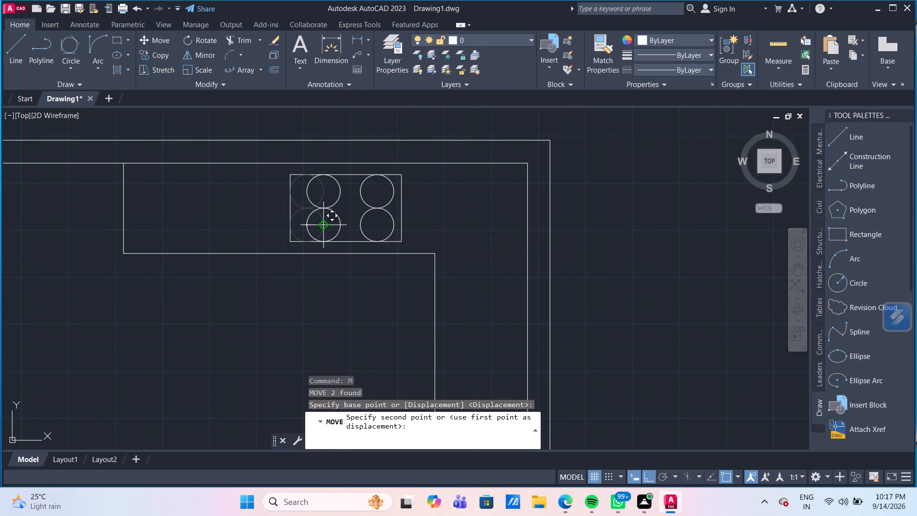
pyautogui.write('2"')
pyautogui.press('Return')
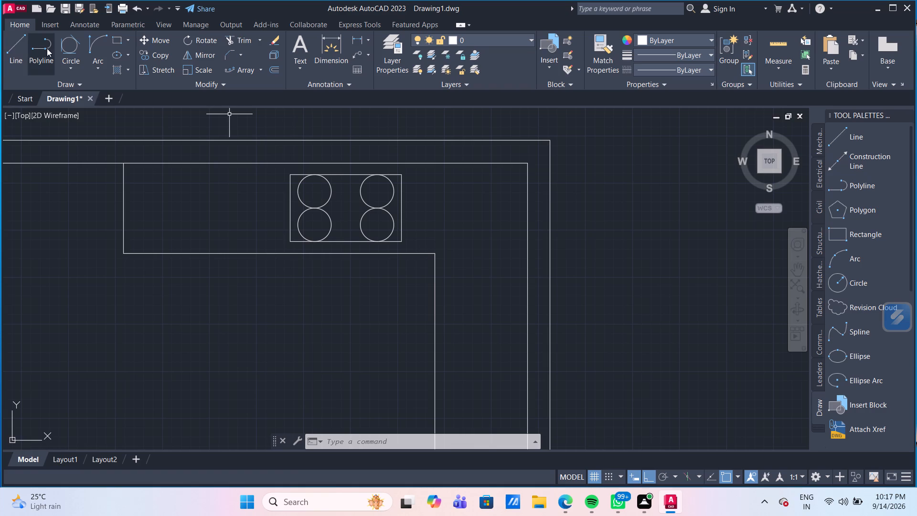
# Draw a concentric circle with a 2" radius inside the upper-left circle of the counter rectangle.
pyautogui.click(74, 65)
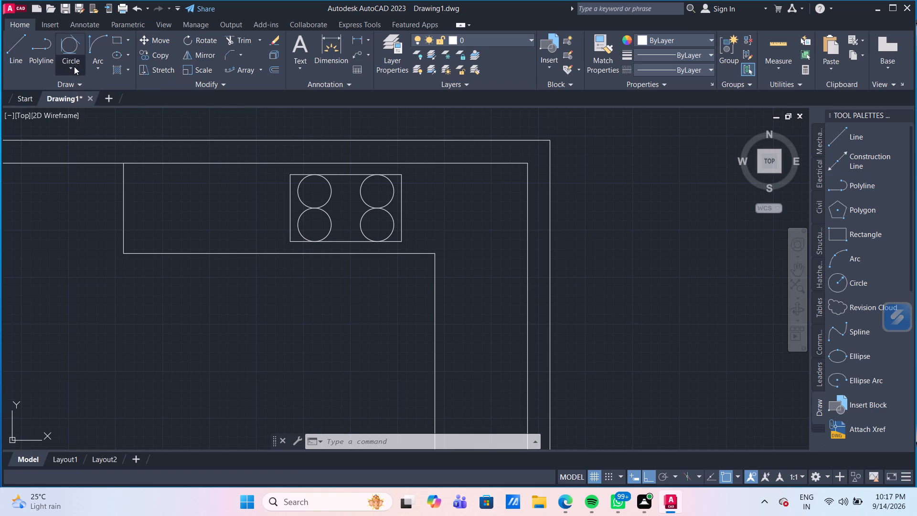
pyautogui.click(78, 86)
pyautogui.click(315, 190)
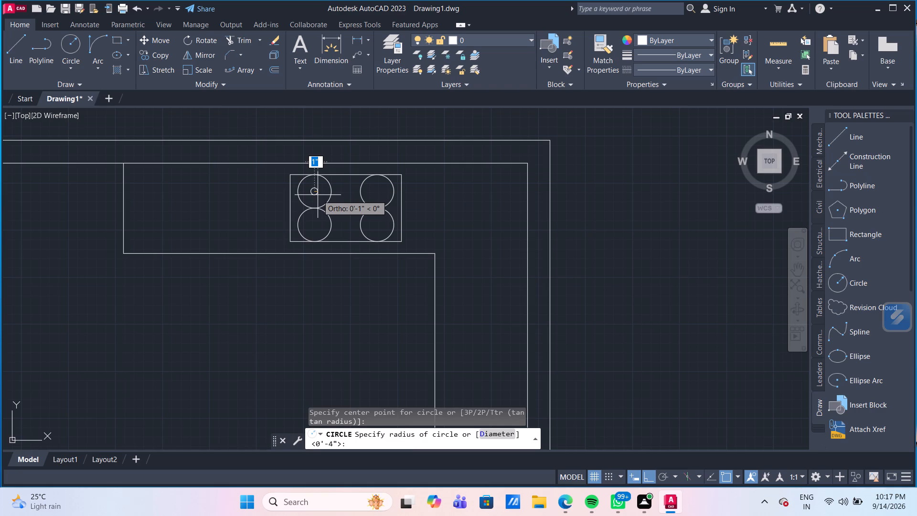
pyautogui.press('2')
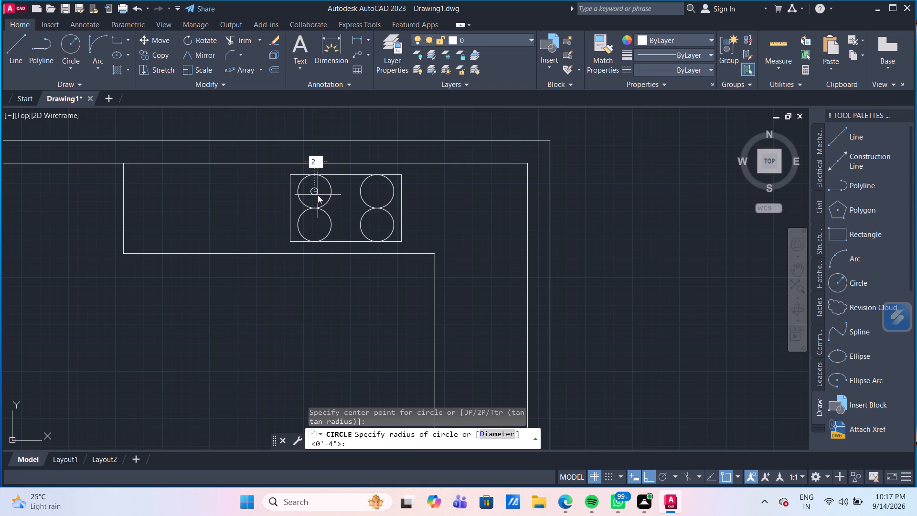
pyautogui.hotkey('shift', '"')
pyautogui.press('Return')
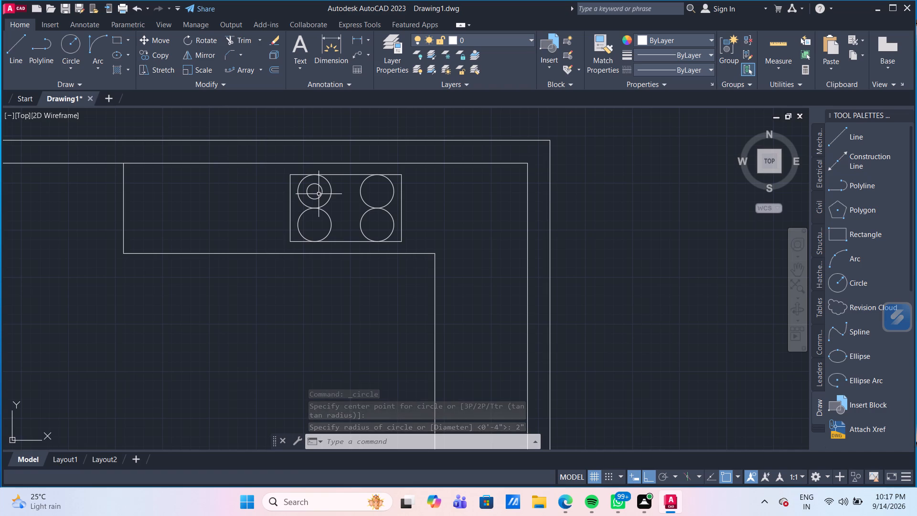
# Copy the 2" radius inner circle from its centre to the centres of the other three burner circles.
pyautogui.click(322, 196)
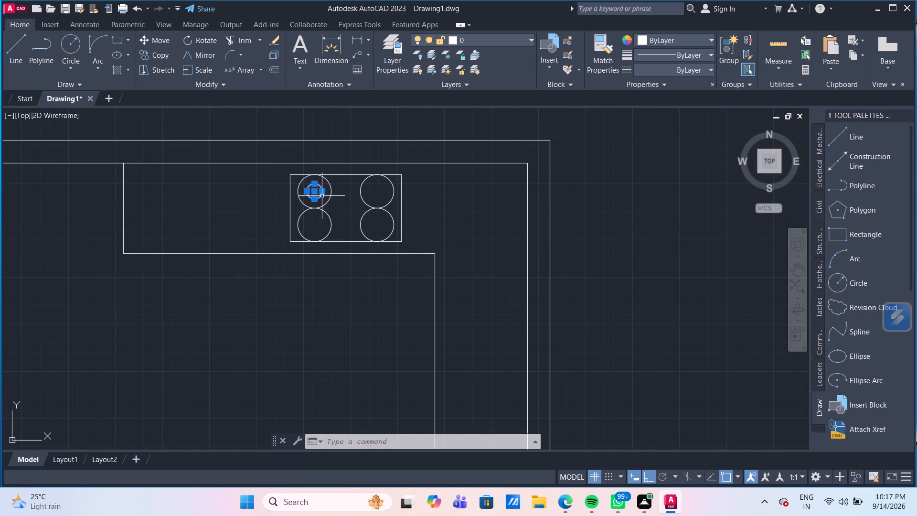
pyautogui.write('CO')
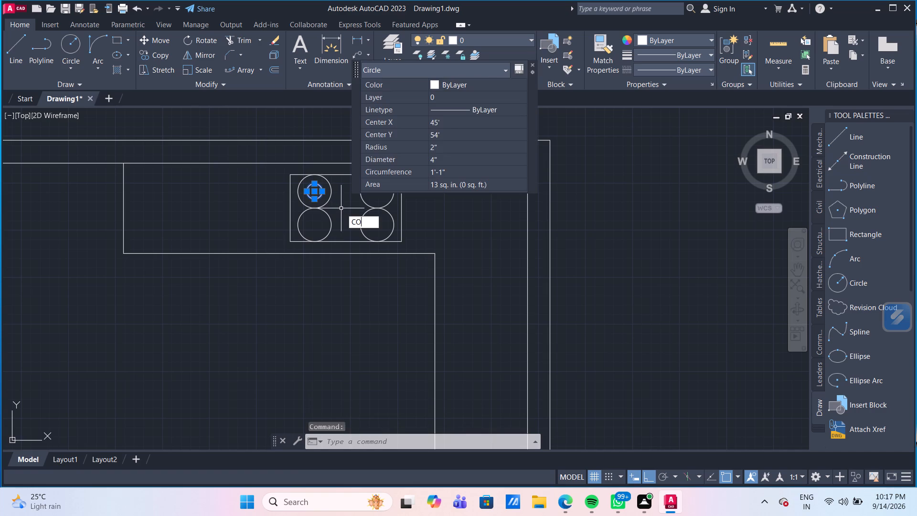
pyautogui.press('Return')
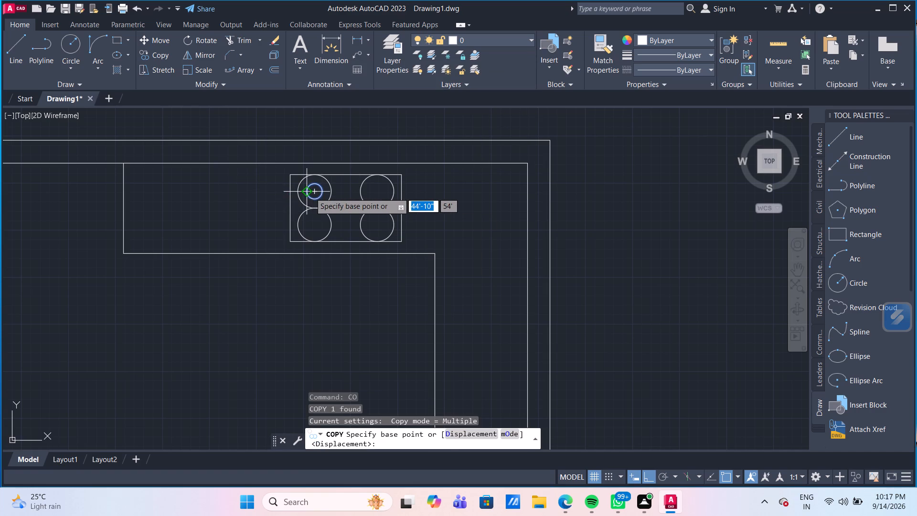
pyautogui.click(316, 193)
pyautogui.click(380, 195)
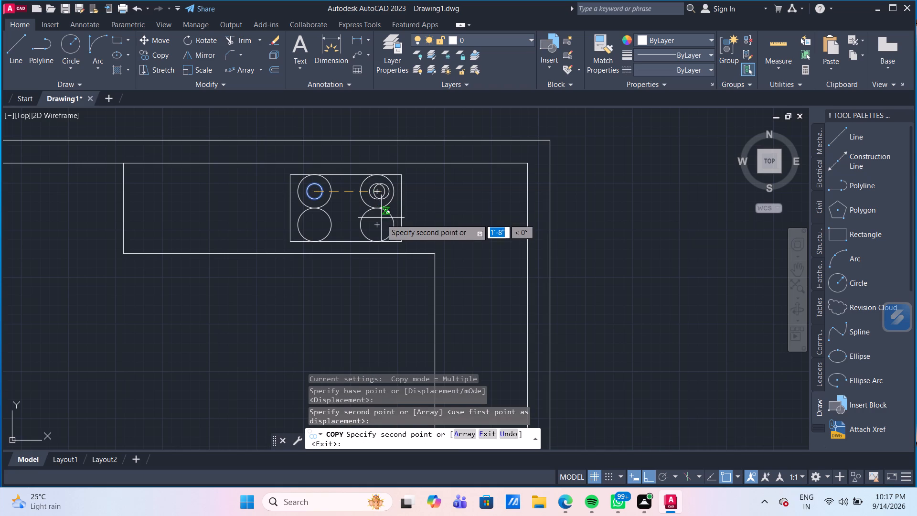
pyautogui.click(378, 226)
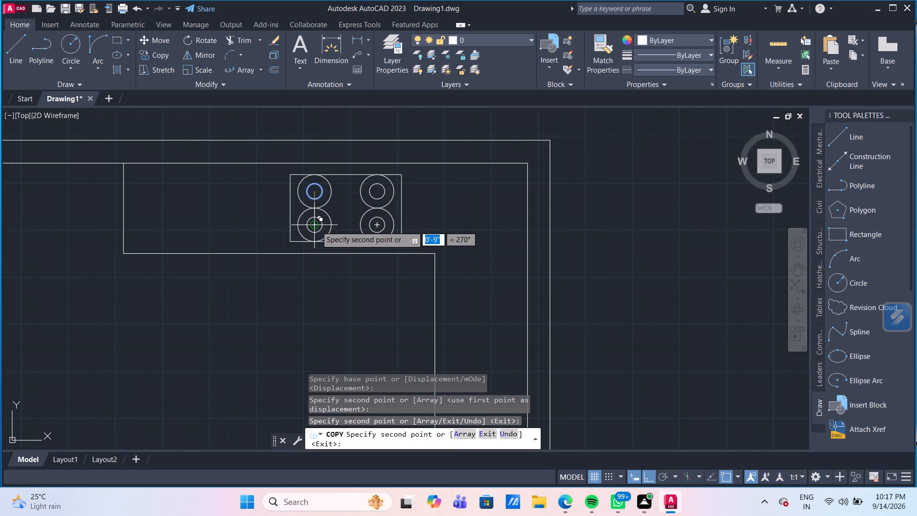
pyautogui.click(316, 226)
pyautogui.press('Escape')
# Draw a rectangle with 3" filleted corners, about 1'-3" by 2', on the vertical leg of the L-shaped counter.
pyautogui.scroll(-2, 332, 225)
pyautogui.scroll(-1, 356, 255)
pyautogui.moveTo(335, 281); pyautogui.dragTo(349, 242, button='middle')
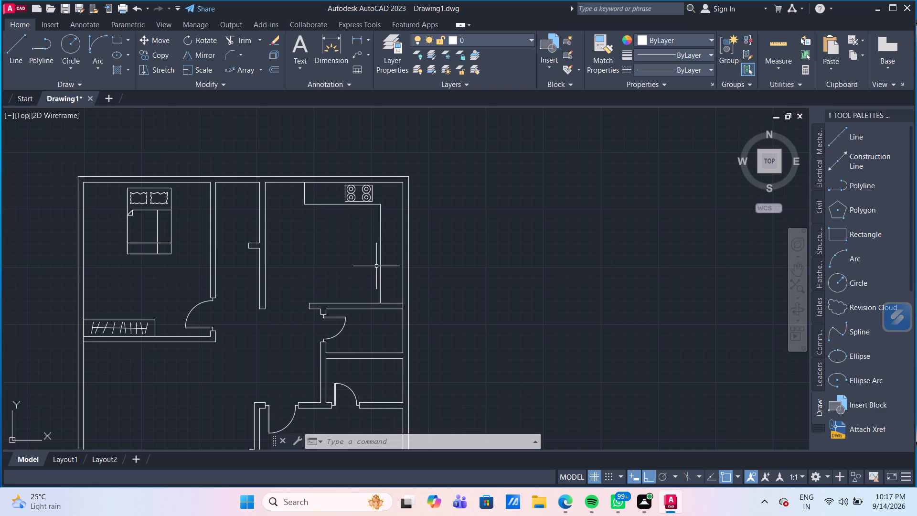
pyautogui.scroll(2, 380, 266)
pyautogui.moveTo(381, 263); pyautogui.dragTo(342, 273, button='middle')
pyautogui.scroll(-1, 342, 273)
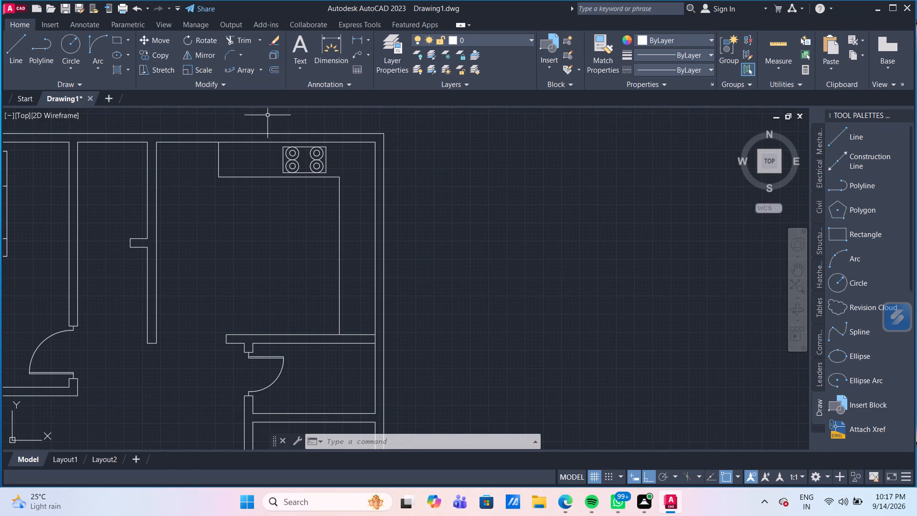
pyautogui.click(116, 42)
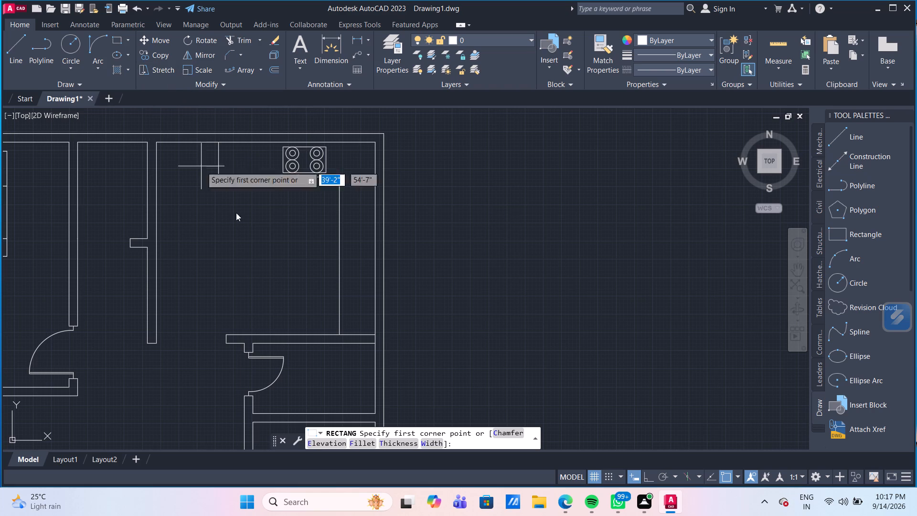
pyautogui.click(363, 446)
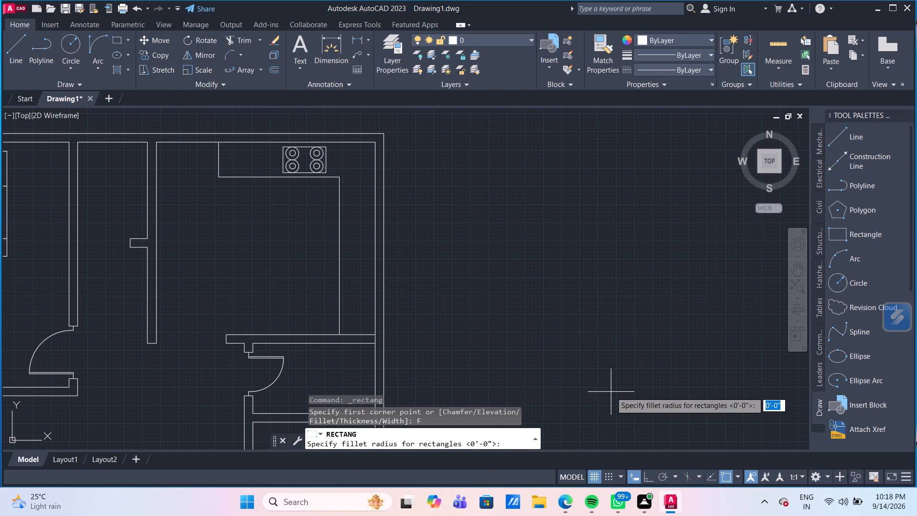
pyautogui.write('3"')
pyautogui.press('Return')
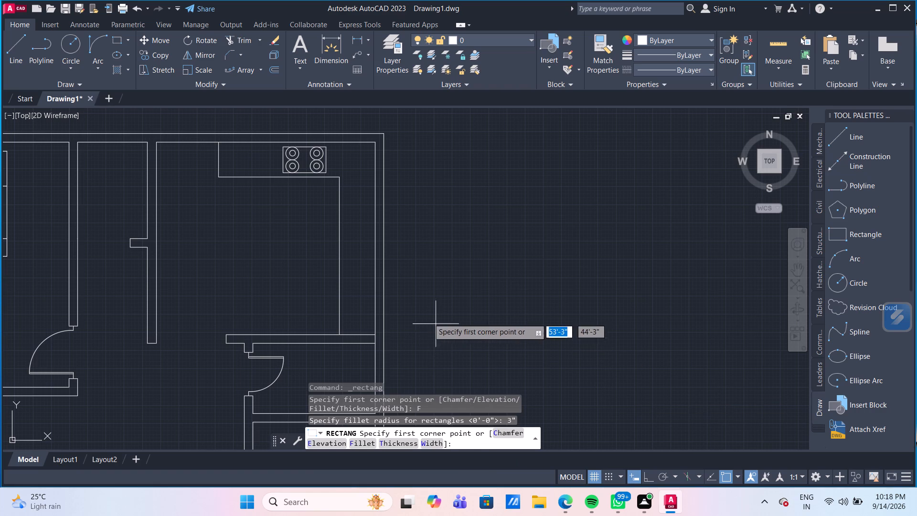
pyautogui.scroll(2, 360, 287)
pyautogui.scroll(-1, 344, 277)
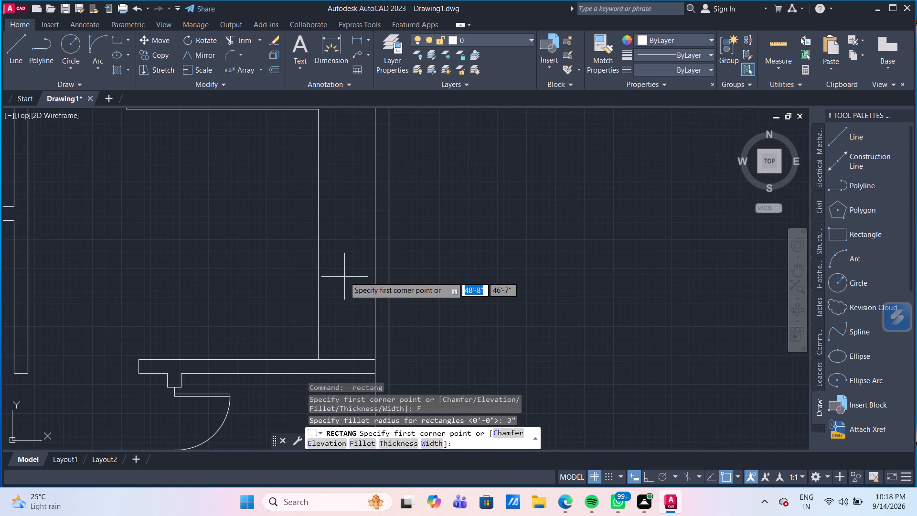
pyautogui.click(329, 254)
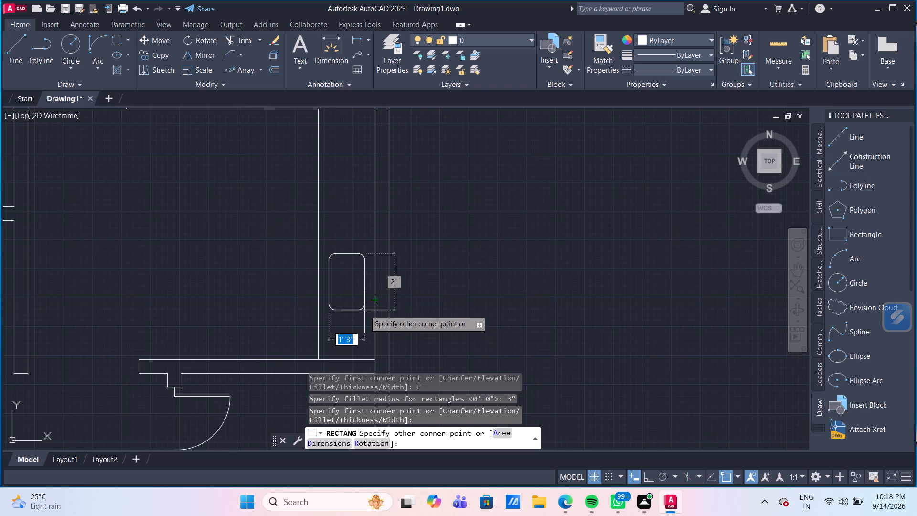
pyautogui.click(364, 310)
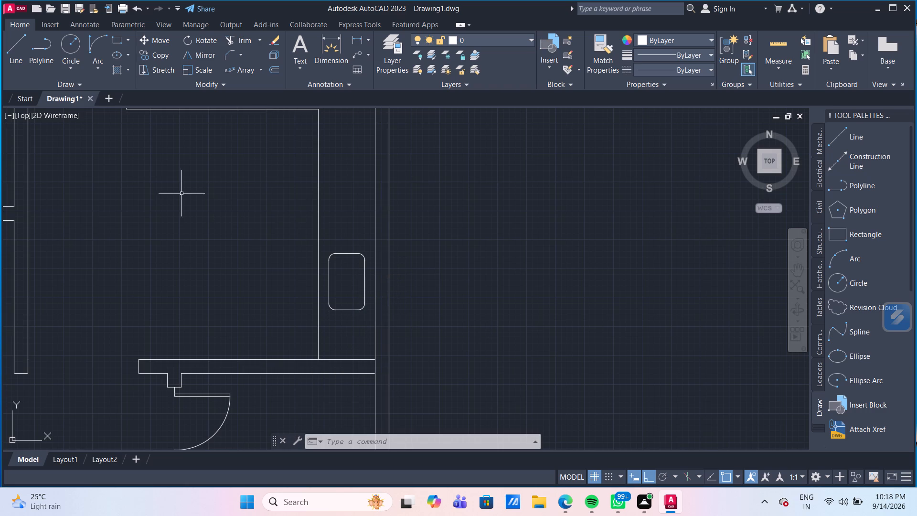
# Draw a line from the midpoint of the rounded rectangle's wall-side edge to its geometric centre.
pyautogui.moveTo(14, 43); pyautogui.dragTo(39, 63)
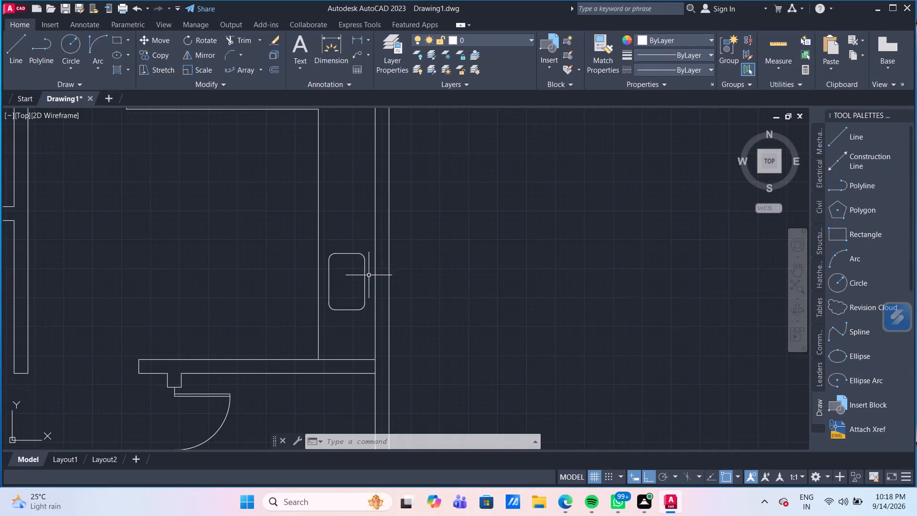
pyautogui.click(14, 43)
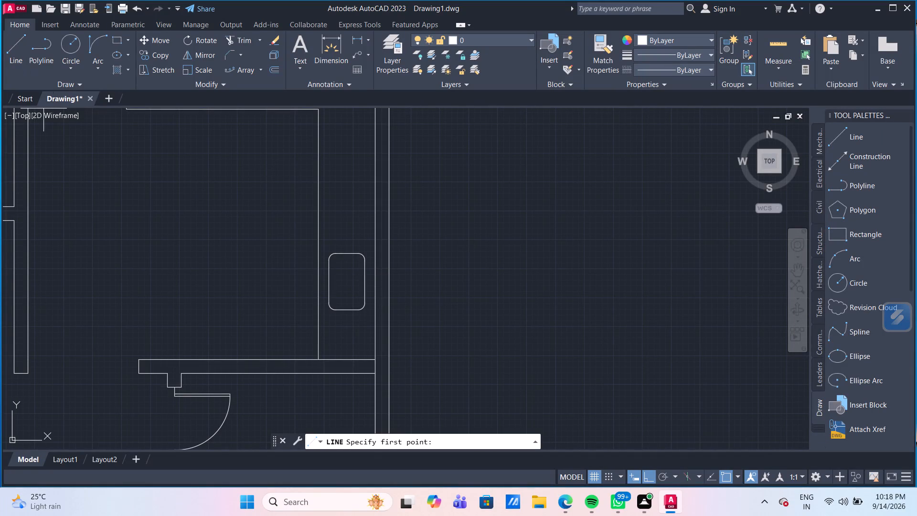
pyautogui.click(367, 284)
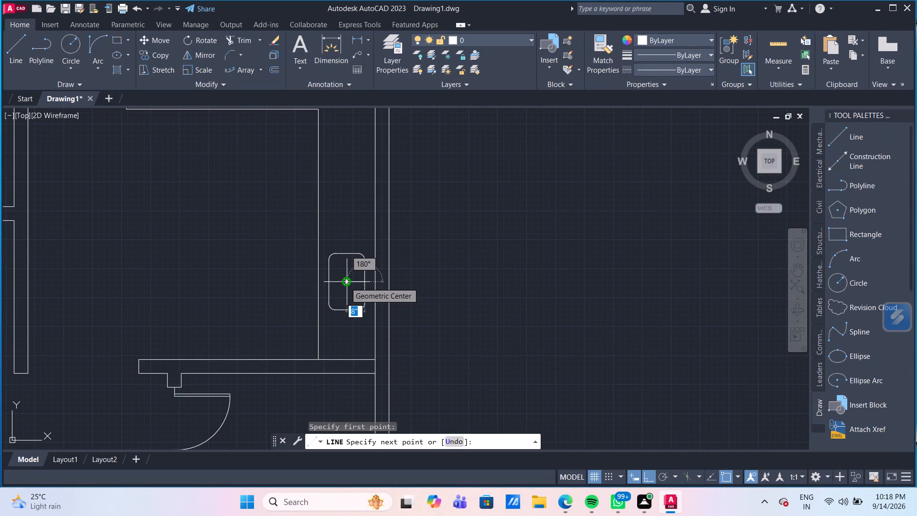
pyautogui.click(345, 282)
pyautogui.press('Return')
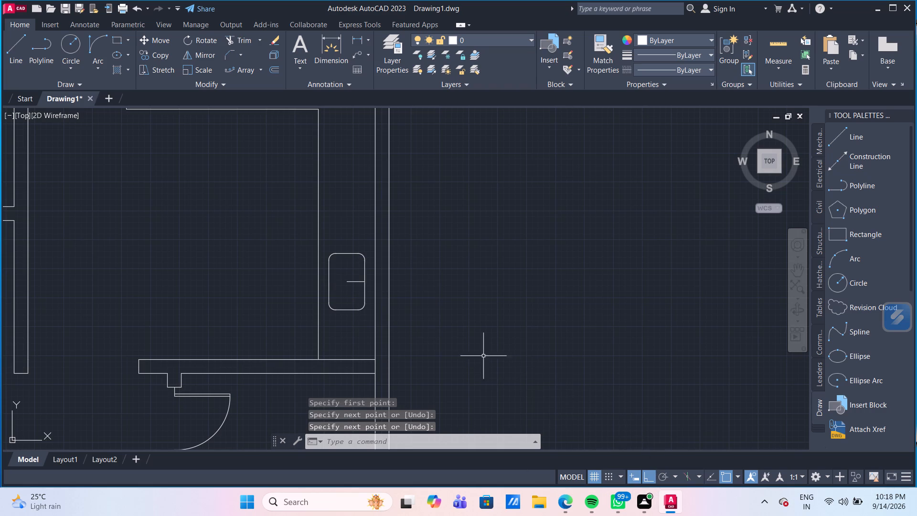
# Offset the short horizontal line inside the rounded rectangle by 1" both below and above it.
pyautogui.scroll(1, 426, 312)
pyautogui.scroll(2, 341, 277)
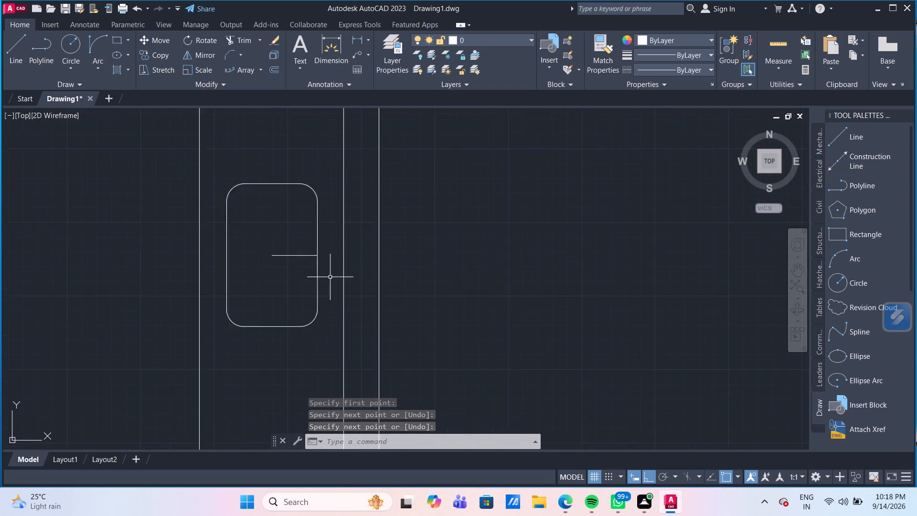
pyautogui.moveTo(324, 278); pyautogui.dragTo(341, 296, button='middle')
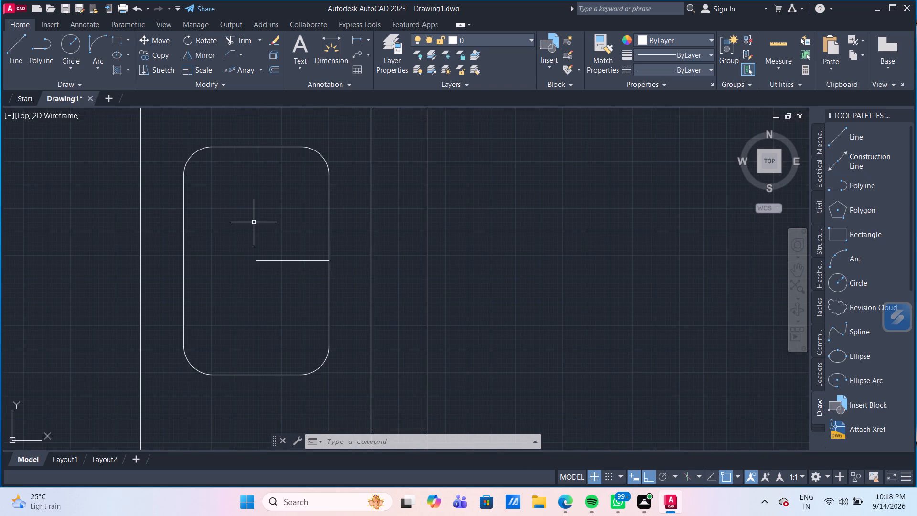
pyautogui.press('o')
pyautogui.press('Return')
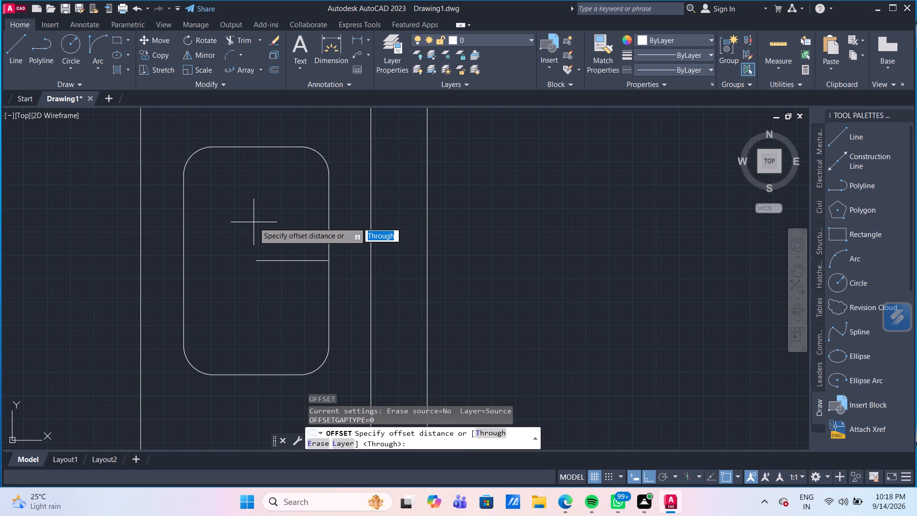
pyautogui.press('Return')
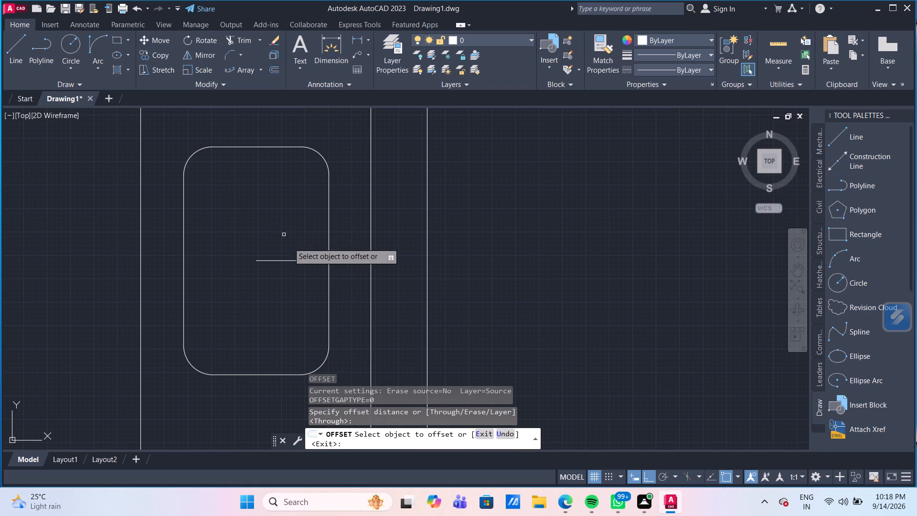
pyautogui.click(305, 261)
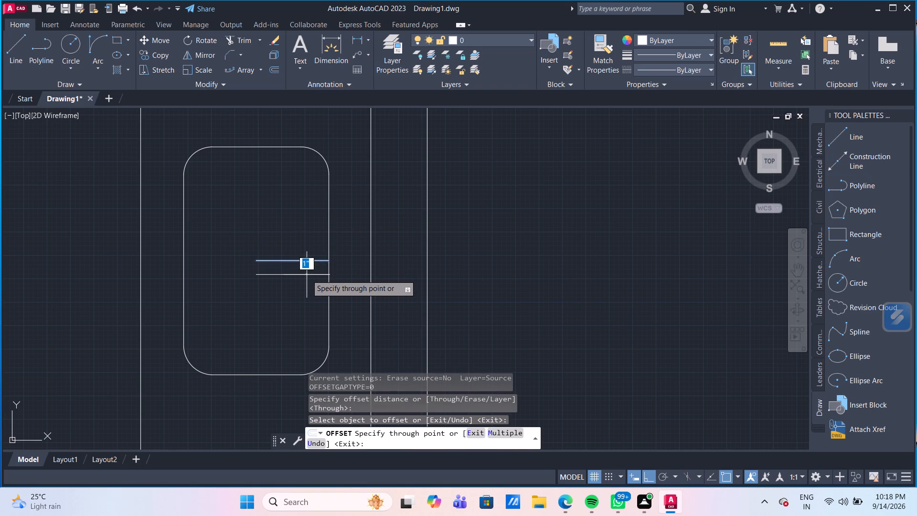
pyautogui.write('1"')
pyautogui.press('Return')
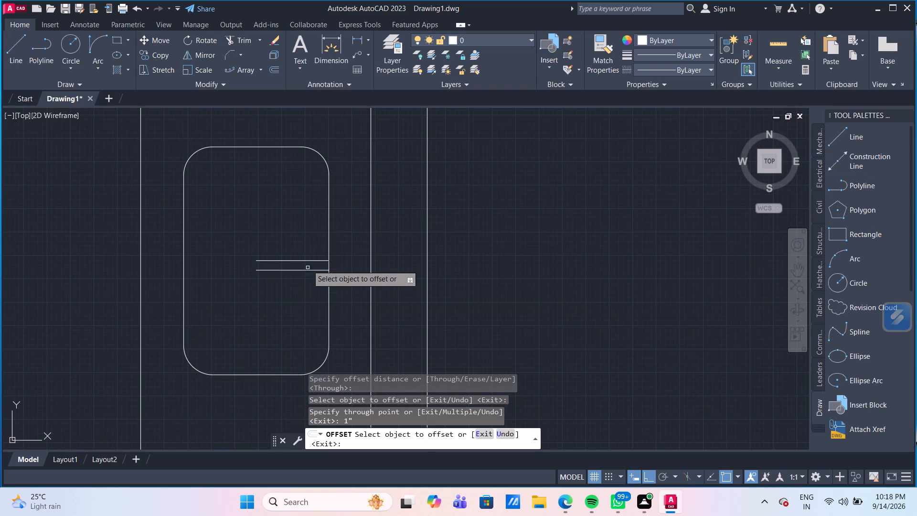
pyautogui.click(306, 259)
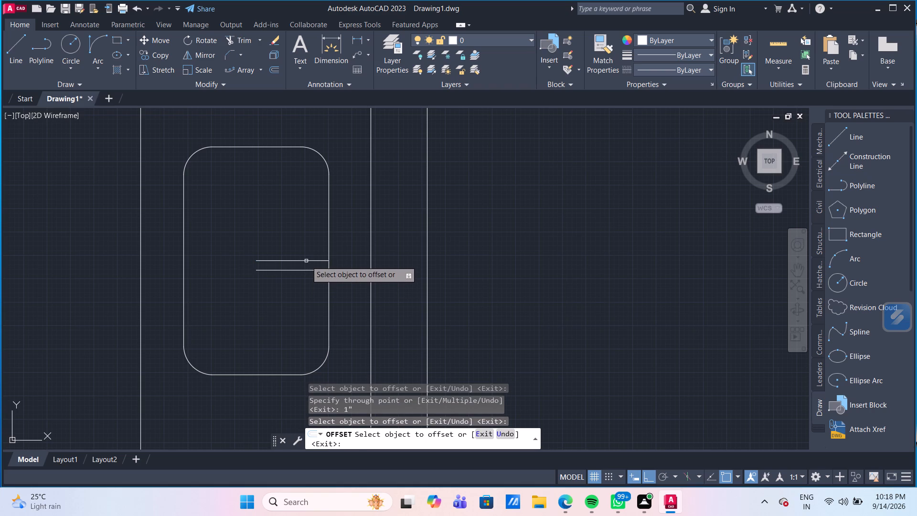
pyautogui.click(306, 261)
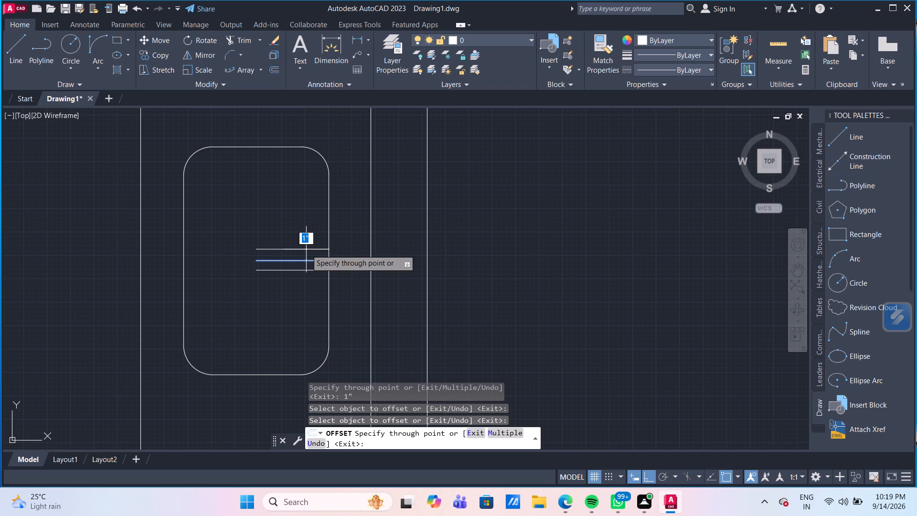
pyautogui.press("'")
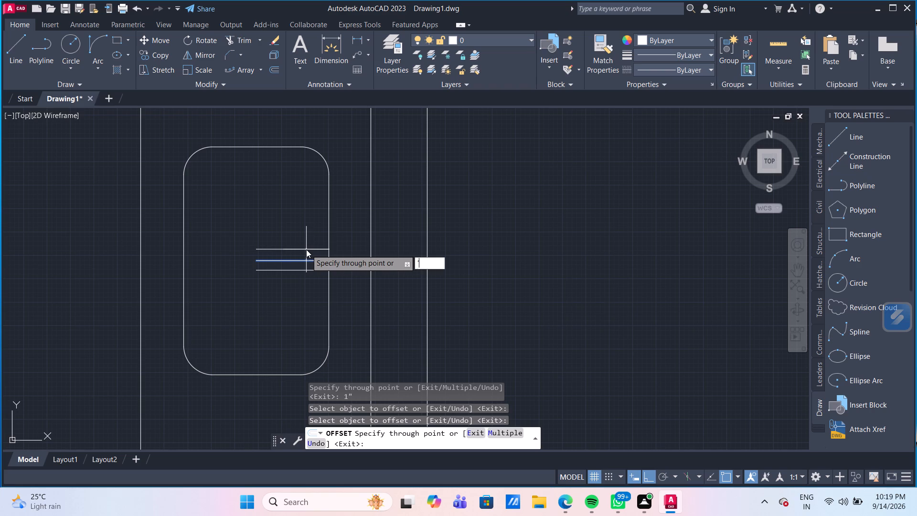
pyautogui.press('BackSpace')
pyautogui.write('1"')
pyautogui.press('Return')
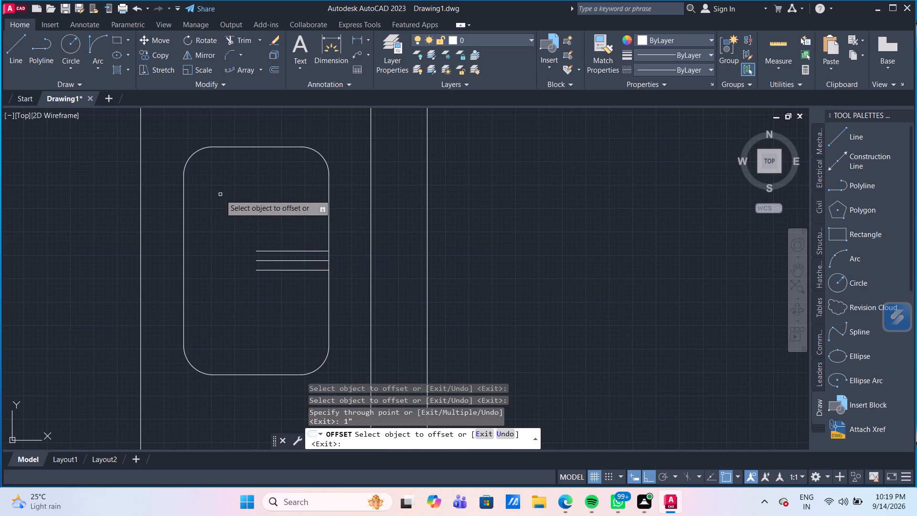
# Draw a two-segment V from the upper offset line's wall-side end through the centre line's inner end to the lower line's wall-side end.
pyautogui.click(21, 56)
pyautogui.scroll(2, 243, 196)
pyautogui.moveTo(321, 236); pyautogui.dragTo(277, 126, button='middle')
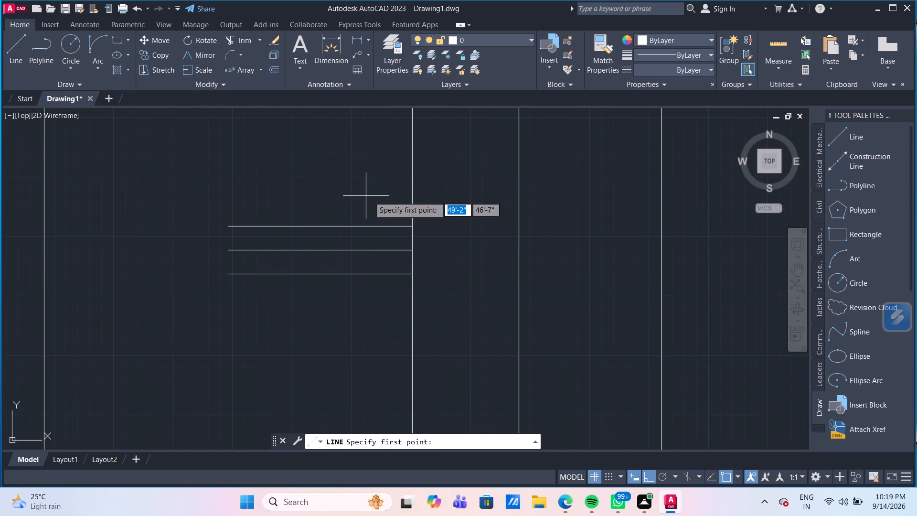
pyautogui.moveTo(411, 228); pyautogui.dragTo(385, 228)
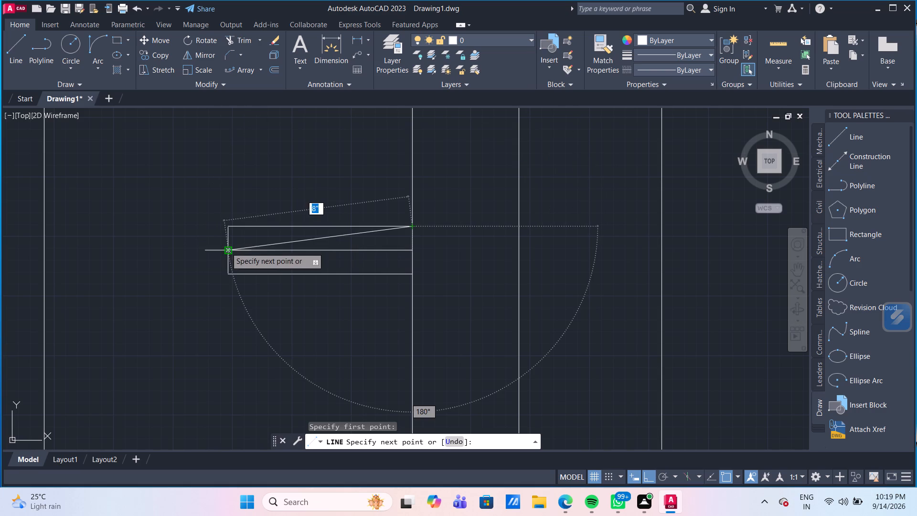
pyautogui.click(226, 247)
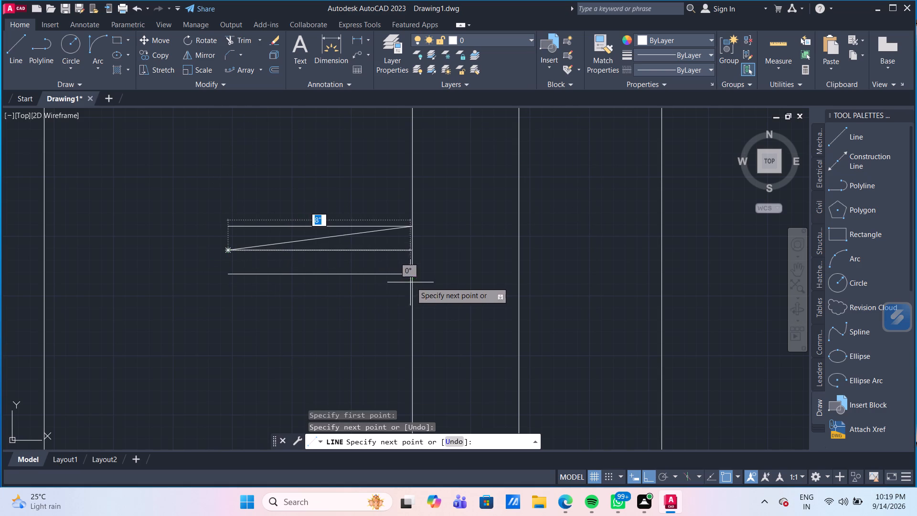
pyautogui.click(409, 273)
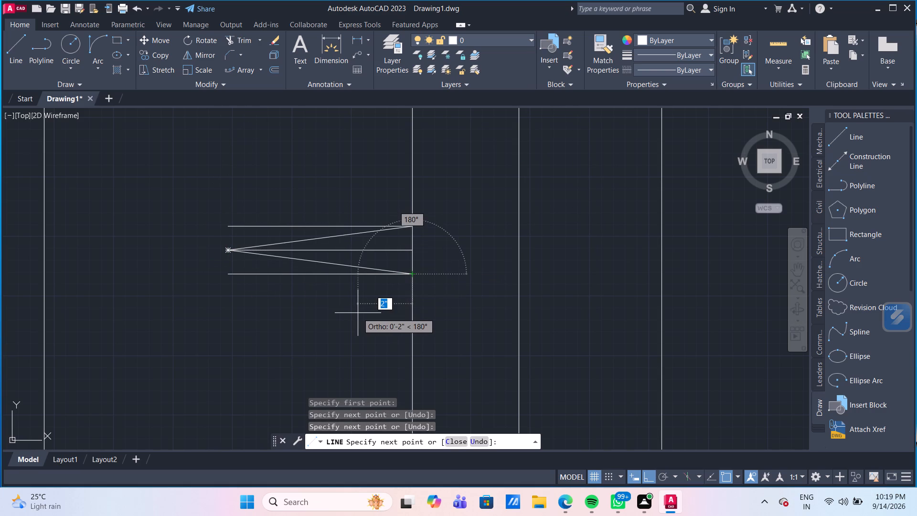
pyautogui.press('Escape')
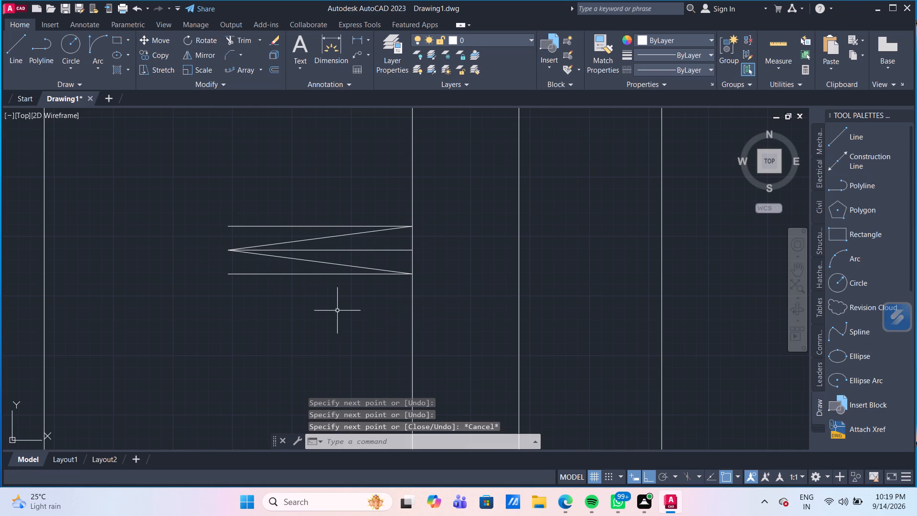
# Erase the two 1" offset lines above and below the tap's centre line.
pyautogui.click(248, 278)
pyautogui.click(243, 271)
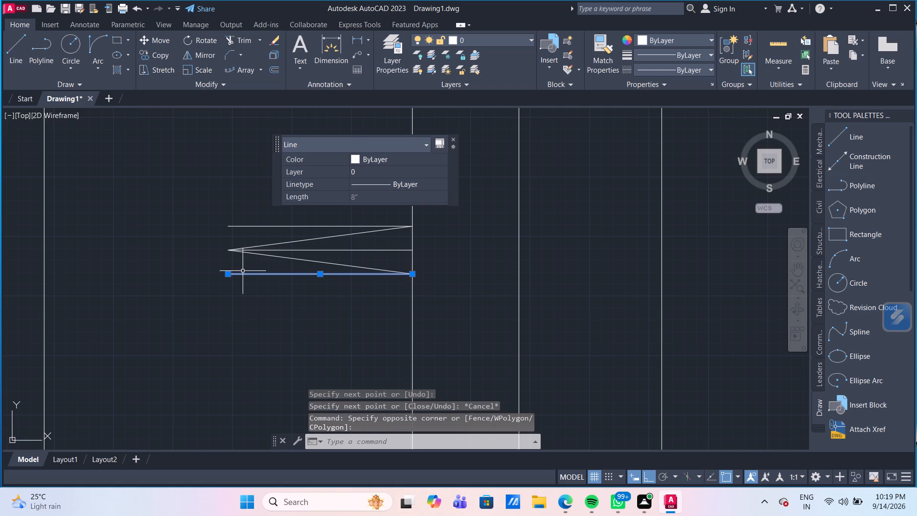
pyautogui.click(252, 227)
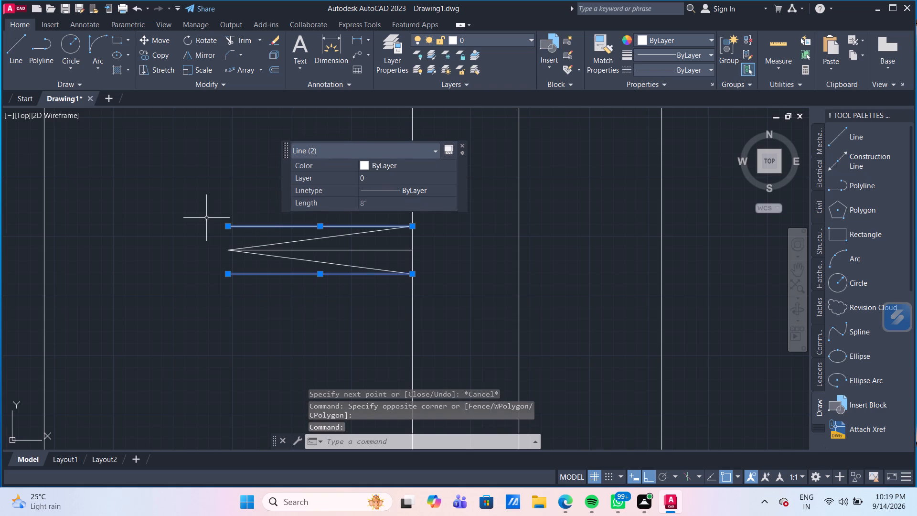
pyautogui.press('Delete')
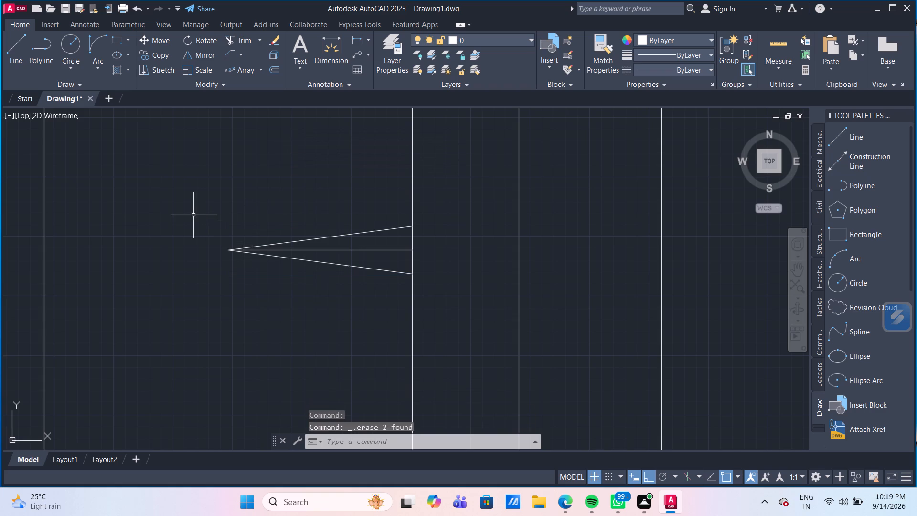
# Draw a vertical line about 3" long across the V-shaped tap near its pointed tip.
pyautogui.click(14, 57)
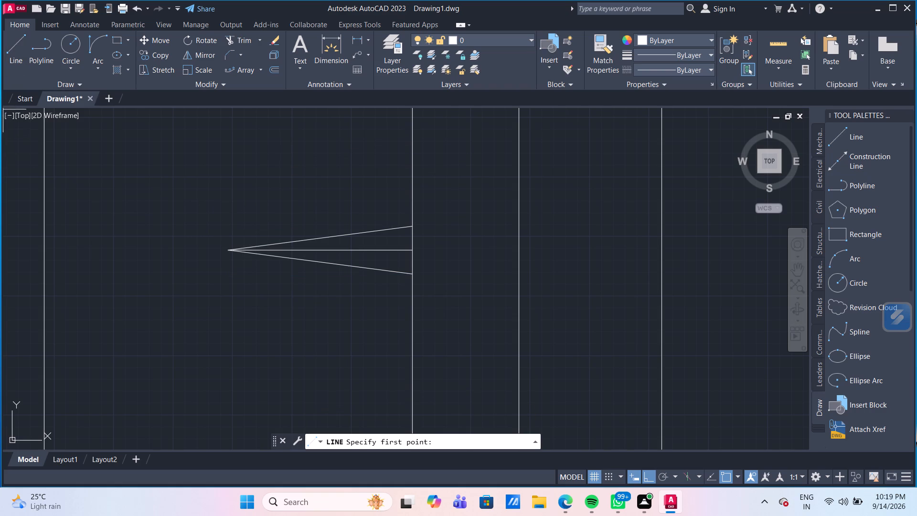
pyautogui.click(268, 229)
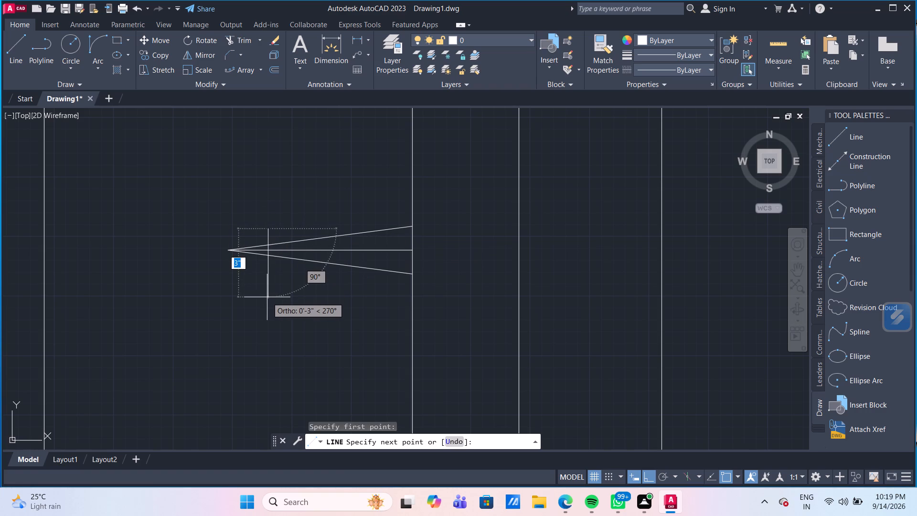
pyautogui.click(267, 297)
pyautogui.scroll(2, 243, 267)
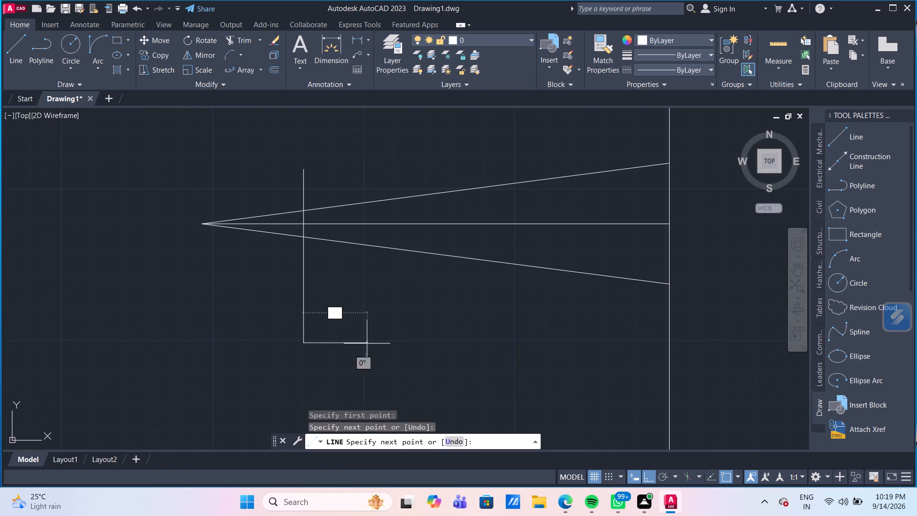
pyautogui.press('Escape')
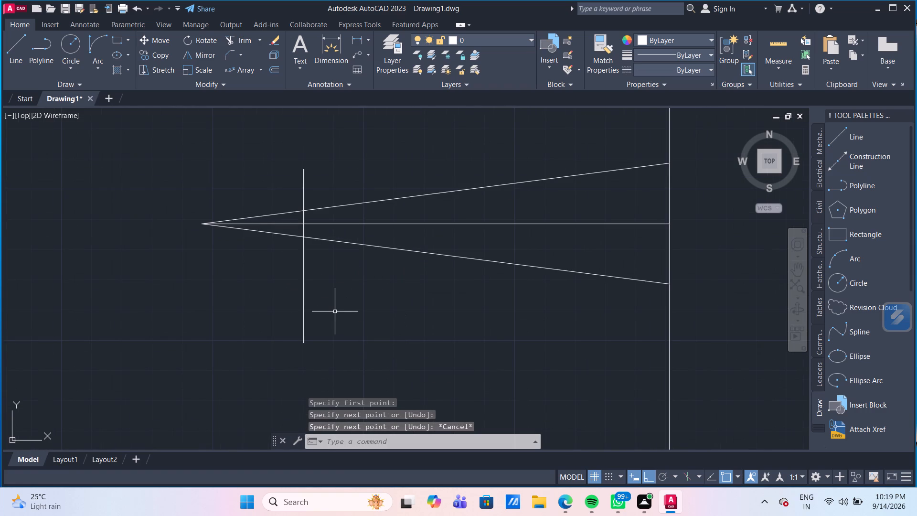
# Trim off the V's tip and centre line beyond the vertical line, plus the vertical line's ends outside the V.
pyautogui.write('TR')
pyautogui.press('Return')
pyautogui.moveTo(255, 174); pyautogui.dragTo(256, 193)
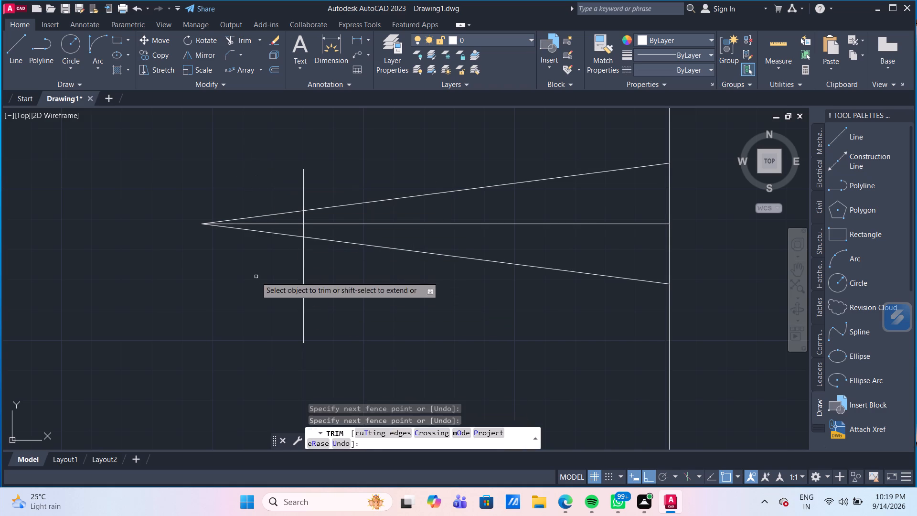
pyautogui.moveTo(268, 266); pyautogui.dragTo(268, 253)
pyautogui.click(267, 215)
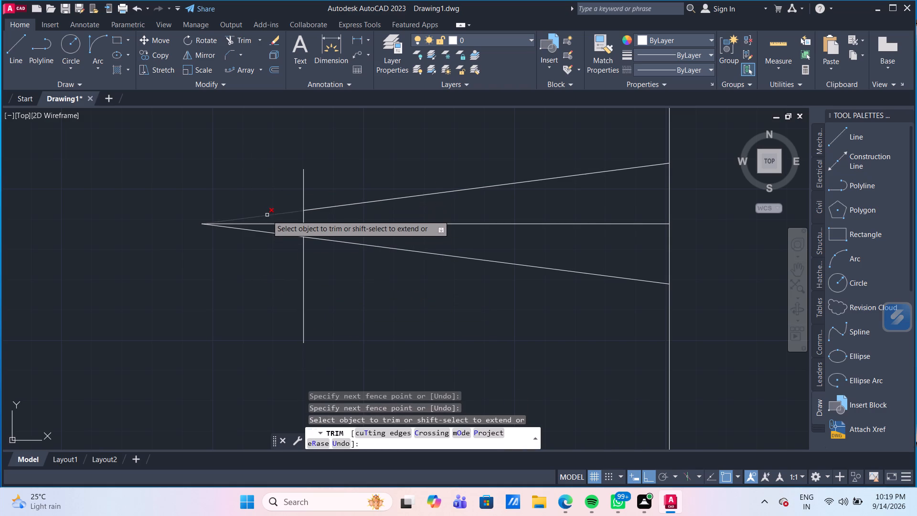
pyautogui.click(273, 226)
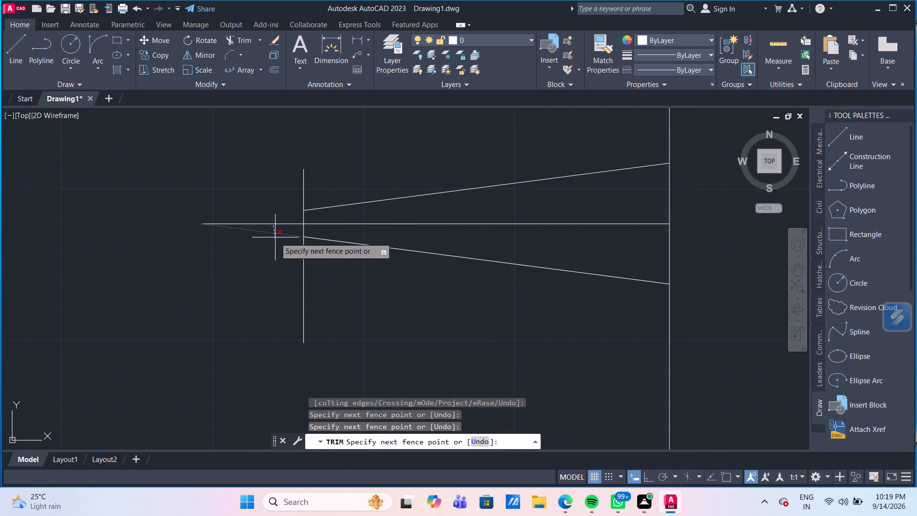
pyautogui.click(276, 243)
pyautogui.click(281, 220)
pyautogui.click(282, 241)
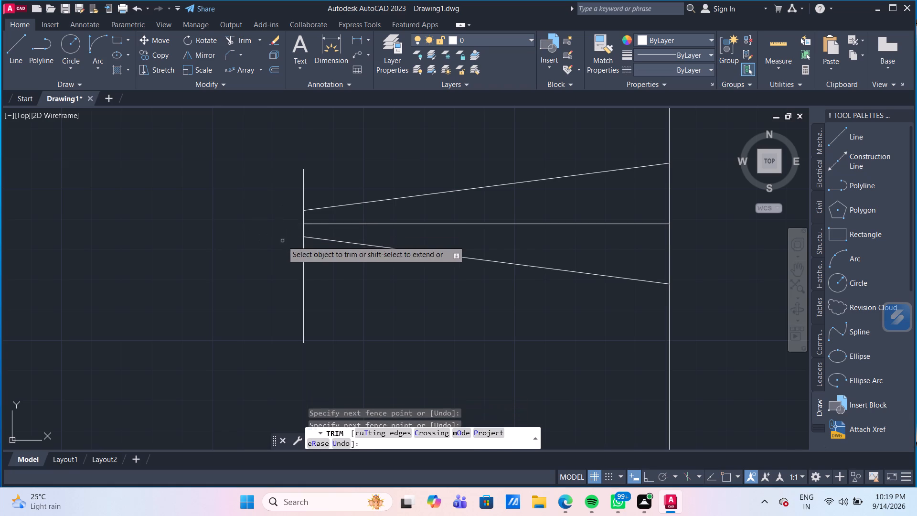
pyautogui.click(303, 271)
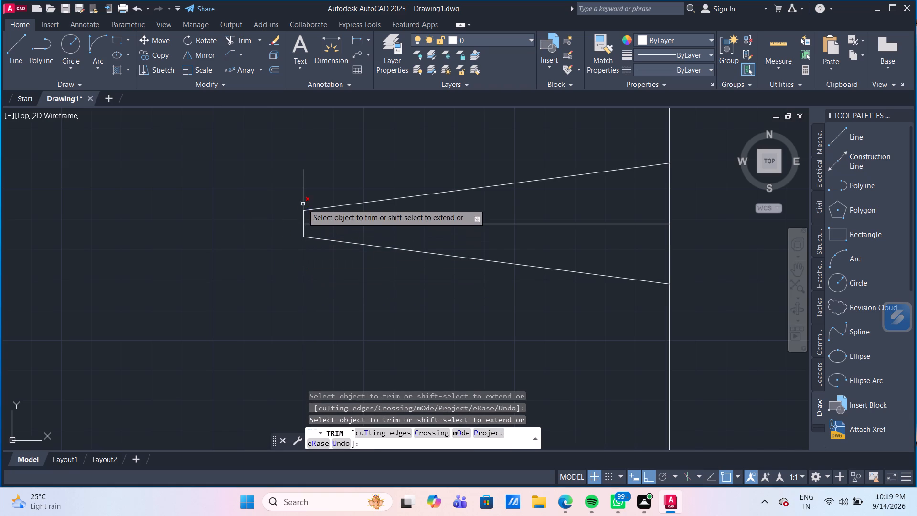
pyautogui.click(304, 197)
pyautogui.scroll(1, 310, 250)
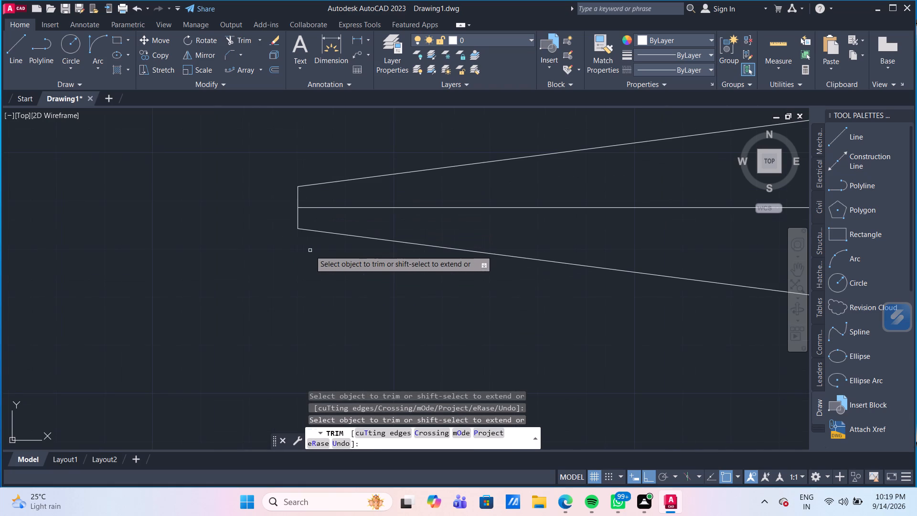
pyautogui.moveTo(313, 267); pyautogui.dragTo(308, 295, button='middle')
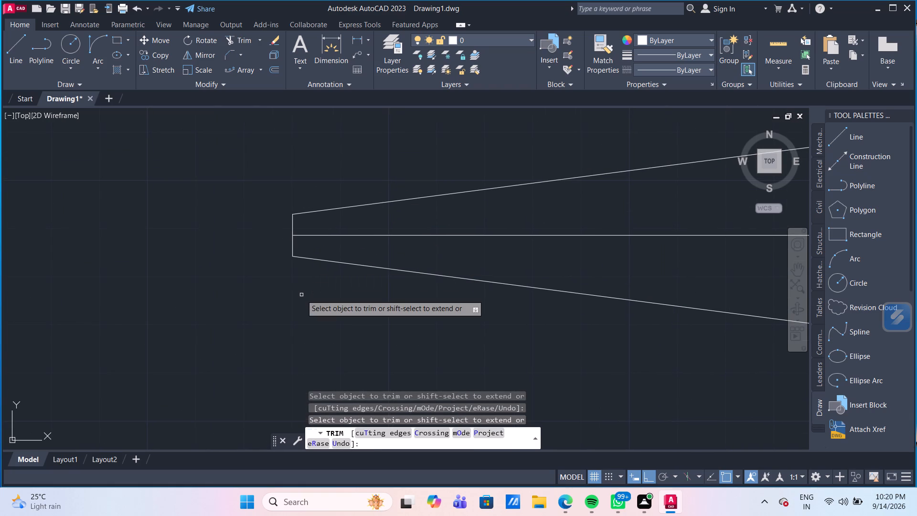
pyautogui.press('Escape')
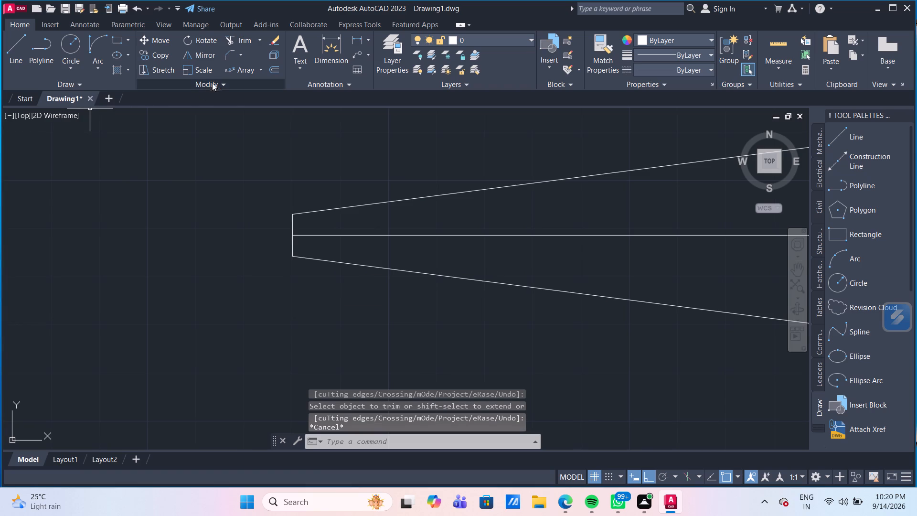
# Erase the short vertical line closing the tap's narrow end.
pyautogui.click(293, 225)
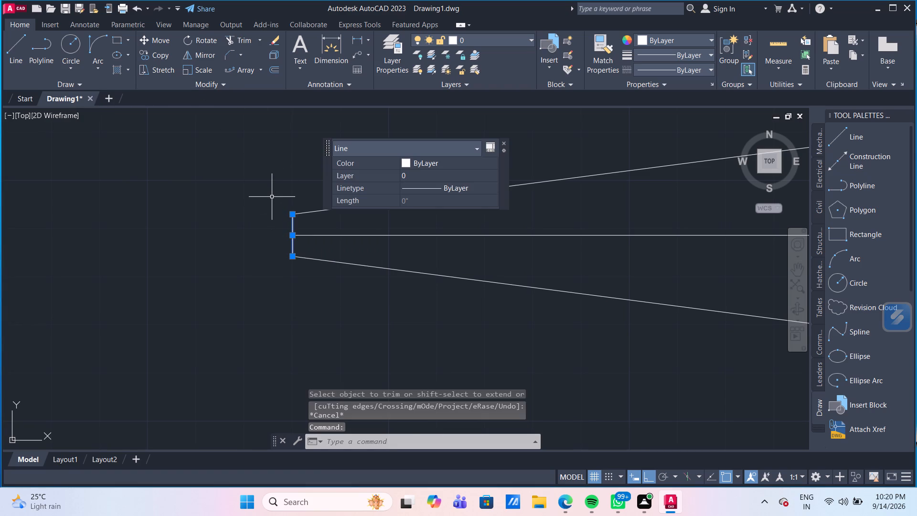
pyautogui.press('Delete')
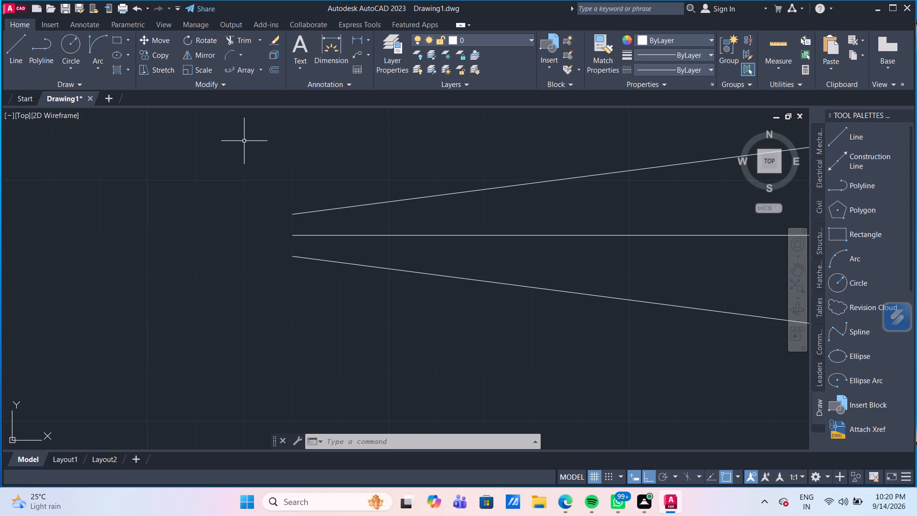
# Join the narrow ends of the tap's two slanted lines with a tangent Blend curve.
pyautogui.click(243, 83)
pyautogui.click(417, 443)
pyautogui.press('b')
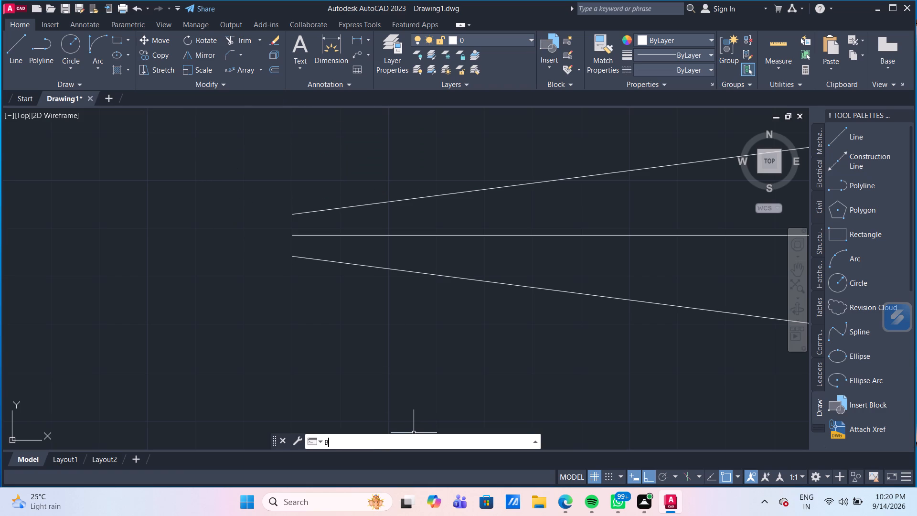
pyautogui.press('l')
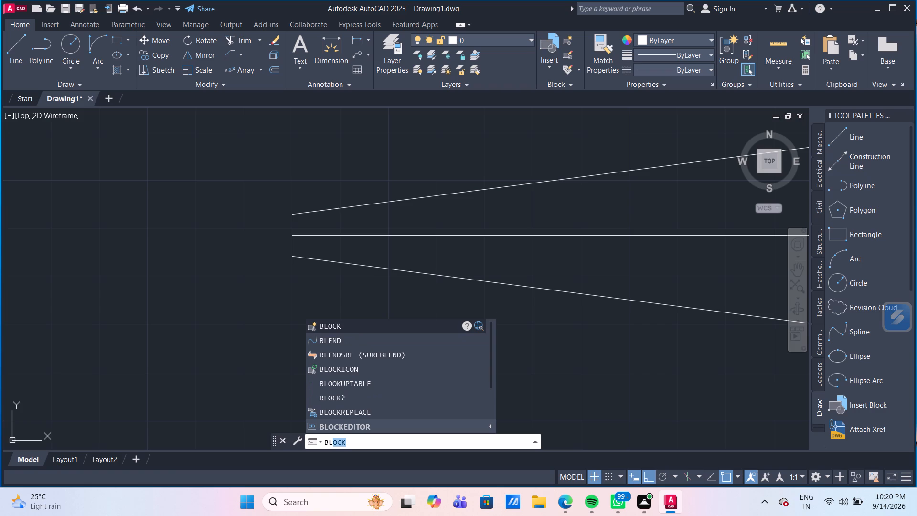
pyautogui.click(360, 338)
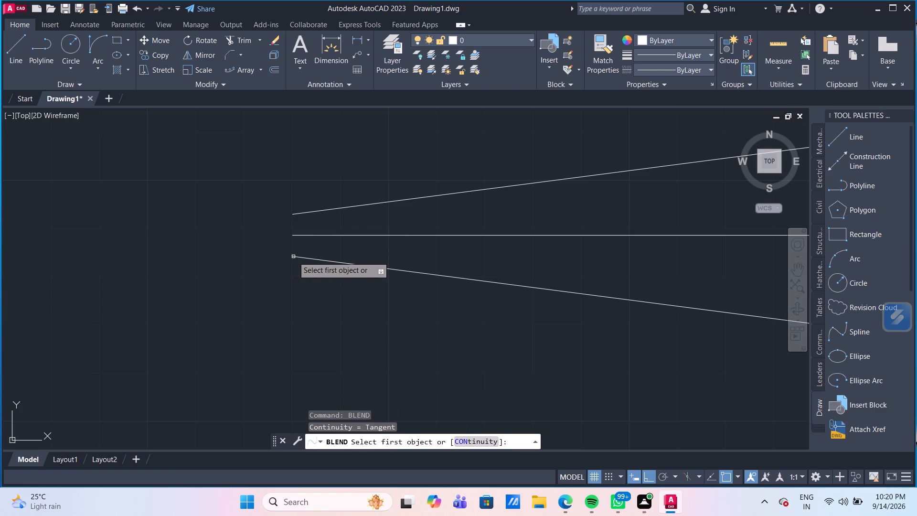
pyautogui.click(293, 257)
pyautogui.click(296, 215)
pyautogui.press('Escape')
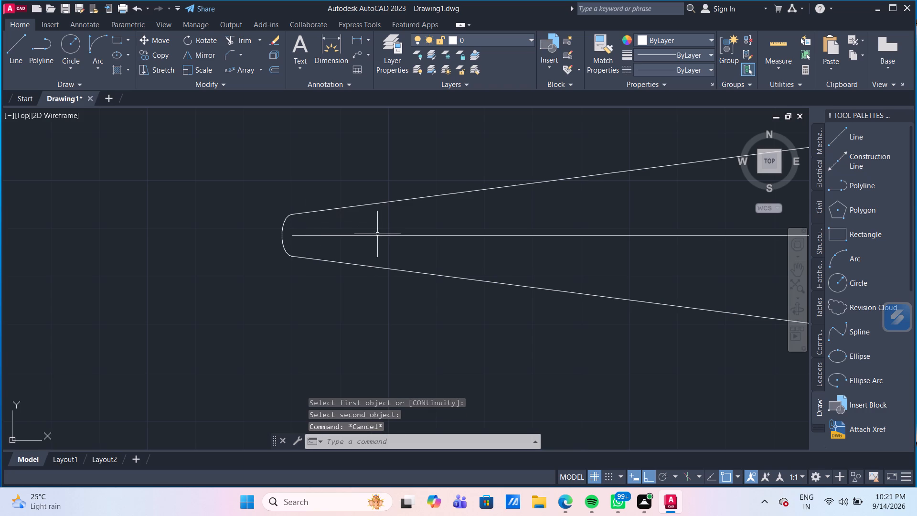
# Erase the horizontal centre line inside the tapered tap.
pyautogui.click(375, 237)
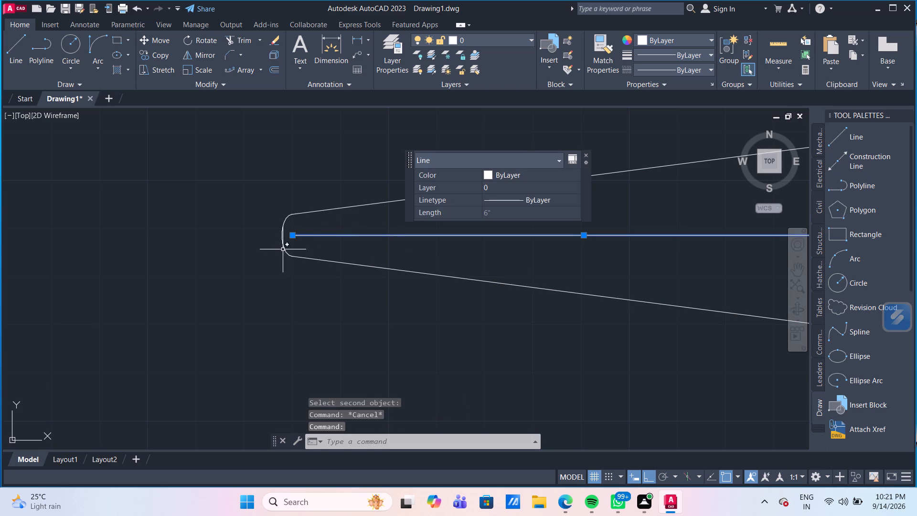
pyautogui.click(290, 238)
pyautogui.press('Escape')
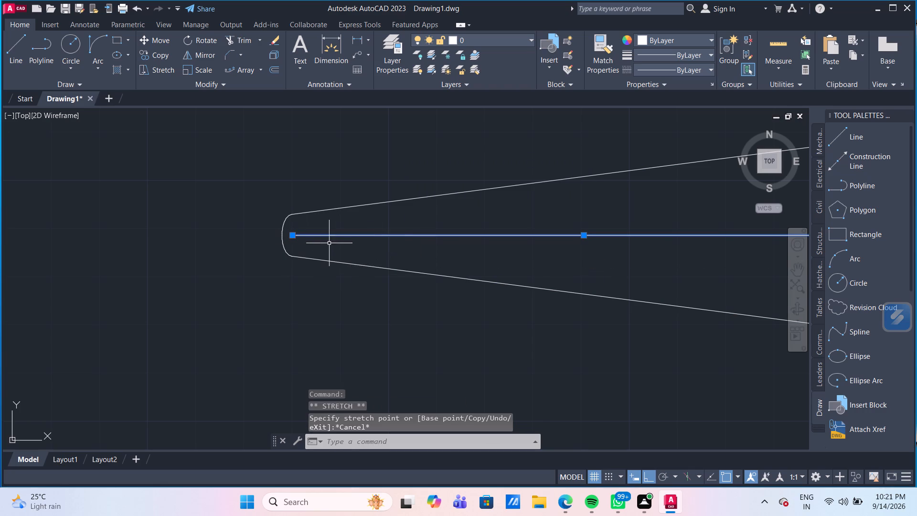
pyautogui.press('Delete')
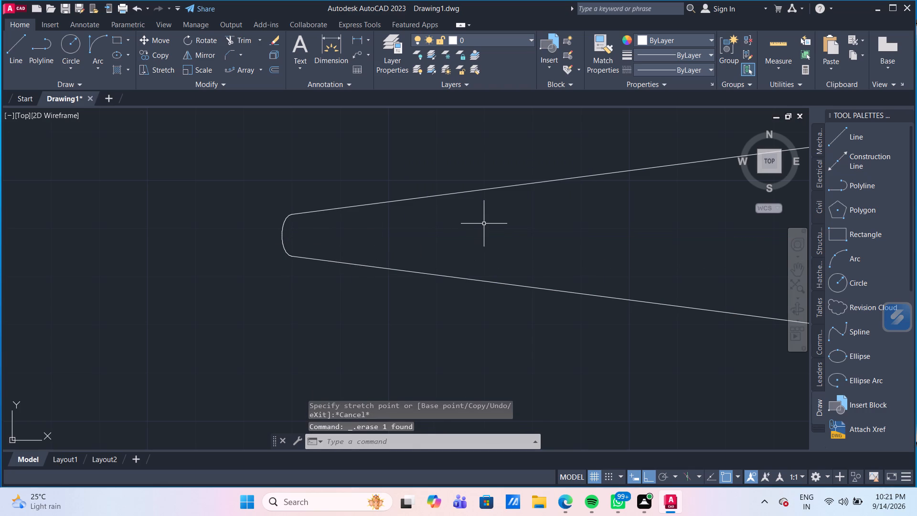
pyautogui.scroll(-5, 484, 224)
pyautogui.scroll(-2, 491, 281)
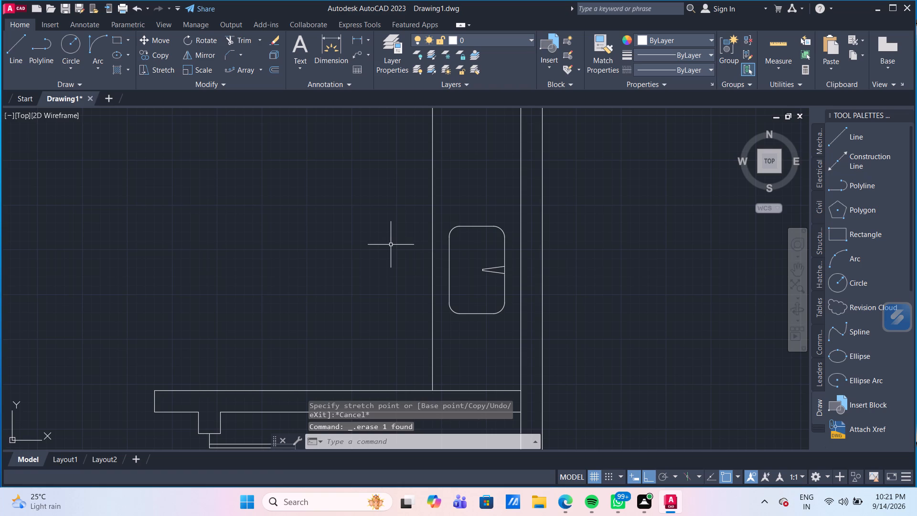
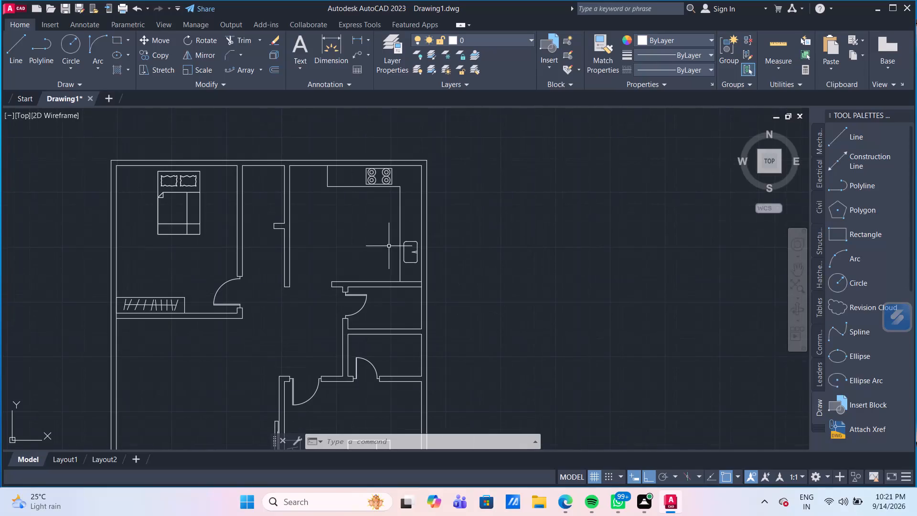
# Examine the overall floor plan and the empty living room to decide what needs work next.
pyautogui.moveTo(377, 205); pyautogui.dragTo(416, 165, button='middle')
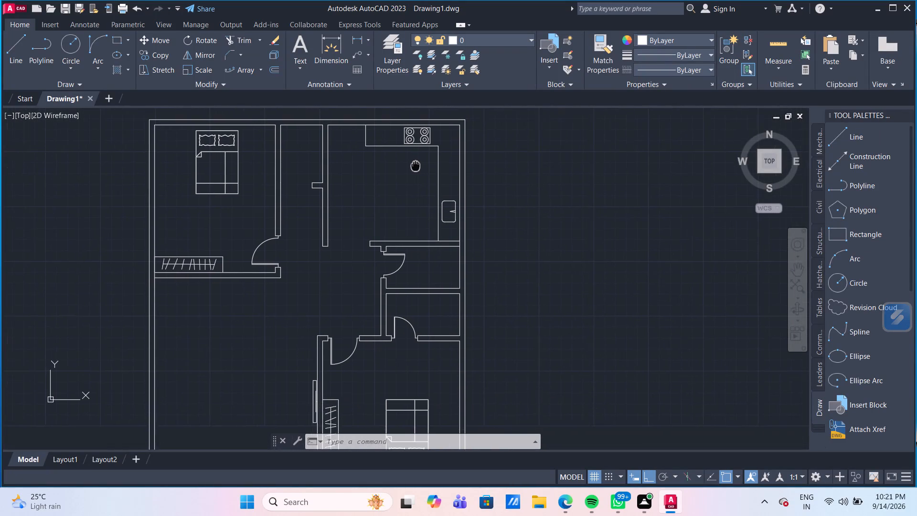
pyautogui.moveTo(416, 165); pyautogui.dragTo(450, 149, button='middle')
pyautogui.scroll(-1, 373, 275)
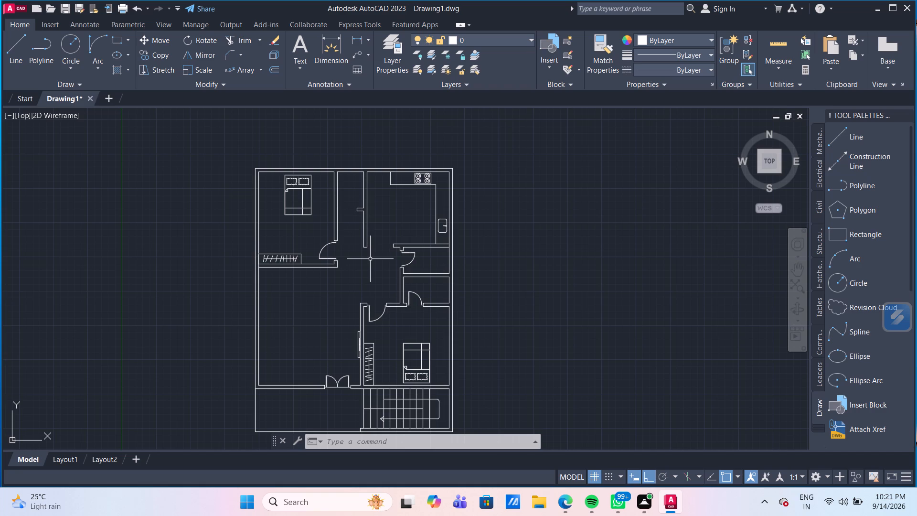
pyautogui.moveTo(361, 287); pyautogui.dragTo(353, 232, button='middle')
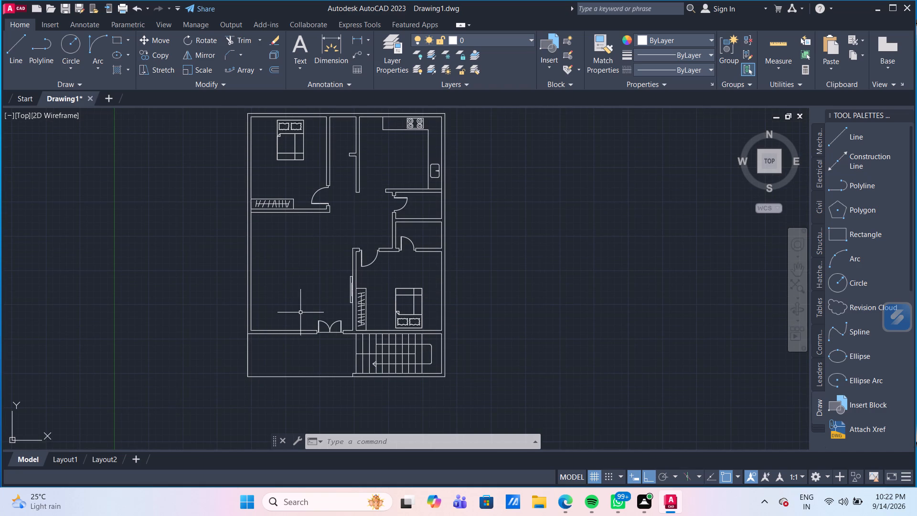
pyautogui.scroll(2, 302, 296)
pyautogui.moveTo(306, 294); pyautogui.dragTo(377, 349, button='middle')
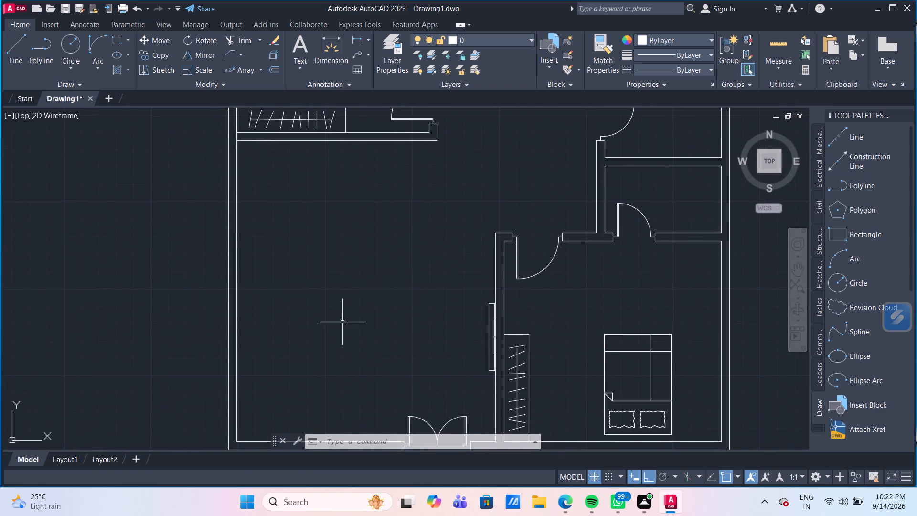
pyautogui.scroll(-1, 315, 298)
pyautogui.moveTo(331, 308); pyautogui.dragTo(356, 337, button='middle')
pyautogui.scroll(-1, 331, 308)
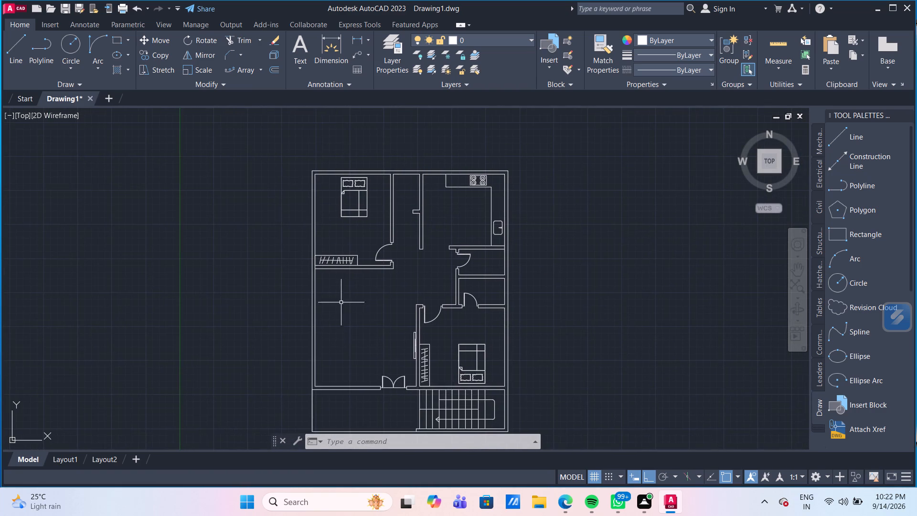
# Trim the outer wall's inner line between the two partition lines separating the upper-left bedroom from the living room.
pyautogui.scroll(2, 340, 297)
pyautogui.moveTo(340, 297); pyautogui.dragTo(355, 348, button='middle')
pyautogui.scroll(-2, 355, 348)
pyautogui.scroll(1, 355, 348)
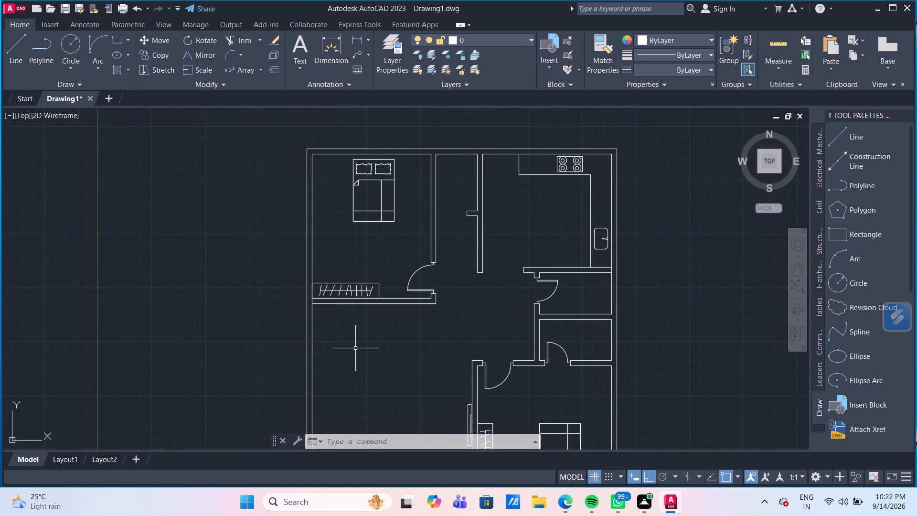
pyautogui.write('TR')
pyautogui.press('Return')
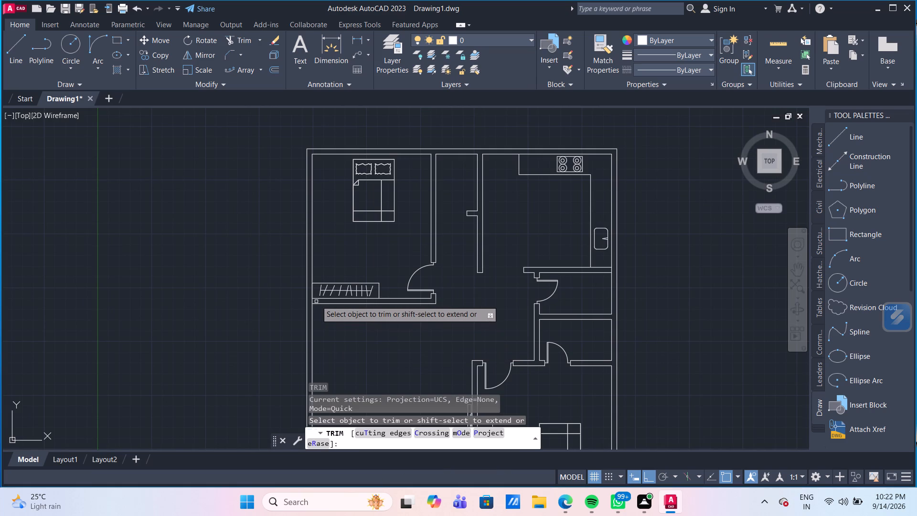
pyautogui.click(313, 301)
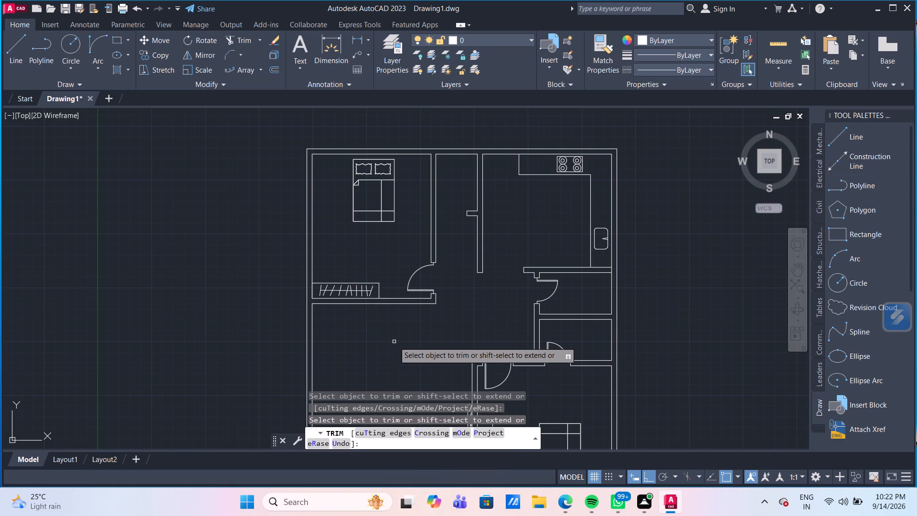
pyautogui.press('Escape')
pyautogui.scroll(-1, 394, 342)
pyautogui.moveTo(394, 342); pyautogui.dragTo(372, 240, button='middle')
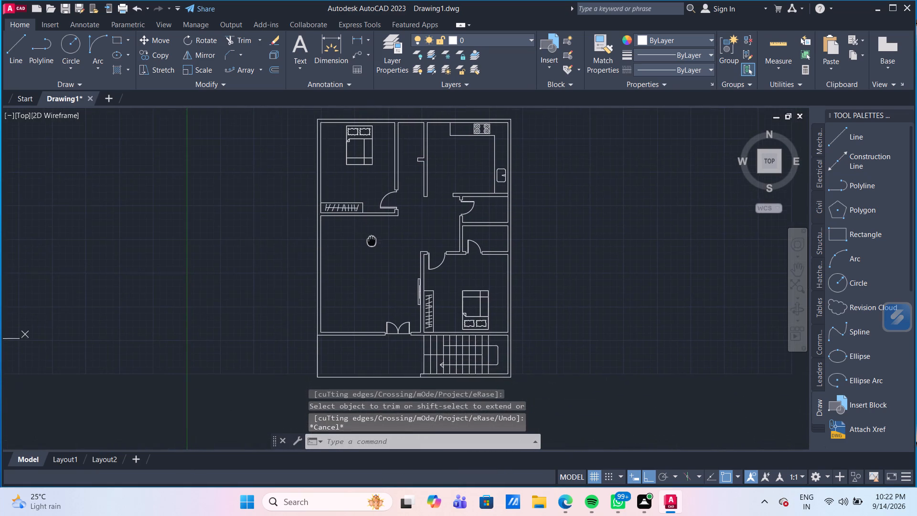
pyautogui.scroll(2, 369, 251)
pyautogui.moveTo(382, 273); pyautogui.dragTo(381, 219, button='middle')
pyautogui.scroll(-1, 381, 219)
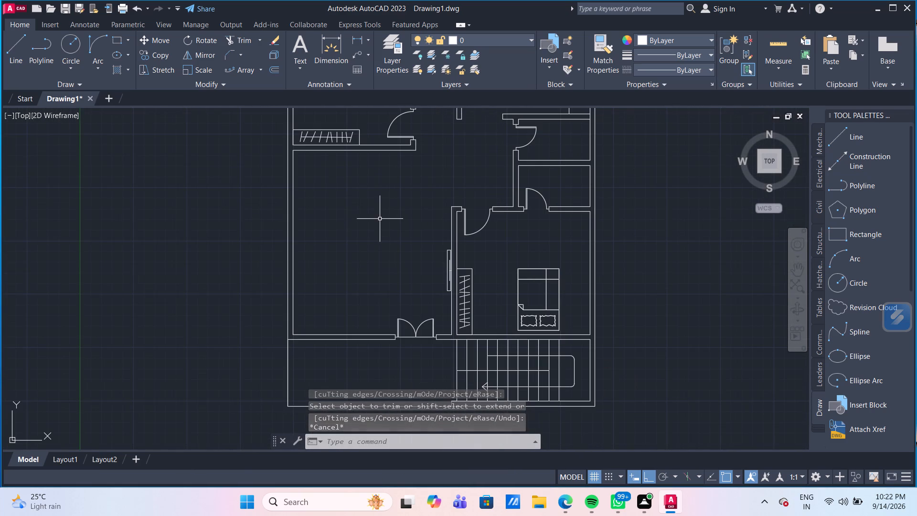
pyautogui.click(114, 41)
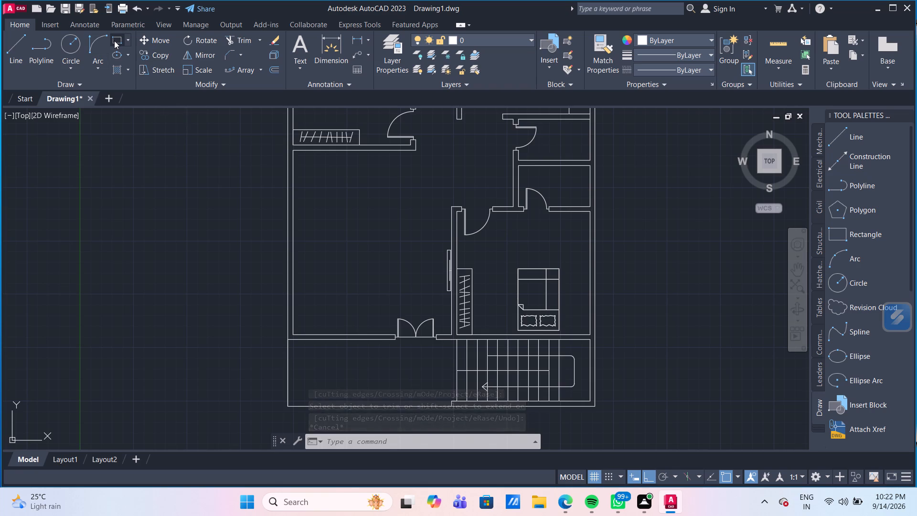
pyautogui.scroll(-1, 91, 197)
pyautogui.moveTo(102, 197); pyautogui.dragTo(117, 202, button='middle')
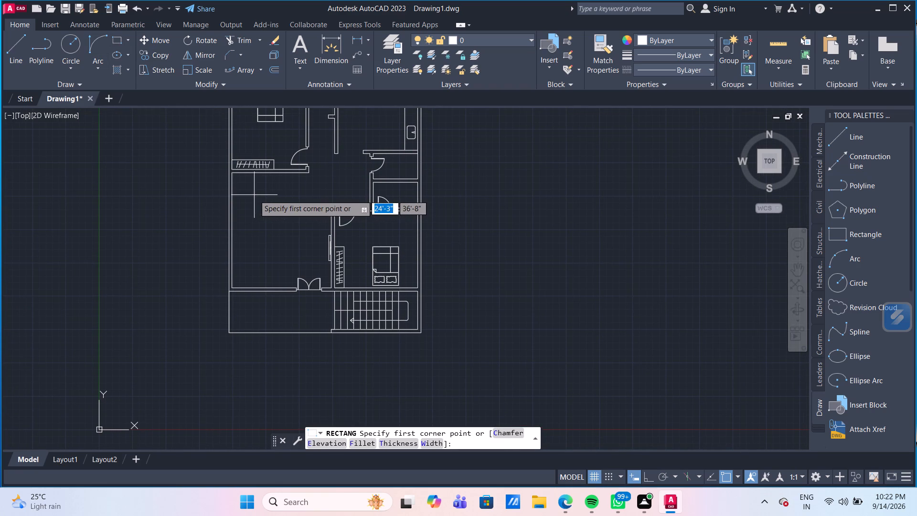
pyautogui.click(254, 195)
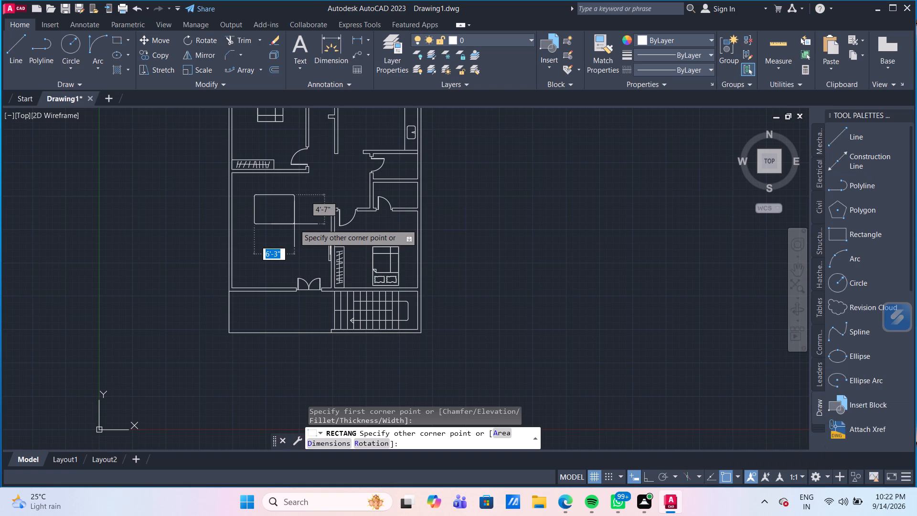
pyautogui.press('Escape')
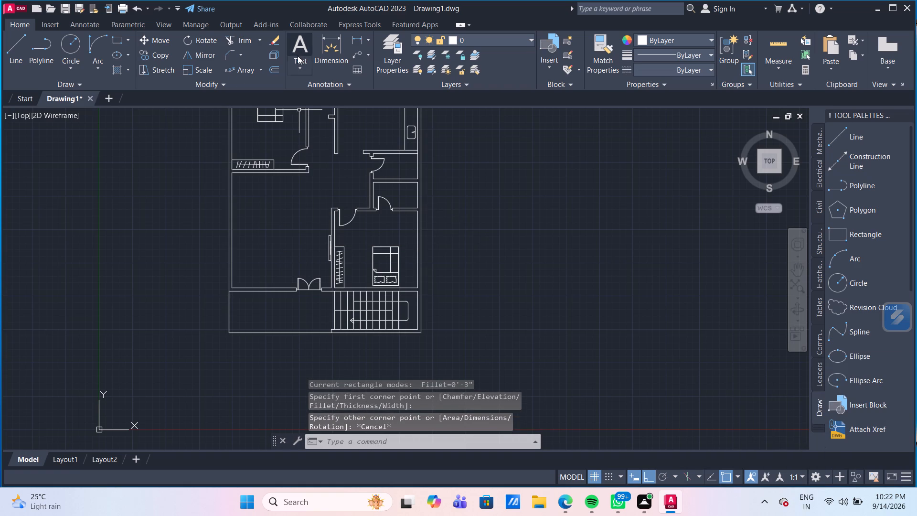
# Draw a sharp-cornered 6' by 4' rectangle in the empty space east of the floor plan, with the rectangle fillet radius set to 0.
pyautogui.click(119, 42)
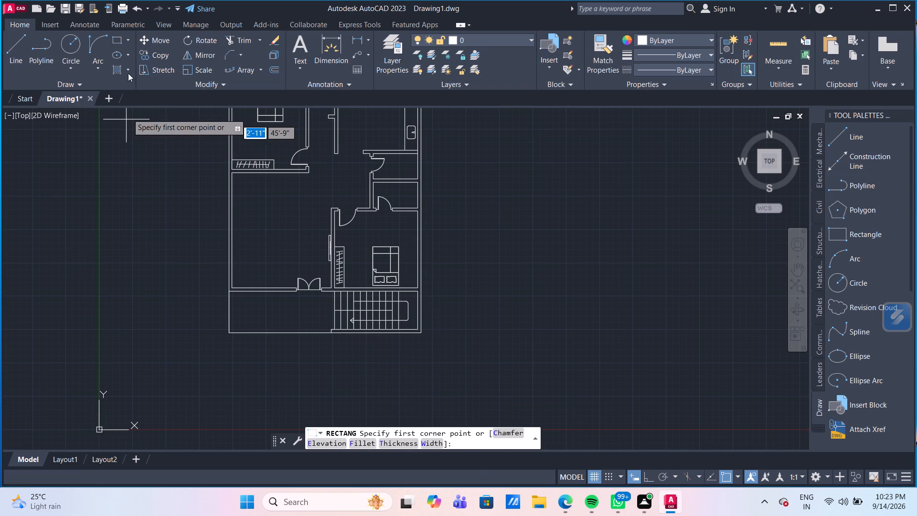
pyautogui.click(117, 39)
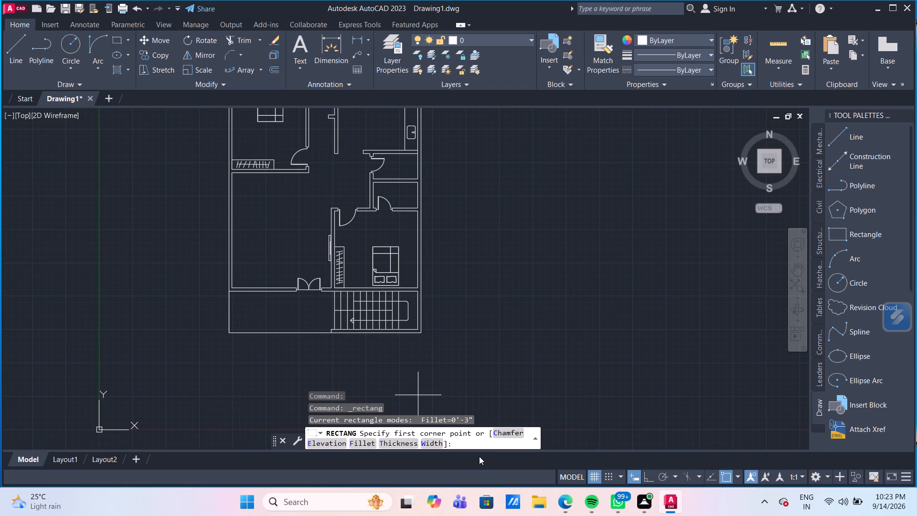
pyautogui.click(357, 444)
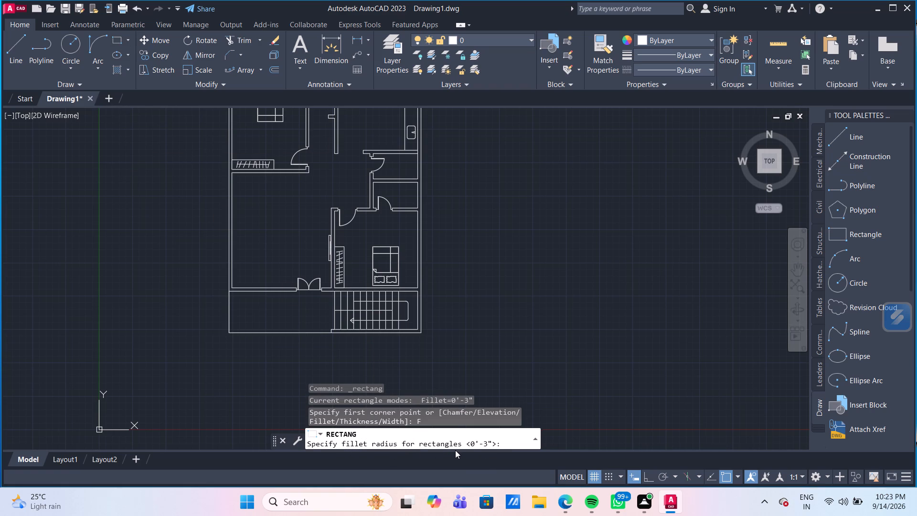
pyautogui.press('0')
pyautogui.press('Return')
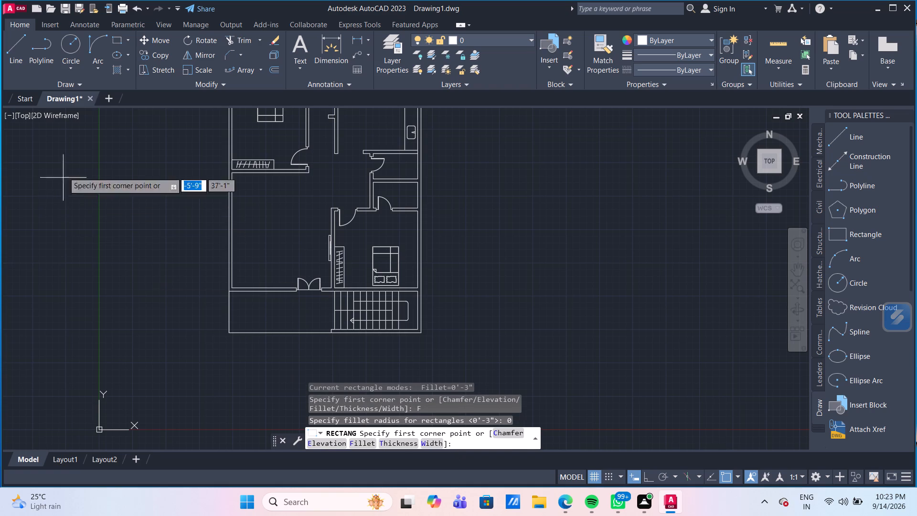
pyautogui.click(120, 36)
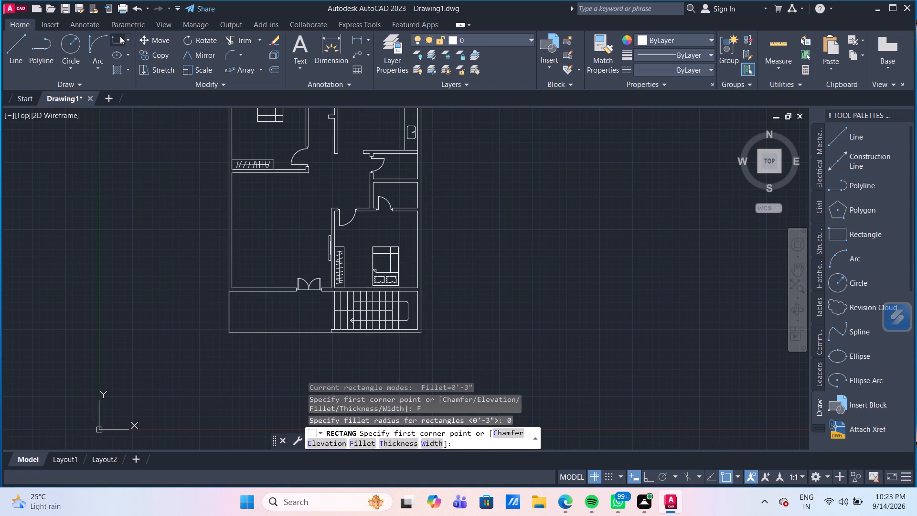
pyautogui.click(538, 212)
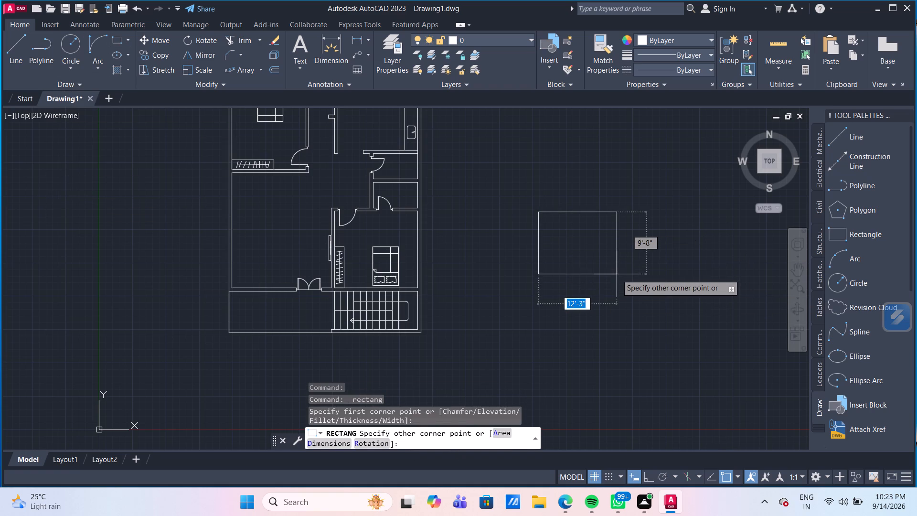
pyautogui.press('6')
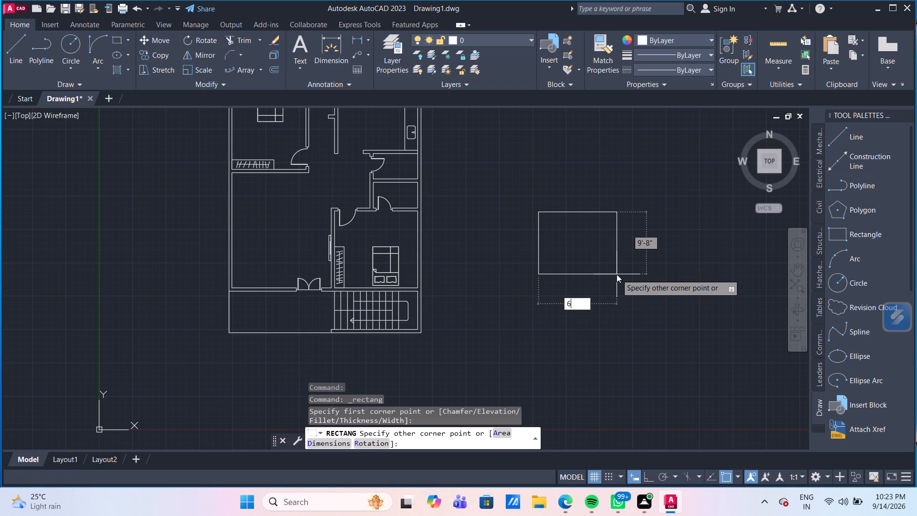
pyautogui.press("'")
pyautogui.press('Tab')
pyautogui.press('4')
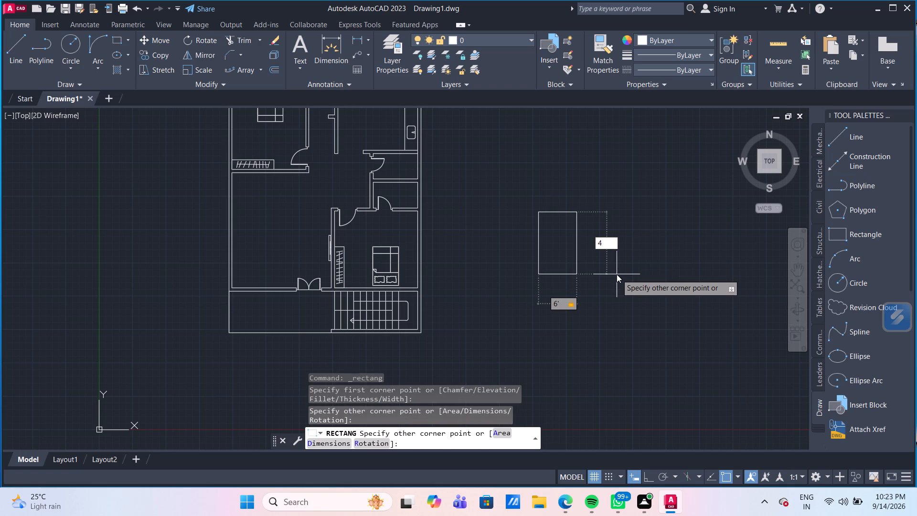
pyautogui.press("'")
pyautogui.press('Return')
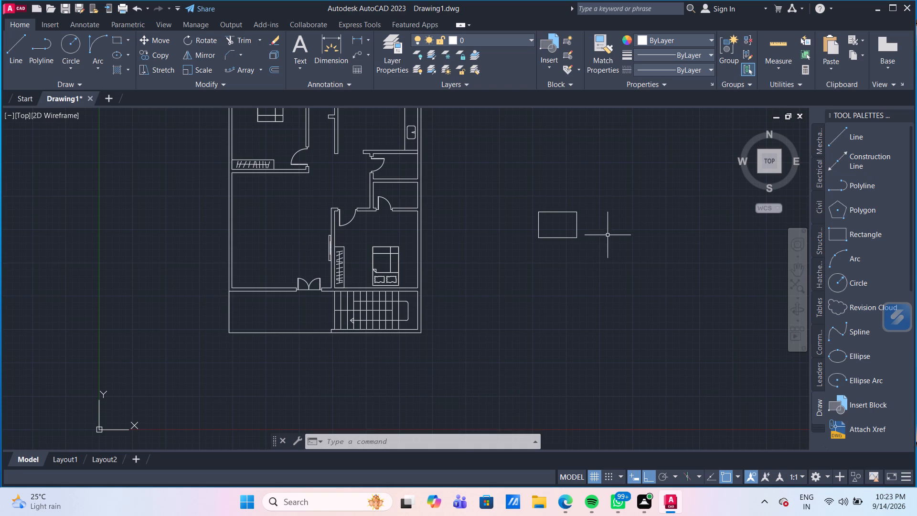
# Draw a short vertical line upward from the midpoint of the 6' by 4' rectangle's top edge.
pyautogui.scroll(2, 583, 227)
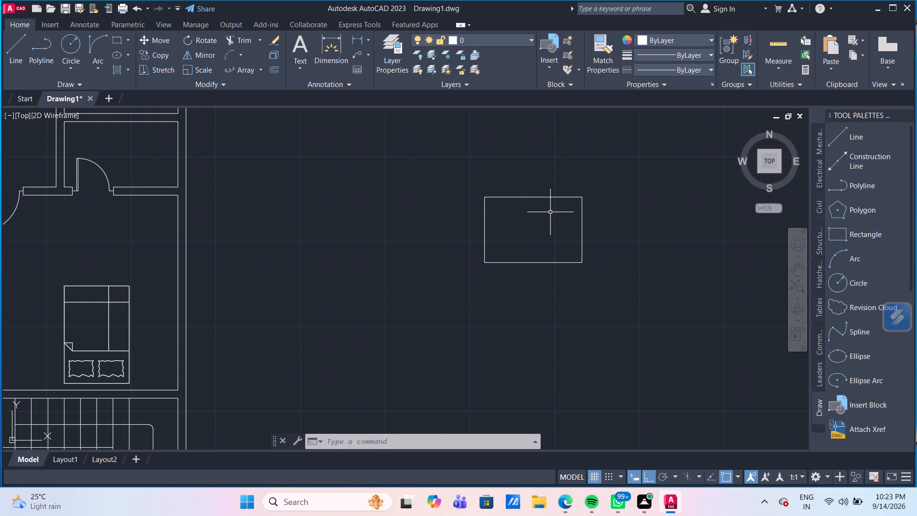
pyautogui.moveTo(550, 212); pyautogui.dragTo(541, 246, button='middle')
pyautogui.scroll(2, 536, 235)
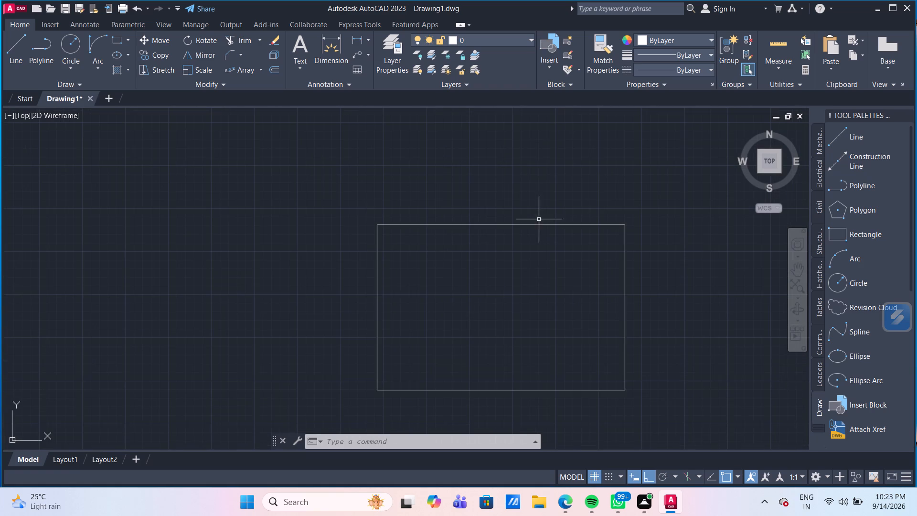
pyautogui.moveTo(539, 218); pyautogui.dragTo(542, 283, button='middle')
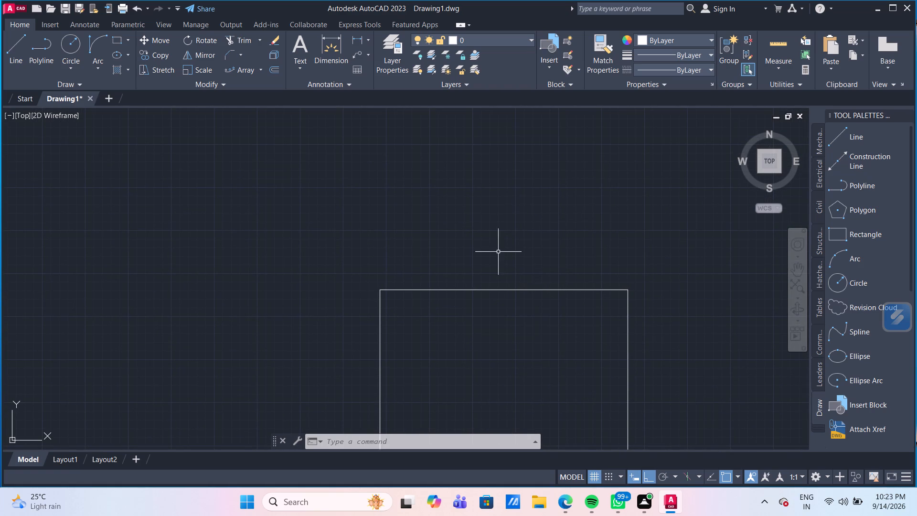
pyautogui.moveTo(509, 274); pyautogui.dragTo(484, 258, button='middle')
pyautogui.scroll(-1, 467, 248)
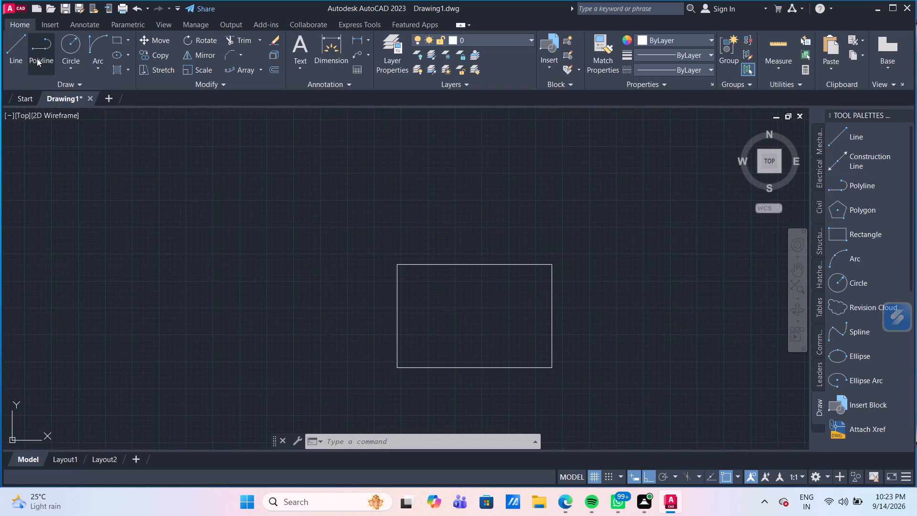
pyautogui.click(15, 49)
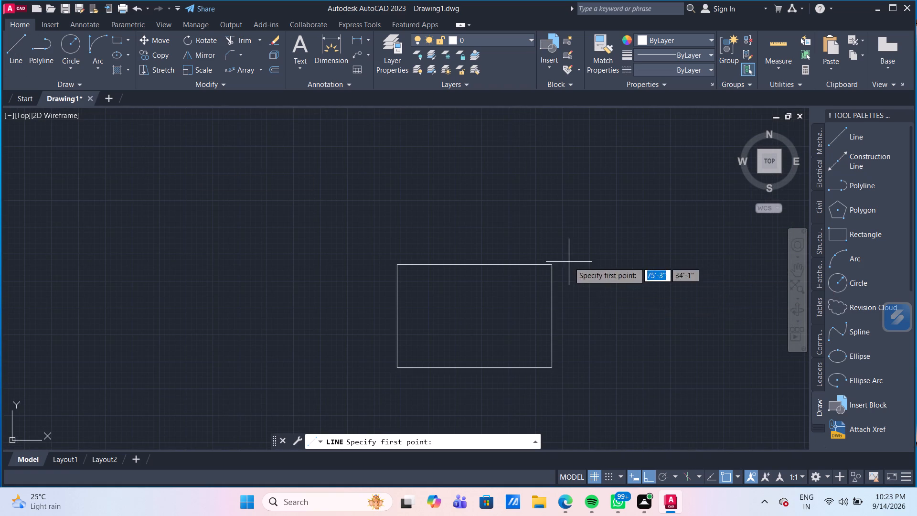
pyautogui.scroll(2, 530, 259)
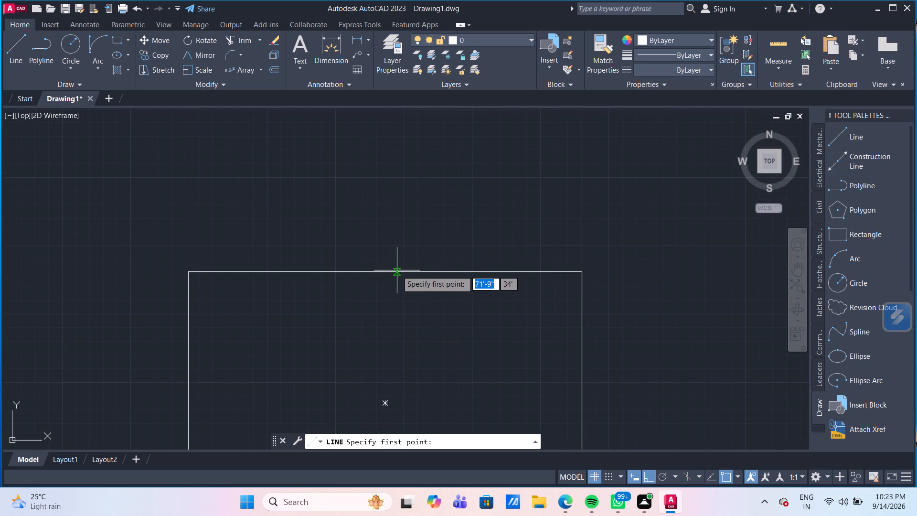
pyautogui.click(385, 273)
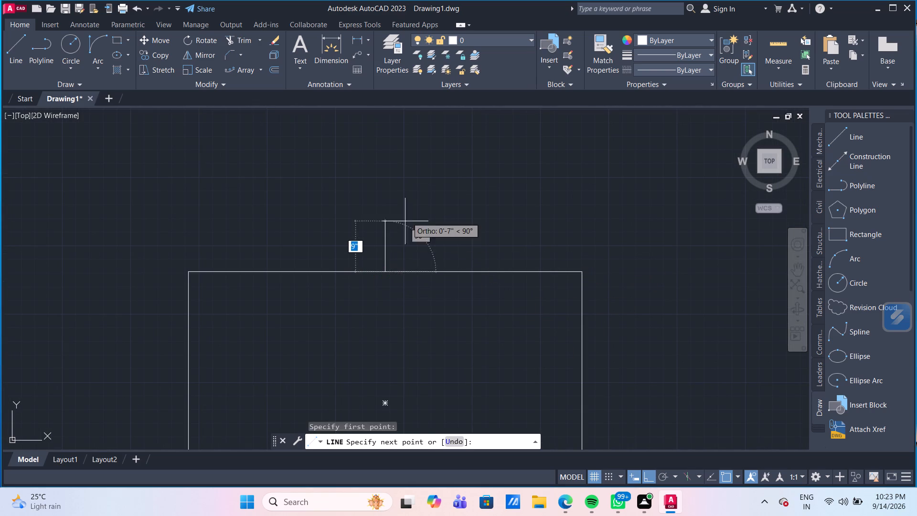
pyautogui.click(408, 213)
pyautogui.press('Return')
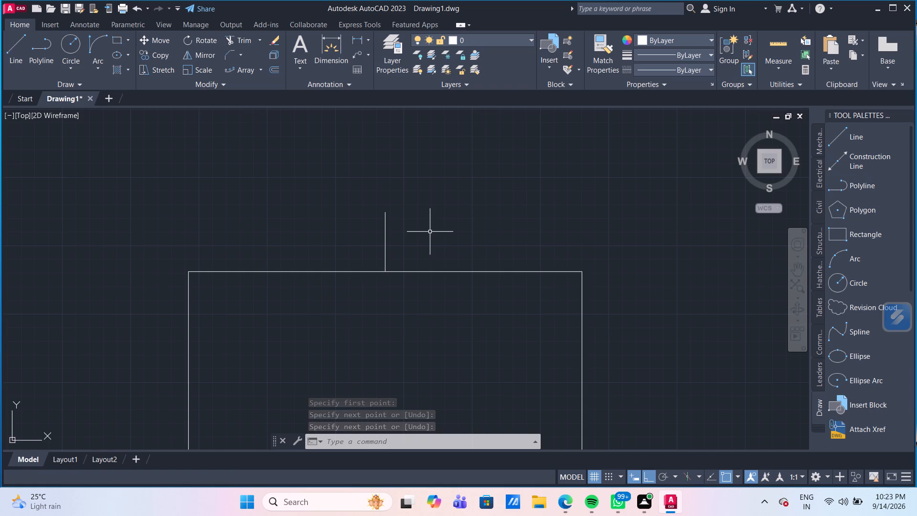
# Offset the short vertical line above the rectangle by 1'6" to both sides.
pyautogui.press('o')
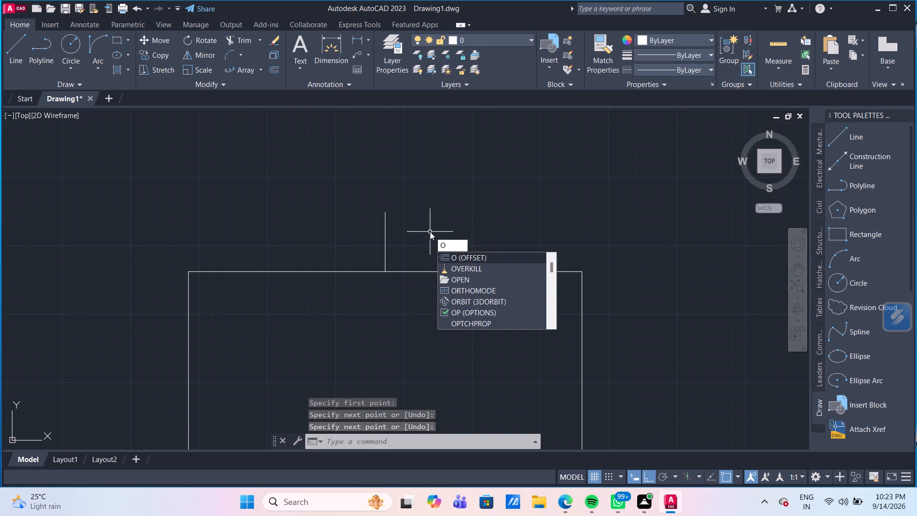
pyautogui.press('Return')
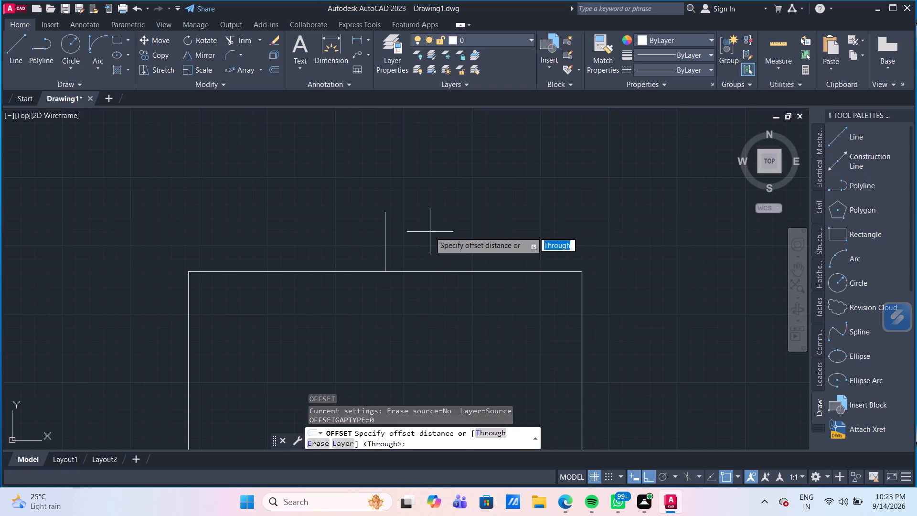
pyautogui.press('Return')
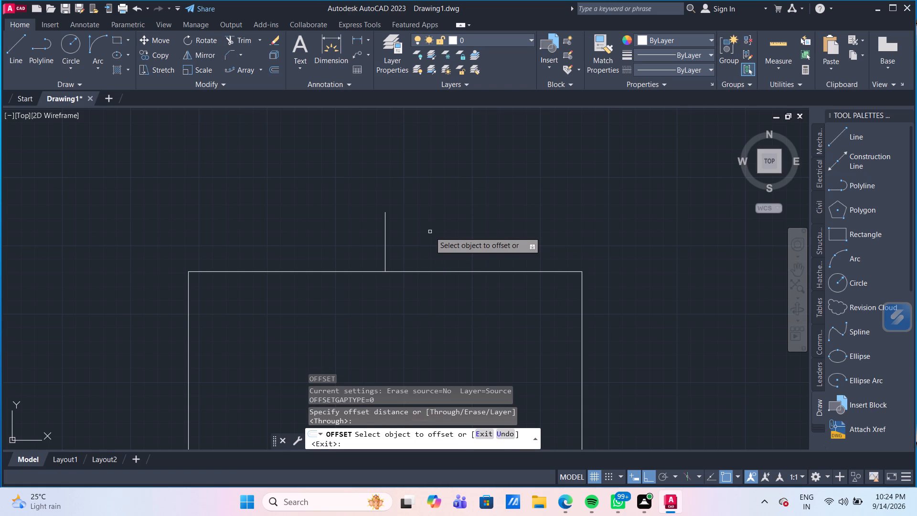
pyautogui.click(384, 243)
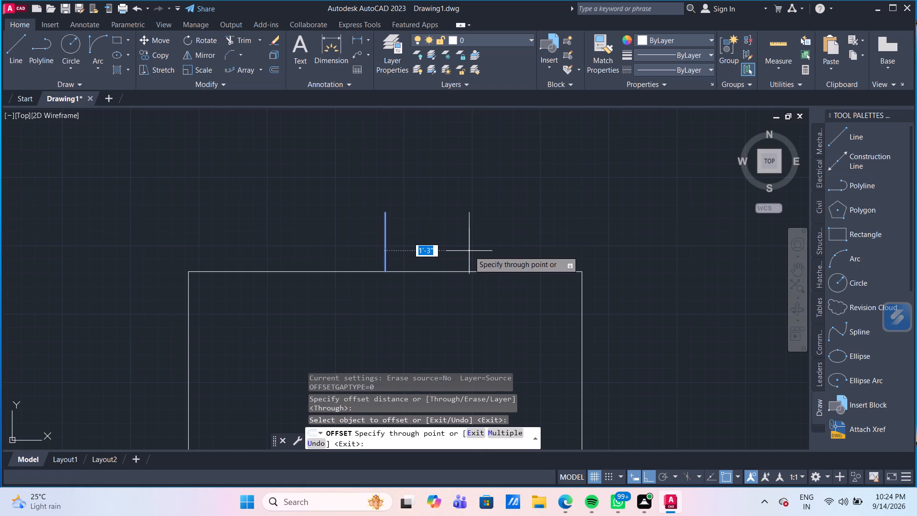
pyautogui.write('1\'6"')
pyautogui.press('Return')
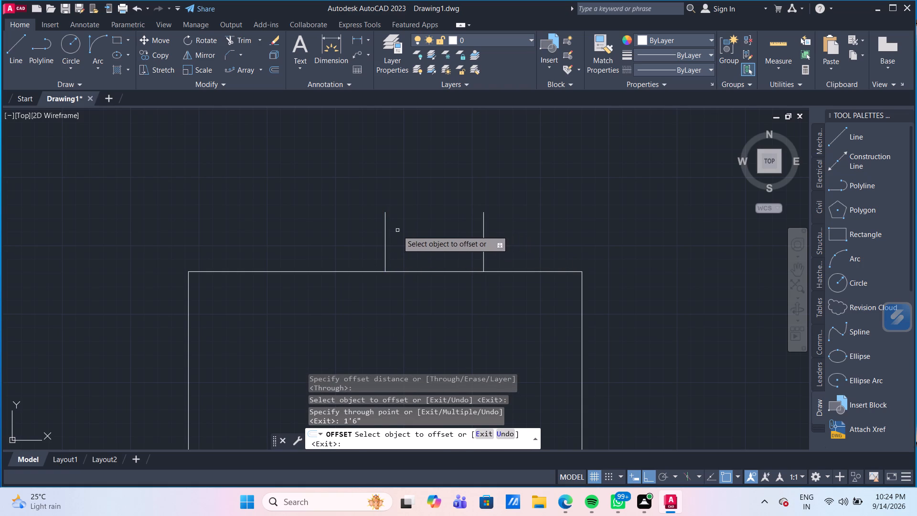
pyautogui.click(386, 257)
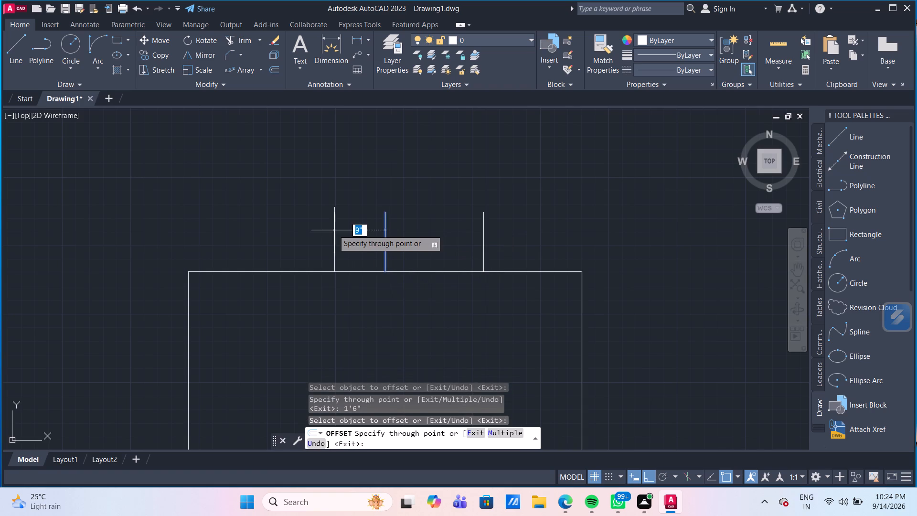
pyautogui.write('1\'6"')
pyautogui.press('Return')
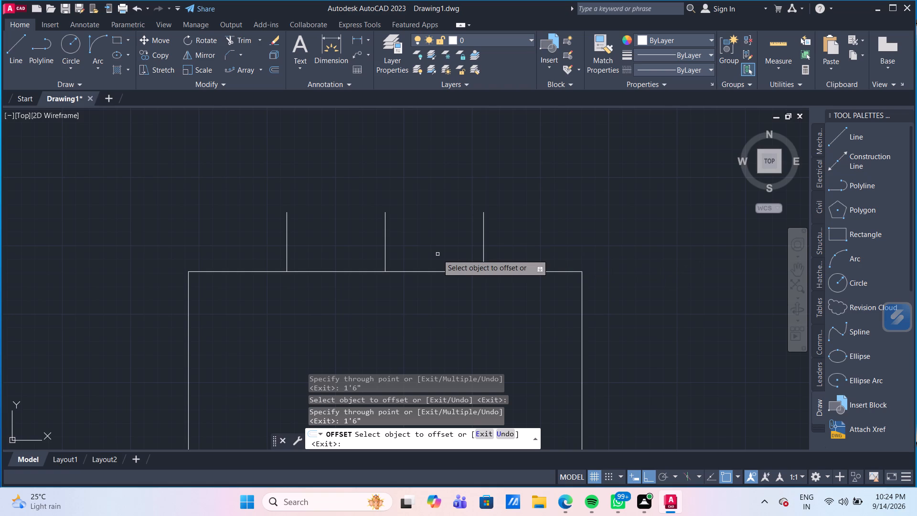
# Offset each of the two outer vertical lines by 9" to both sides.
pyautogui.click(483, 245)
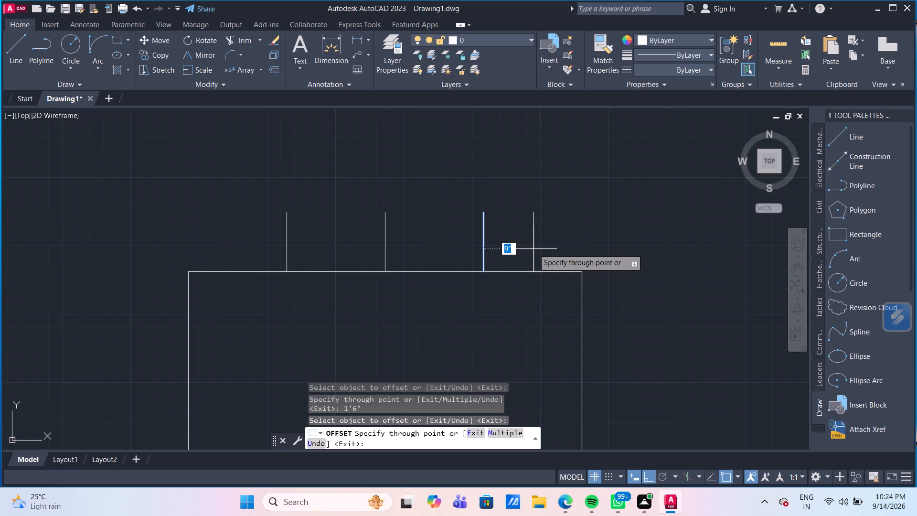
pyautogui.write('9"')
pyautogui.press('Return')
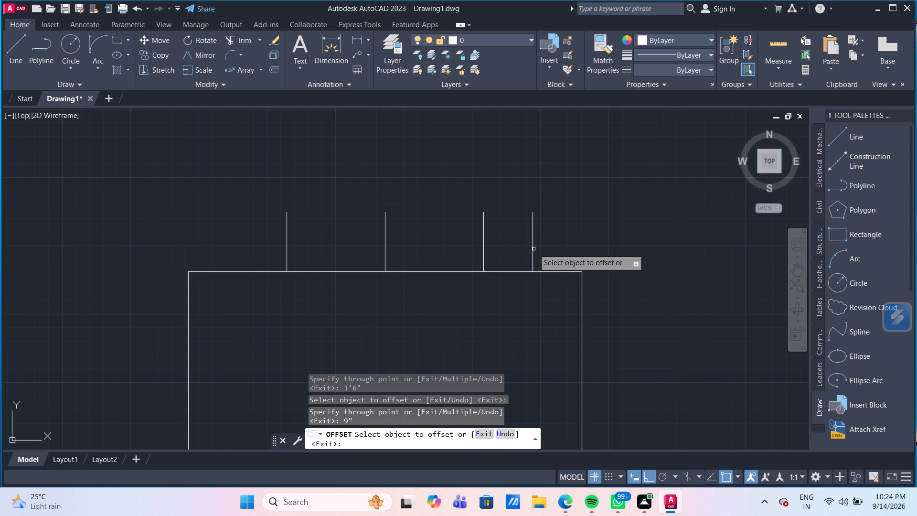
pyautogui.click(484, 246)
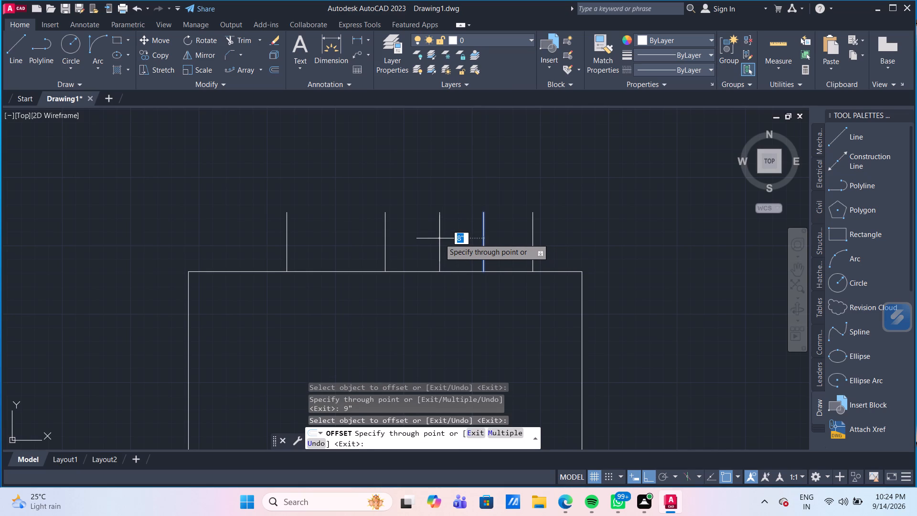
pyautogui.write('9"')
pyautogui.press('Return')
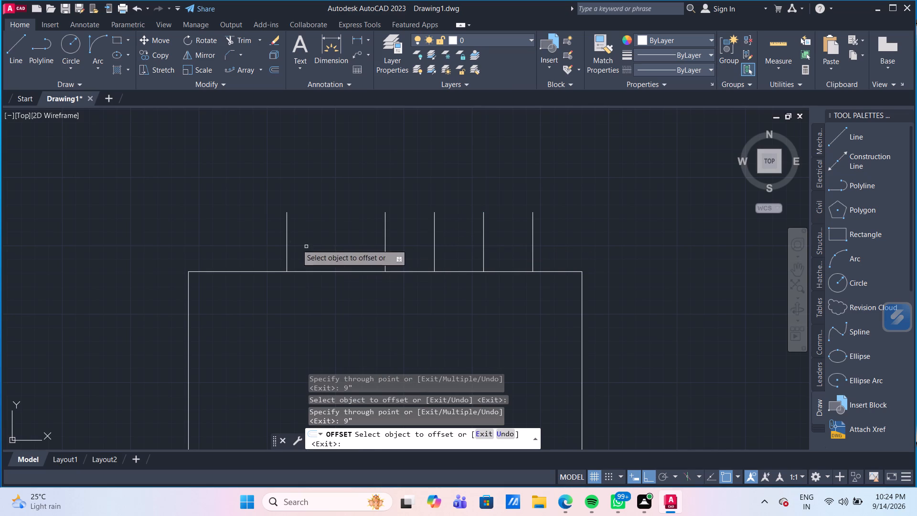
pyautogui.click(287, 240)
pyautogui.write('9"')
pyautogui.press('Return')
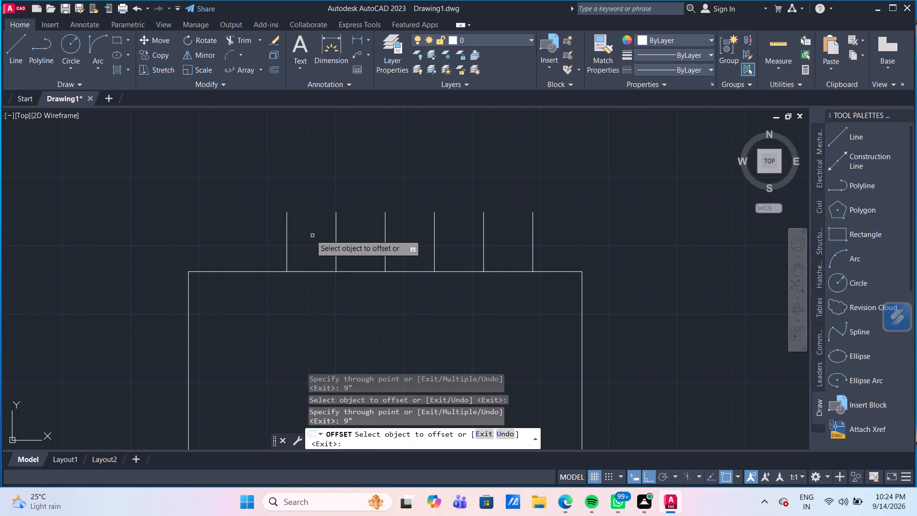
pyautogui.click(288, 232)
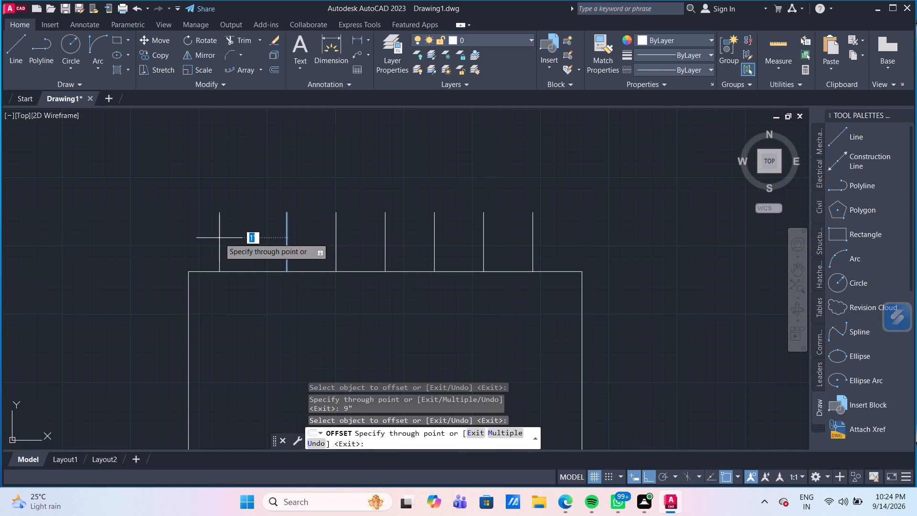
pyautogui.write('9"')
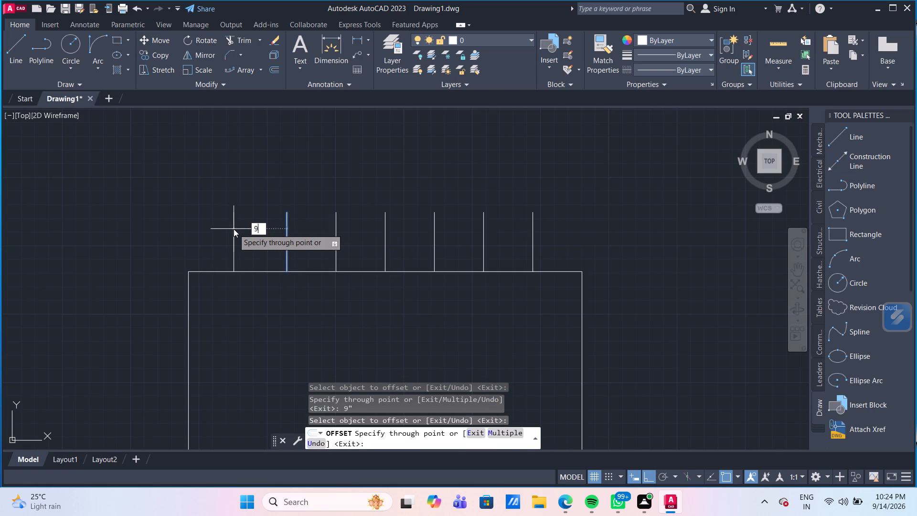
pyautogui.press('Return')
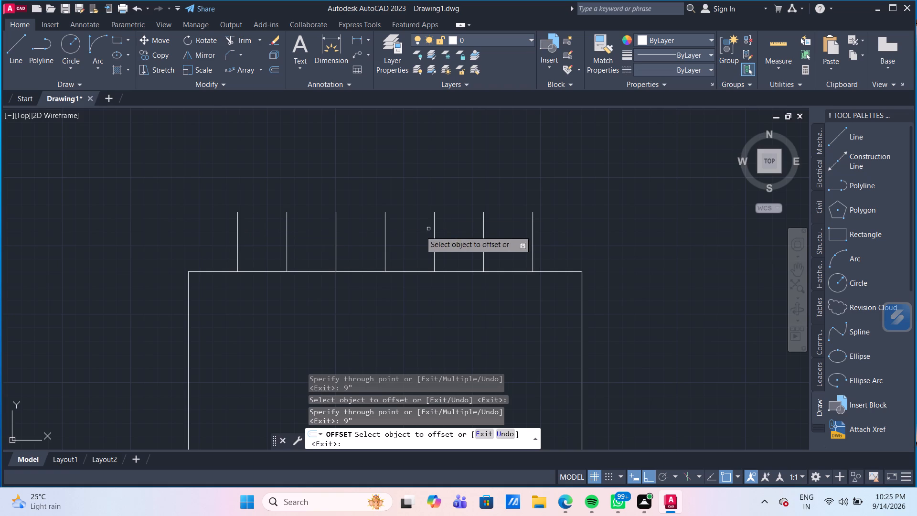
pyautogui.press('Escape')
# Delete the original midpoint line and the two lines 1'6" either side of it.
pyautogui.click(287, 243)
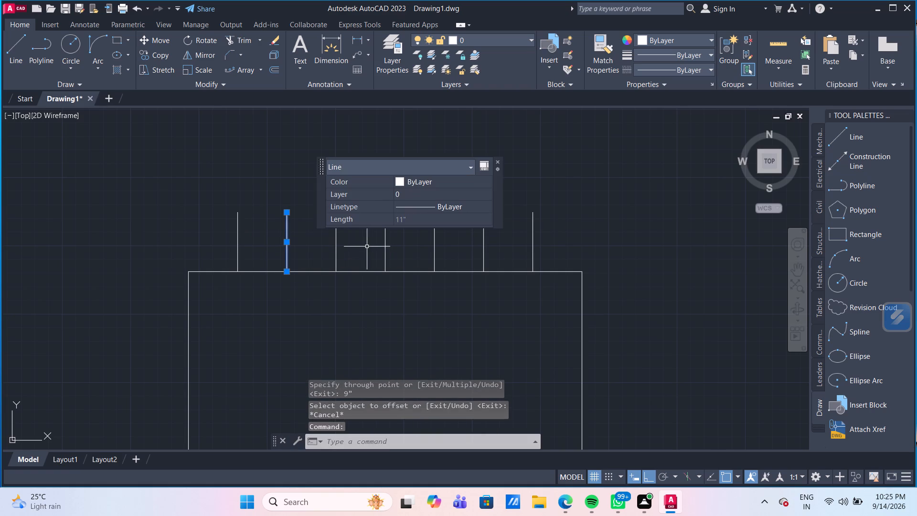
pyautogui.click(384, 248)
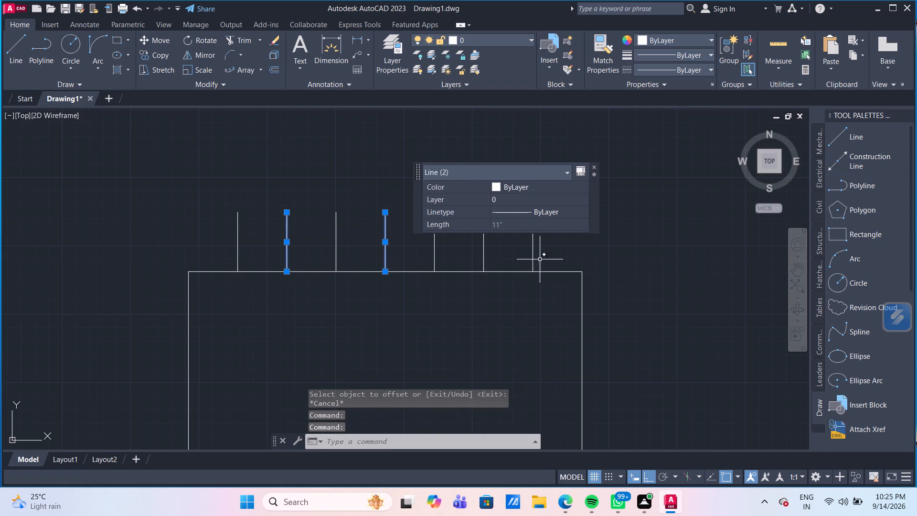
pyautogui.click(484, 245)
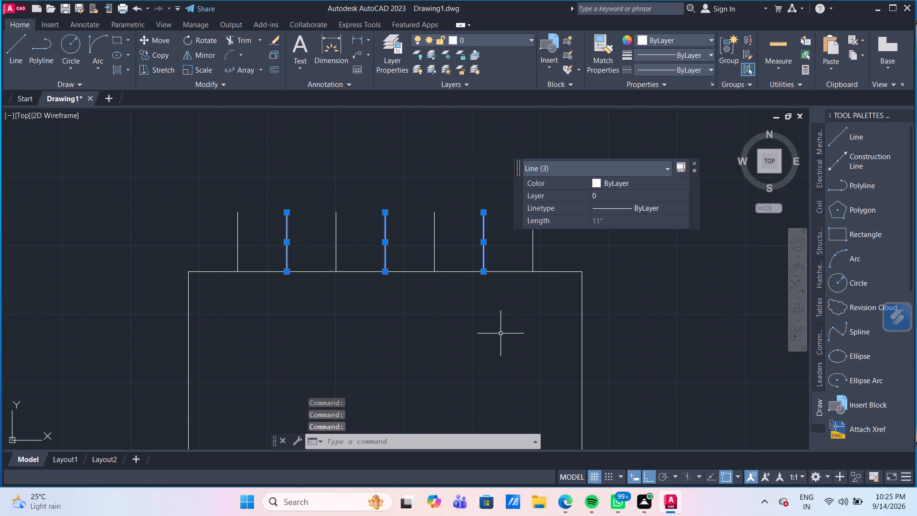
pyautogui.press('Delete')
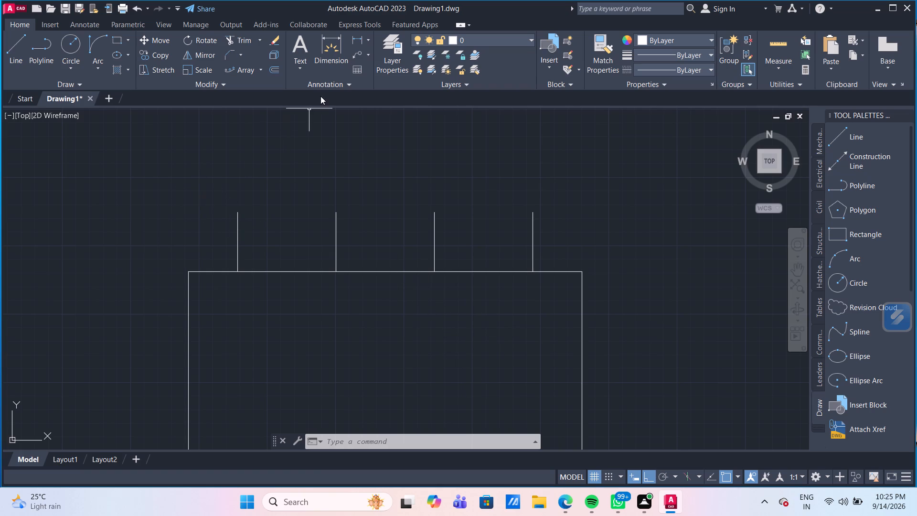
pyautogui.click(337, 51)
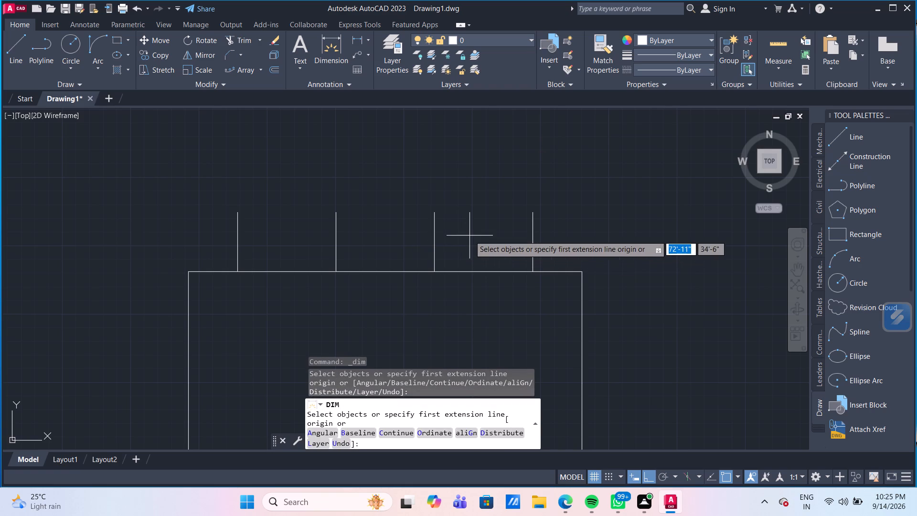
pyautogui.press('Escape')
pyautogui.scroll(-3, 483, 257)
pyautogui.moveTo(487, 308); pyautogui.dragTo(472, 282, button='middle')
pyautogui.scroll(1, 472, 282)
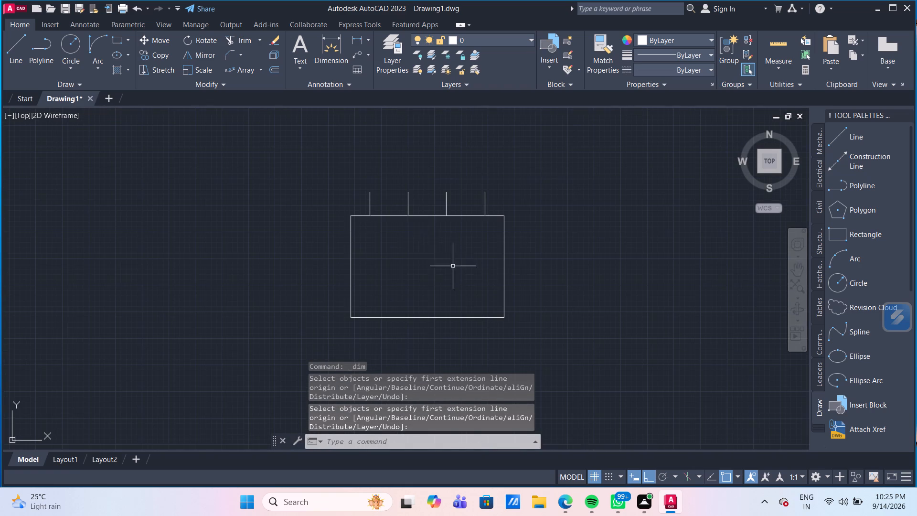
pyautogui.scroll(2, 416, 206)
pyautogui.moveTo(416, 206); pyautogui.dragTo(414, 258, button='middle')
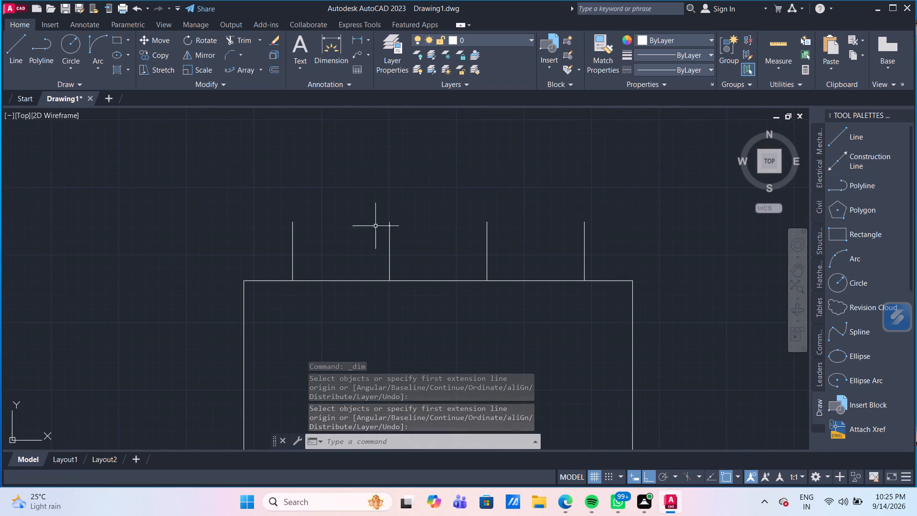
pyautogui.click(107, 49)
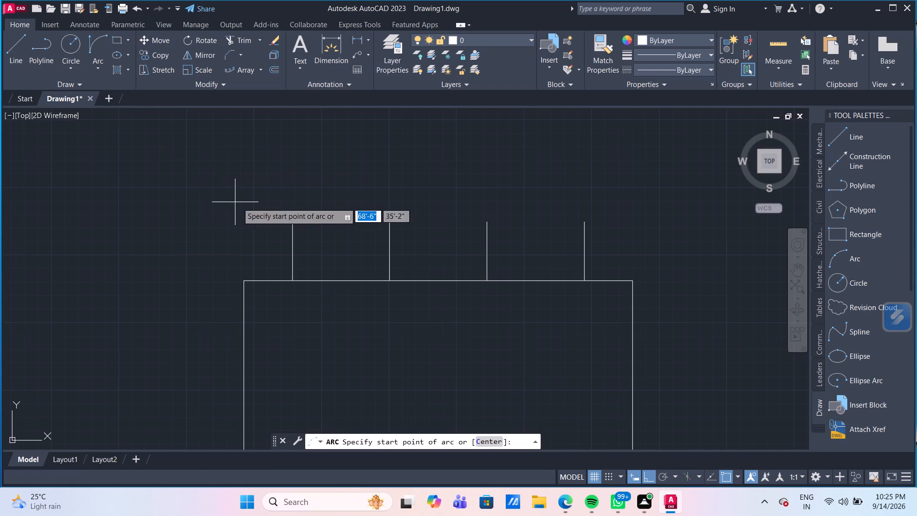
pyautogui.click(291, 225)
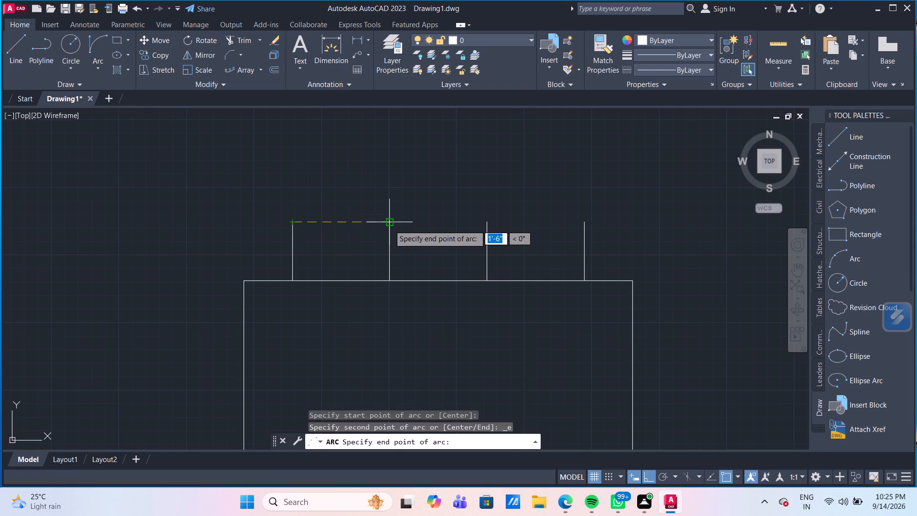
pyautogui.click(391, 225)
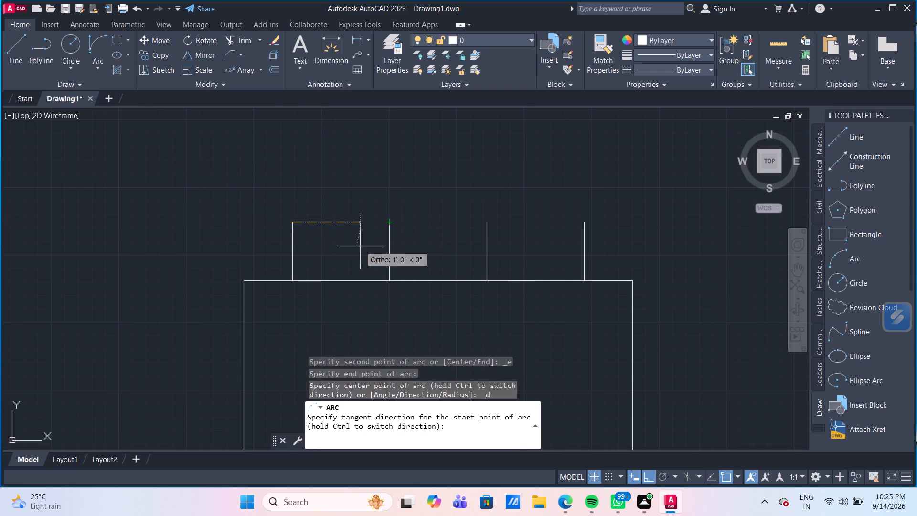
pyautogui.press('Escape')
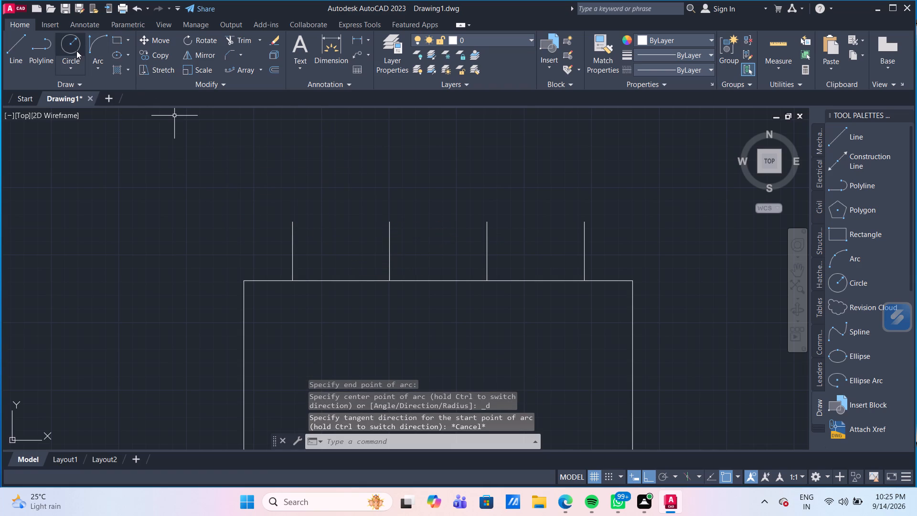
# Draw a Start, End, Radius arc between the top ends of the two westernmost vertical lines, sagging toward the rectangle.
pyautogui.click(104, 62)
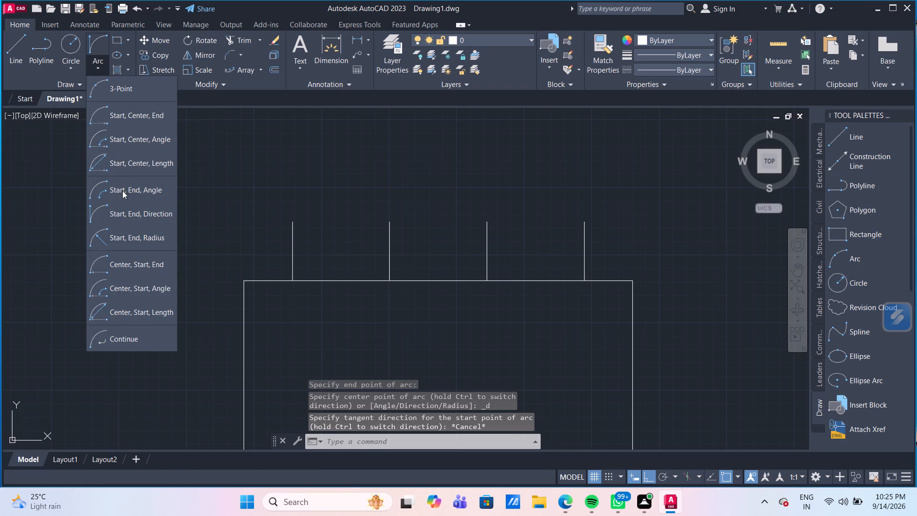
pyautogui.click(134, 236)
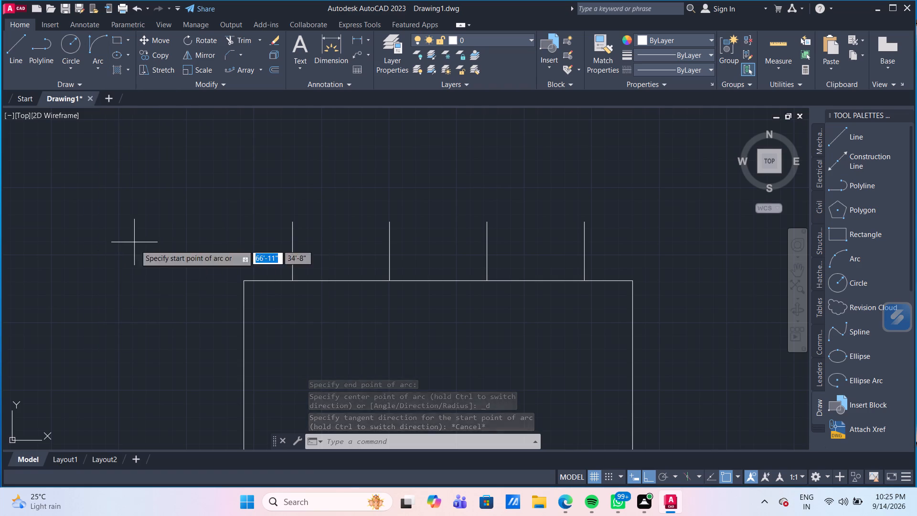
pyautogui.click(292, 219)
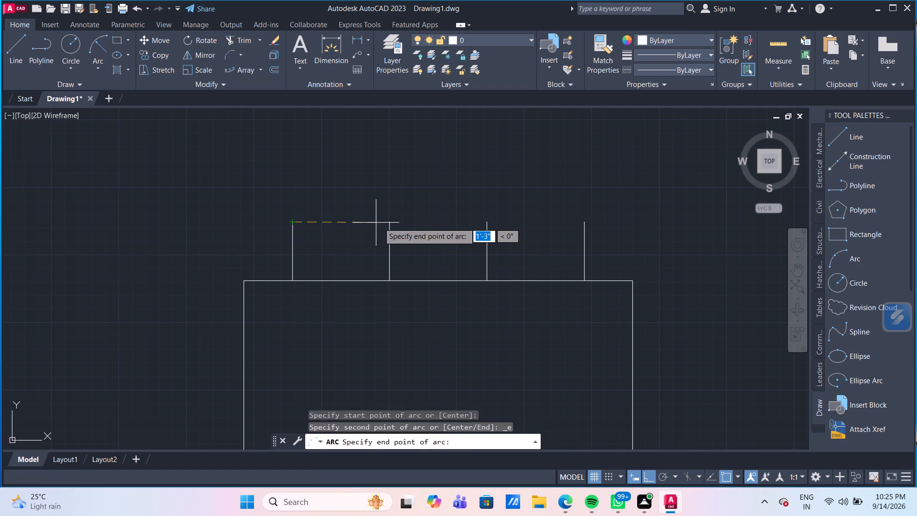
pyautogui.click(390, 223)
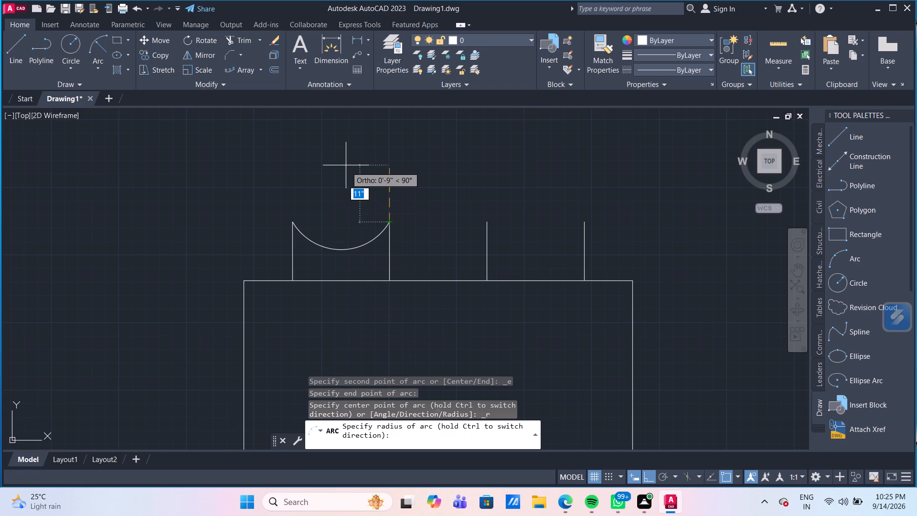
pyautogui.press('Escape')
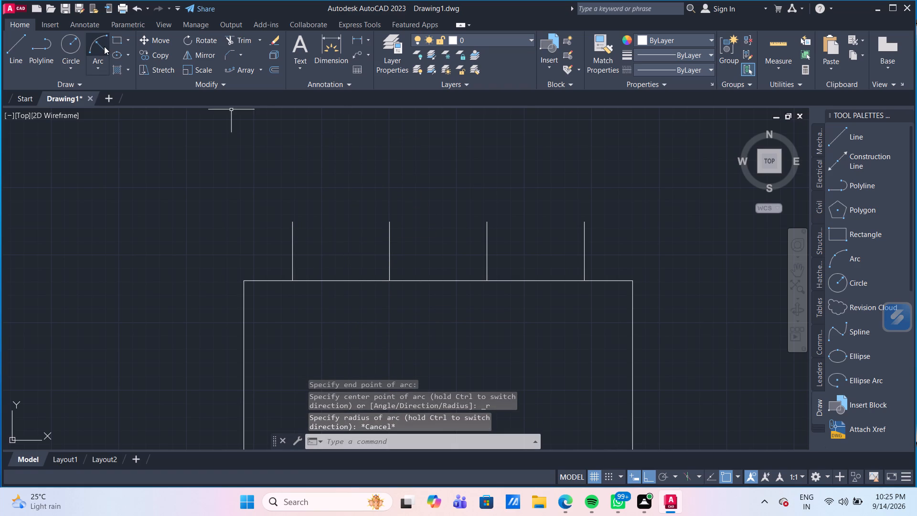
pyautogui.click(104, 46)
pyautogui.click(294, 219)
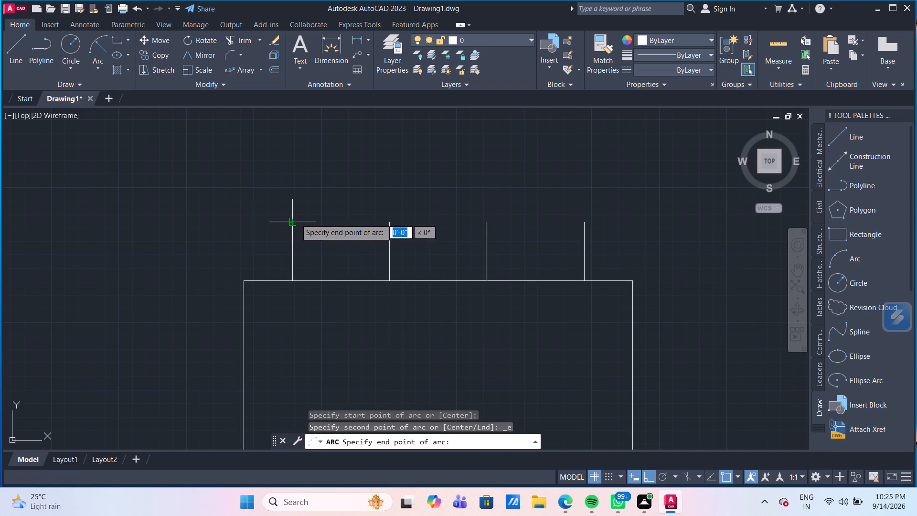
pyautogui.click(392, 224)
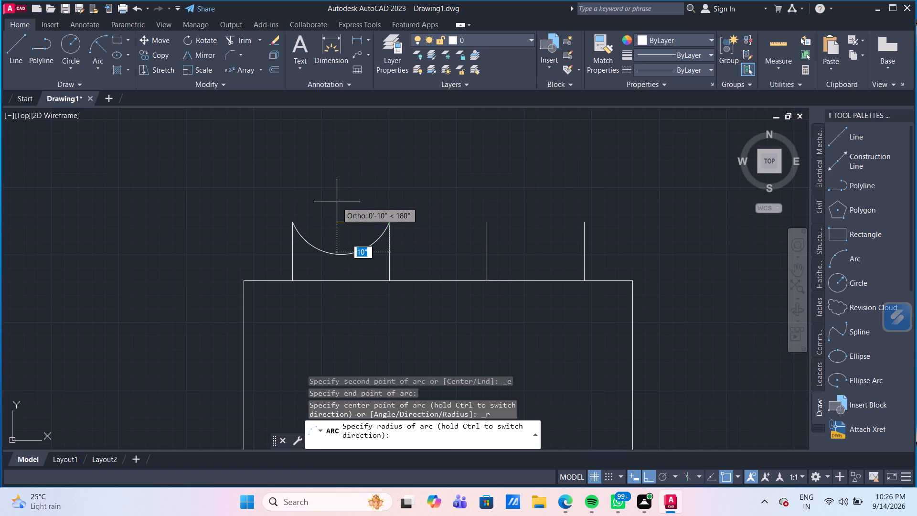
pyautogui.moveTo(349, 289); pyautogui.dragTo(347, 326)
pyautogui.press('Escape')
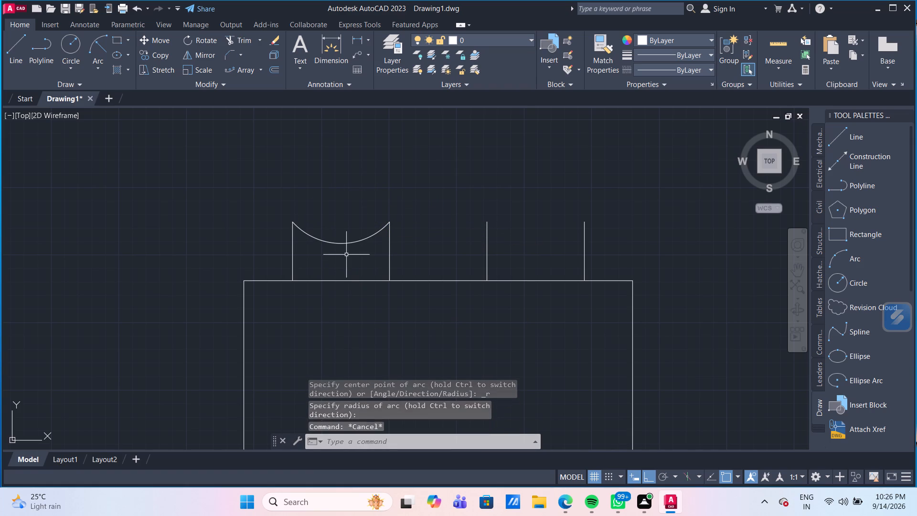
# Delete the sagging arc between the two westernmost vertical lines.
pyautogui.click(346, 255)
pyautogui.click(336, 215)
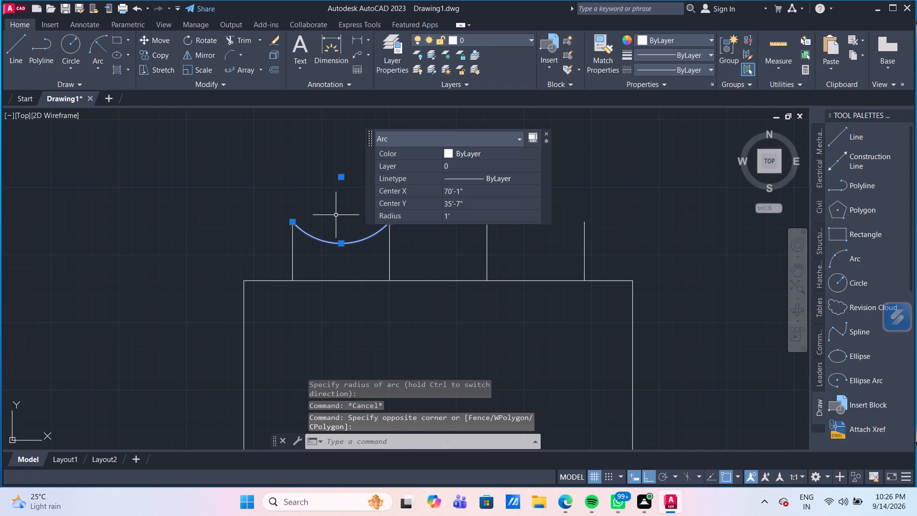
pyautogui.press('Delete')
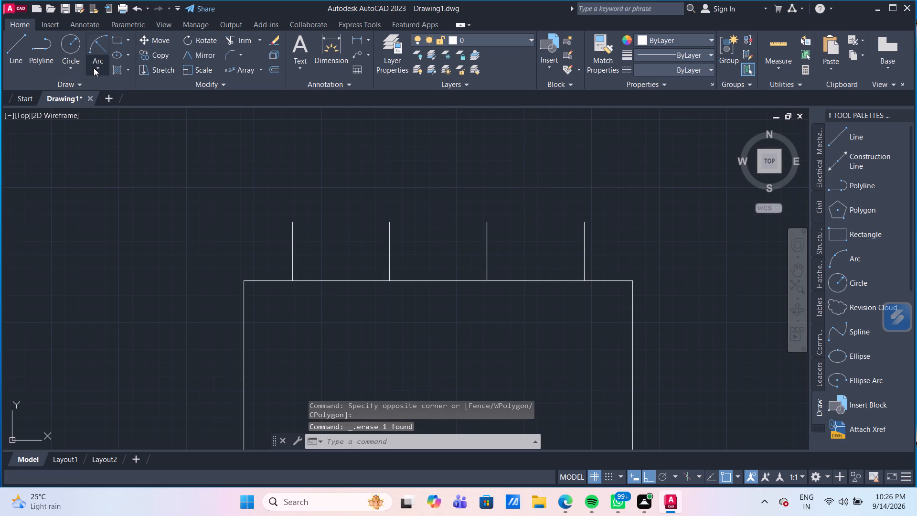
# Draw a Start, End, Direction arc between the top ends of the two westernmost vertical lines, with a 30° tangent direction.
pyautogui.click(94, 68)
pyautogui.click(147, 215)
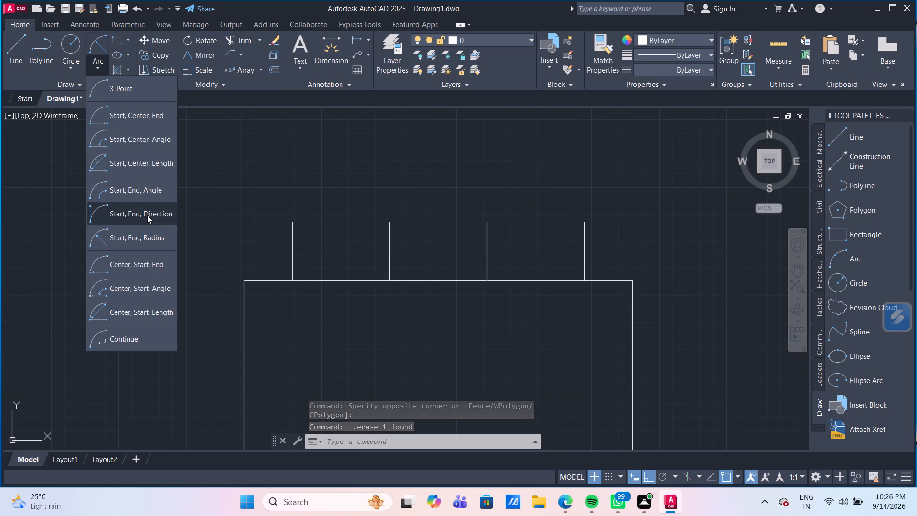
pyautogui.click(291, 224)
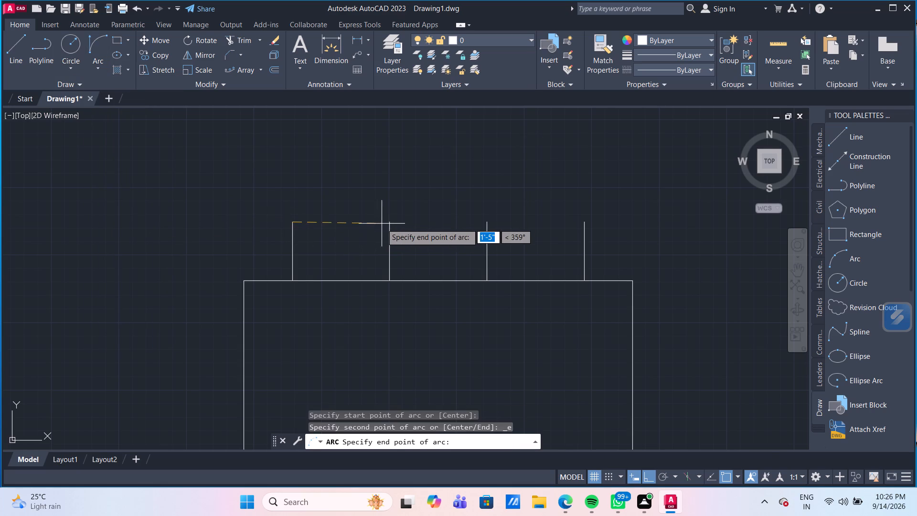
pyautogui.click(391, 224)
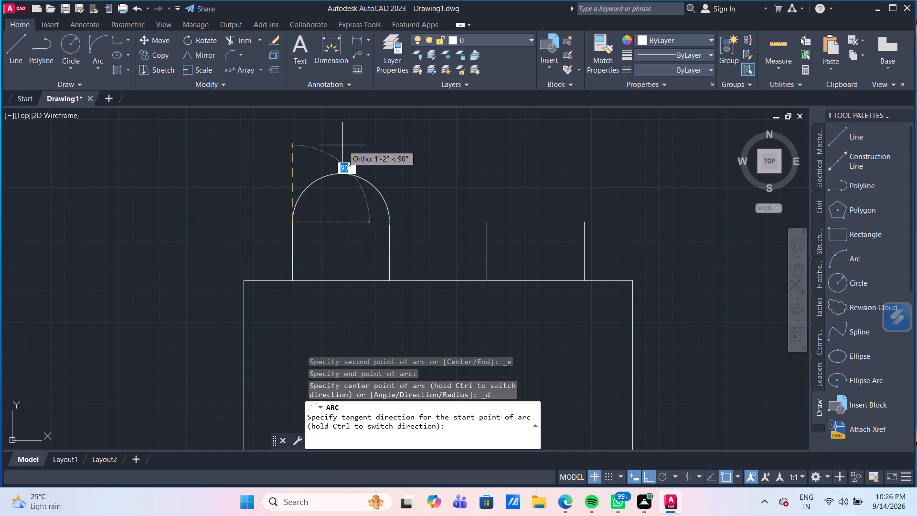
pyautogui.write('30')
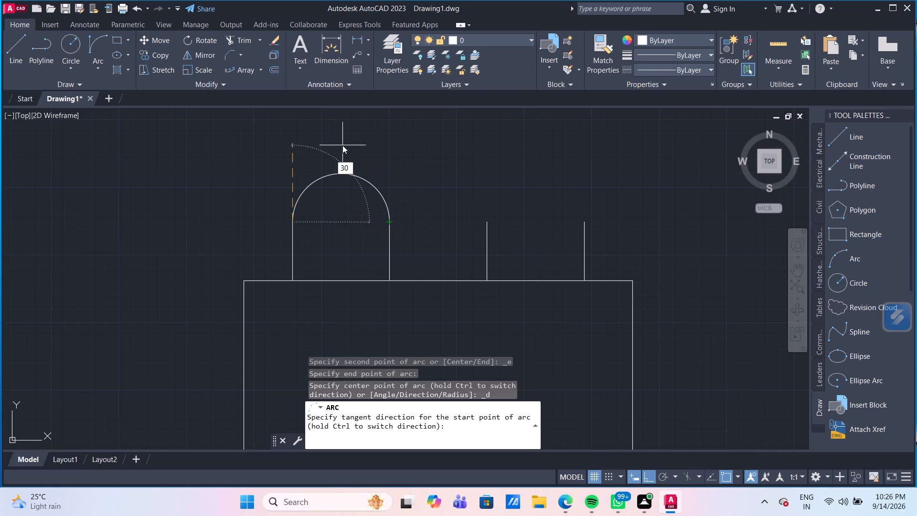
pyautogui.press('Return')
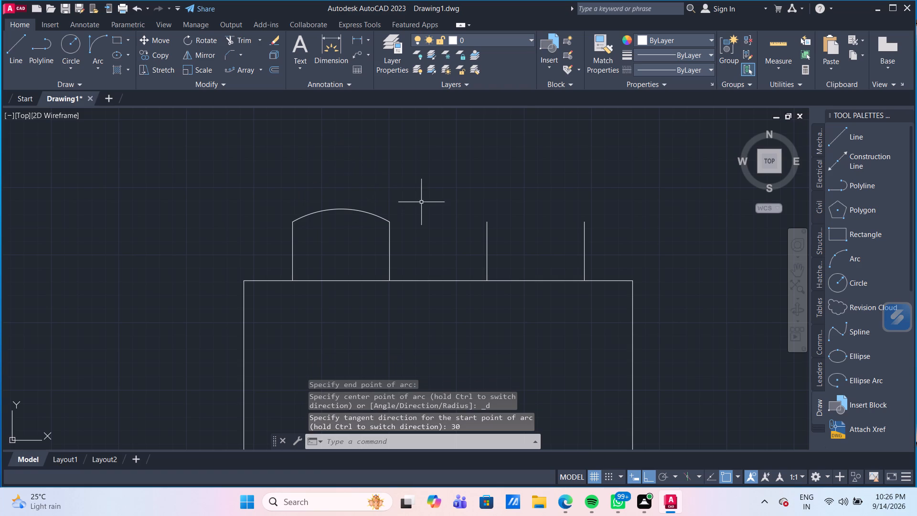
# Offset the chair-back arc by 2" toward the table.
pyautogui.scroll(-3, 422, 203)
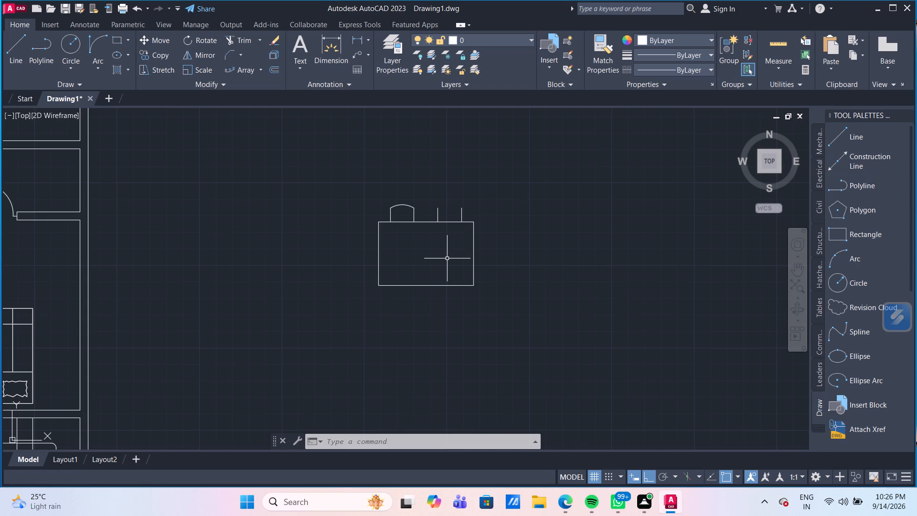
pyautogui.scroll(3, 400, 200)
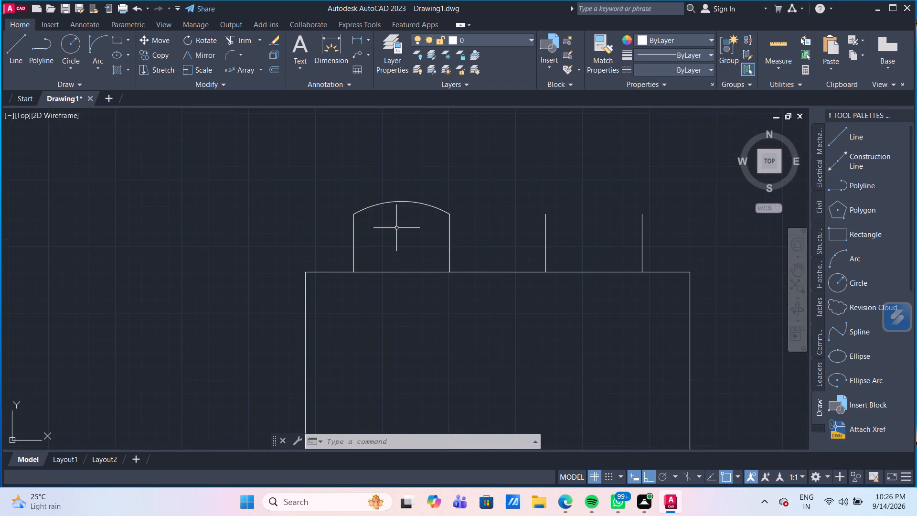
pyautogui.moveTo(396, 228); pyautogui.dragTo(367, 208, button='middle')
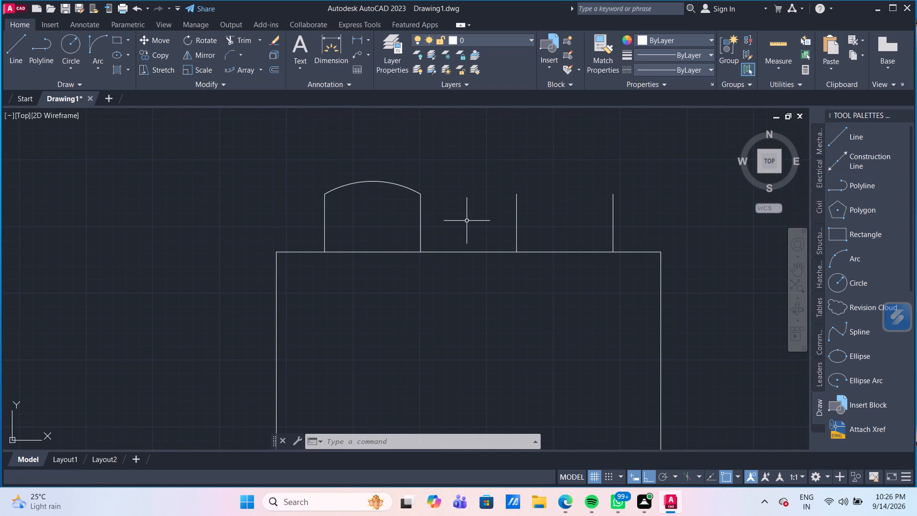
pyautogui.press('o')
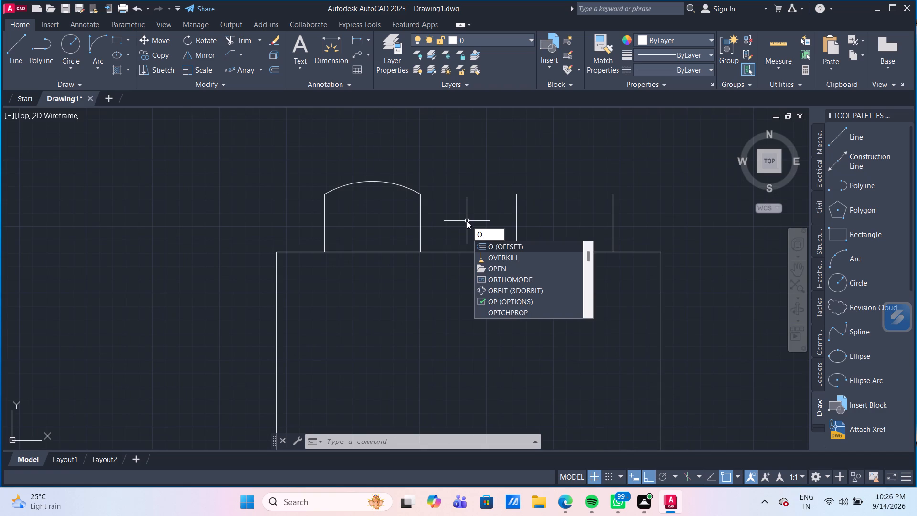
pyautogui.press('Return')
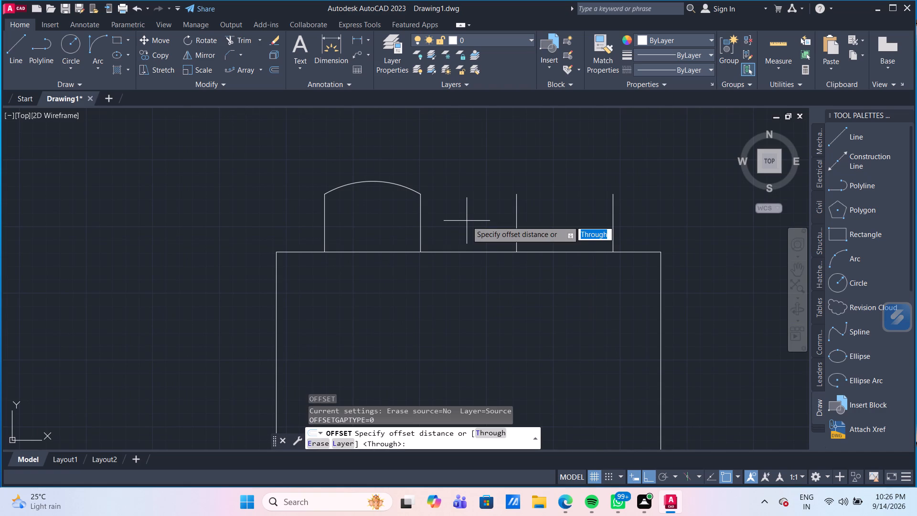
pyautogui.write('2"')
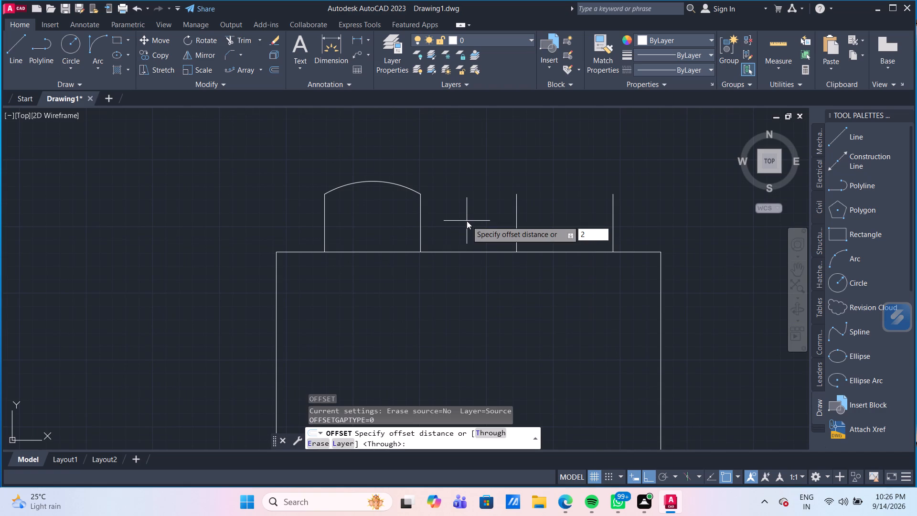
pyautogui.press('Return')
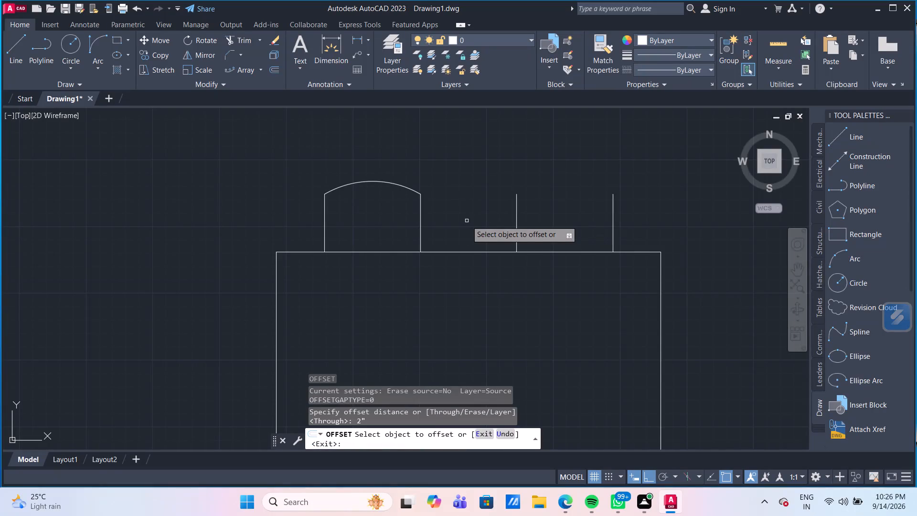
pyautogui.click(373, 181)
pyautogui.click(376, 201)
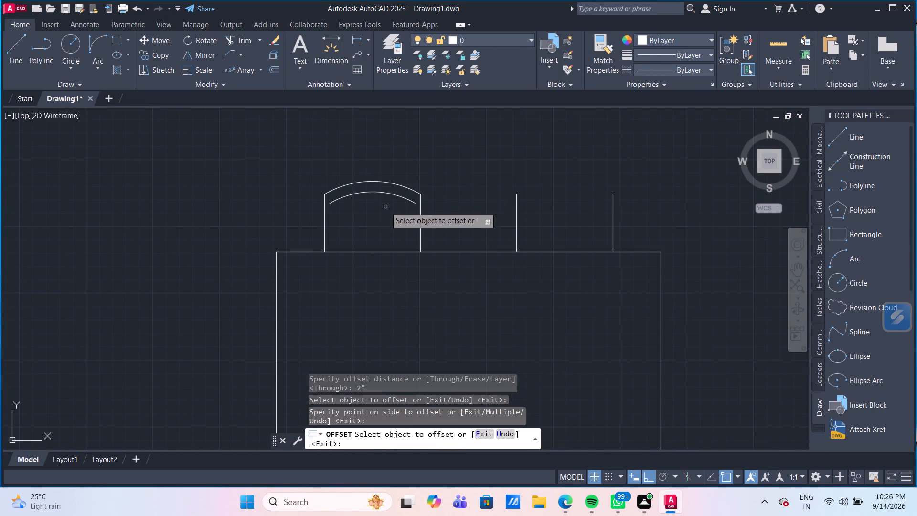
pyautogui.press('Escape')
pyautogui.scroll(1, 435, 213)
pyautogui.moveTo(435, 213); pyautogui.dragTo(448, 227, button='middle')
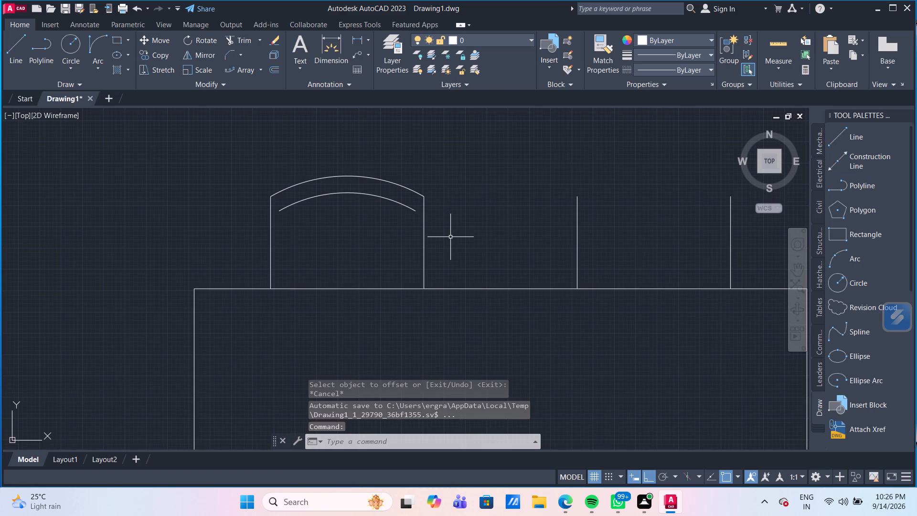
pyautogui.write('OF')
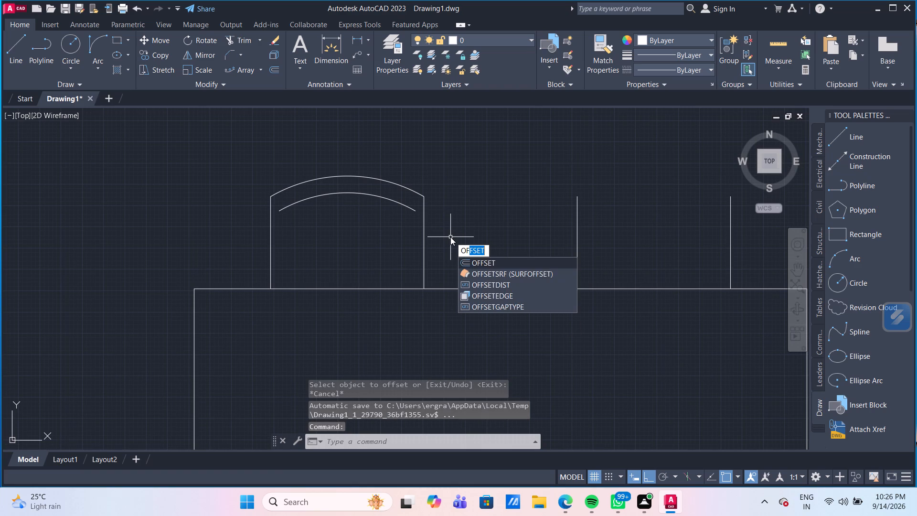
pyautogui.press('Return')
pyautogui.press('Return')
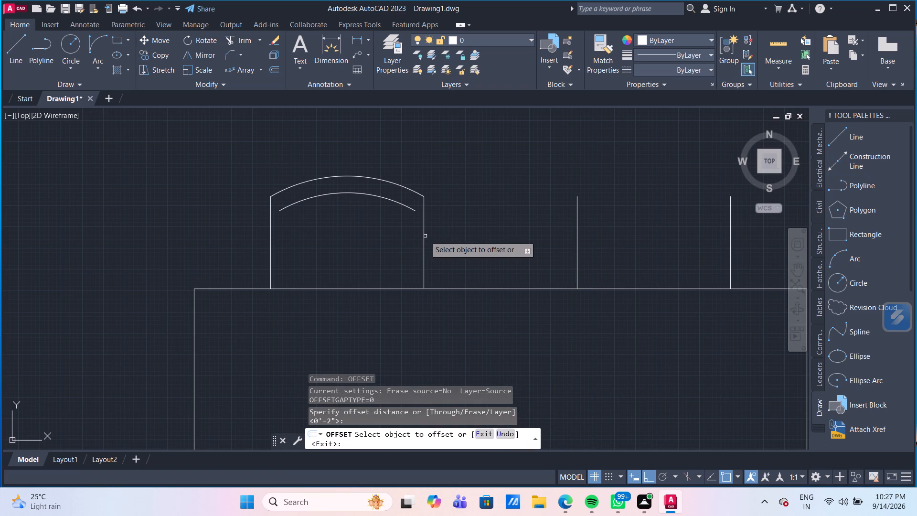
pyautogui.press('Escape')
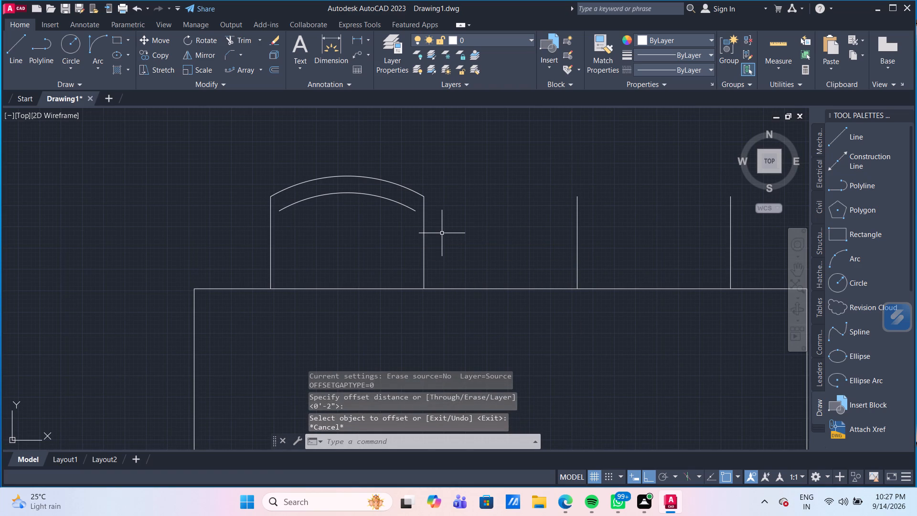
# Offset the chair's two vertical side lines outward by 1" each.
pyautogui.press('o')
pyautogui.press('Return')
pyautogui.write('1"')
pyautogui.press('Return')
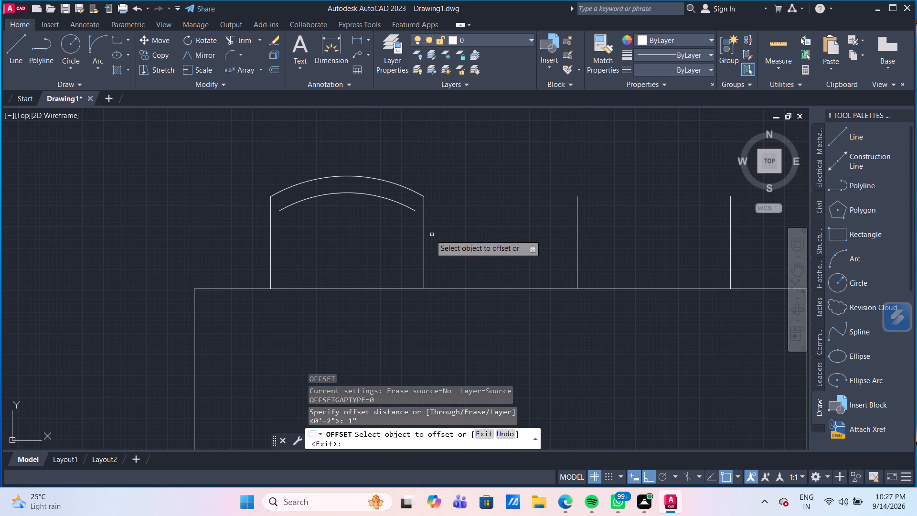
pyautogui.click(425, 235)
pyautogui.click(441, 235)
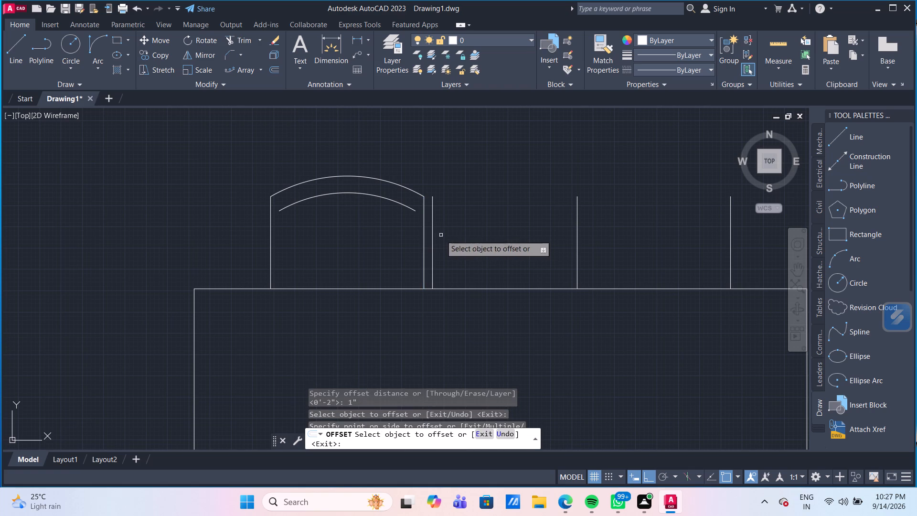
pyautogui.click(270, 236)
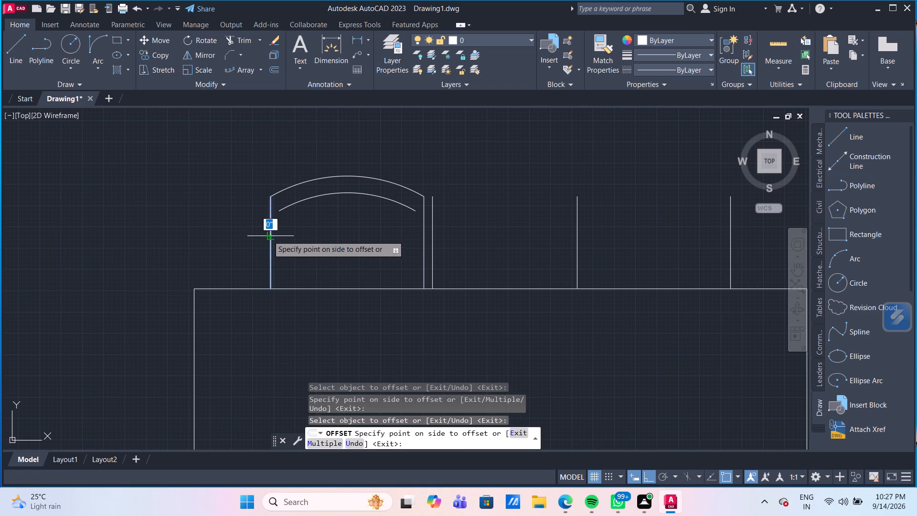
pyautogui.click(245, 232)
pyautogui.scroll(-4, 372, 239)
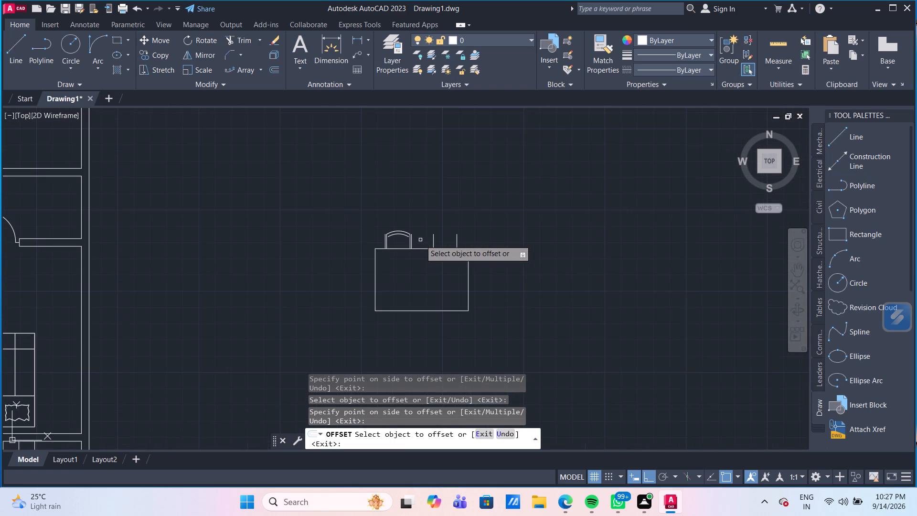
pyautogui.scroll(-1, 416, 266)
pyautogui.scroll(1, 413, 247)
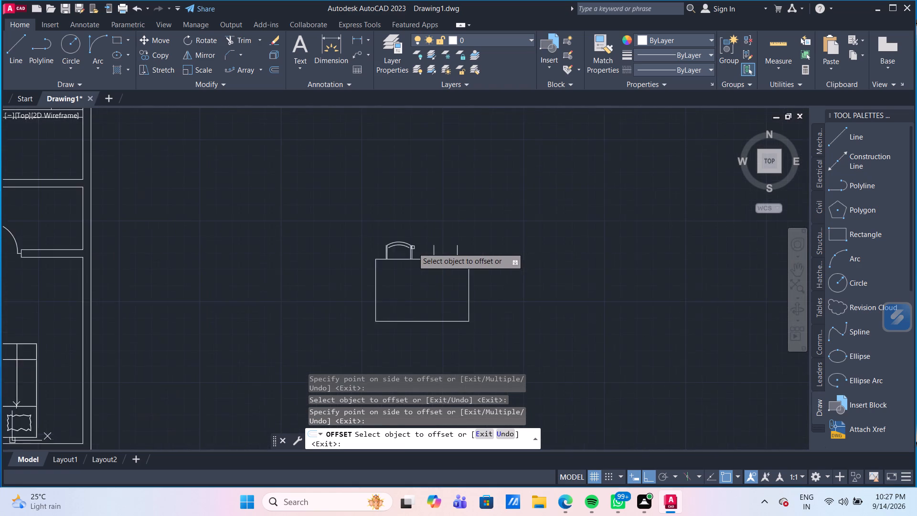
pyautogui.scroll(4, 413, 247)
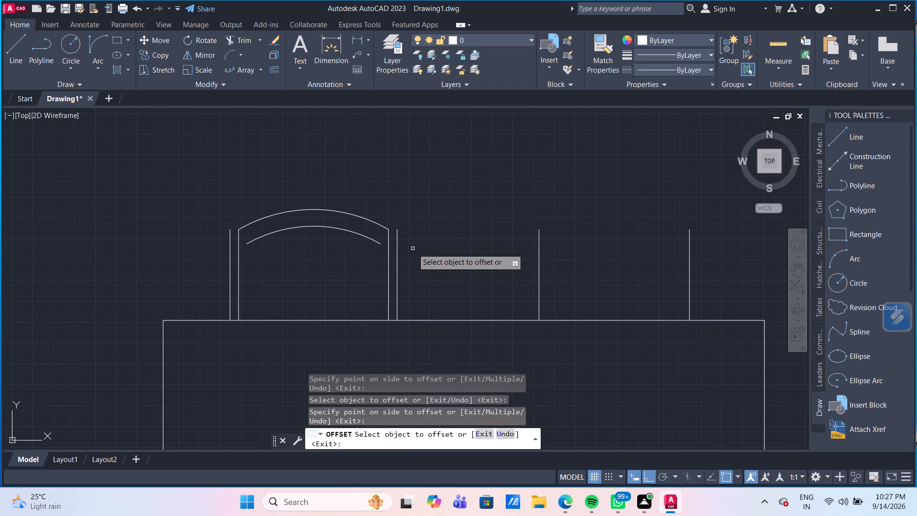
pyautogui.press('Escape')
# Extend both ends of the inner and outer chair-back arcs to the outermost side lines of the chair.
pyautogui.write('EX')
pyautogui.press('Return')
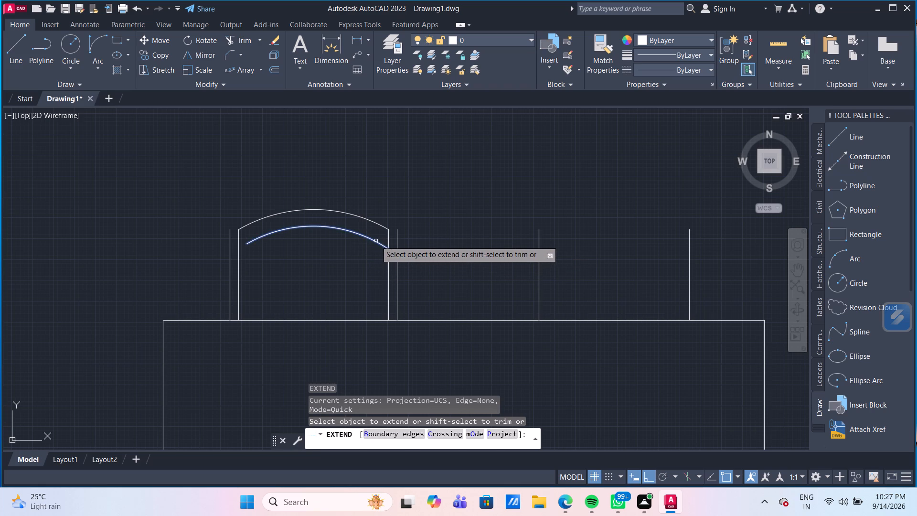
pyautogui.click(376, 241)
pyautogui.click(384, 247)
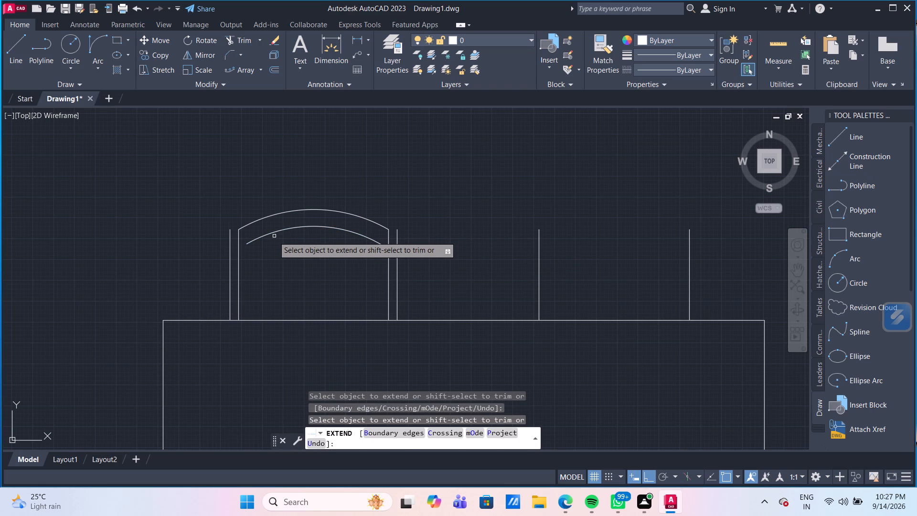
pyautogui.click(265, 236)
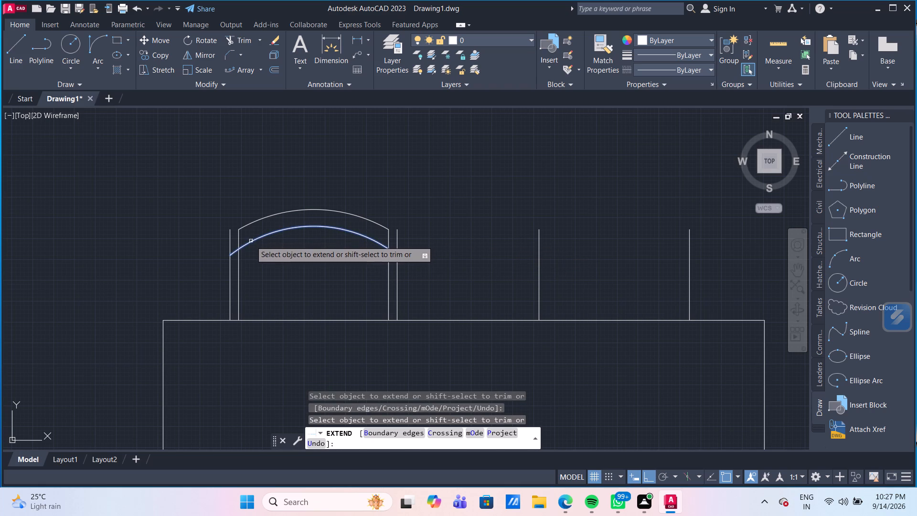
pyautogui.click(251, 243)
pyautogui.click(248, 223)
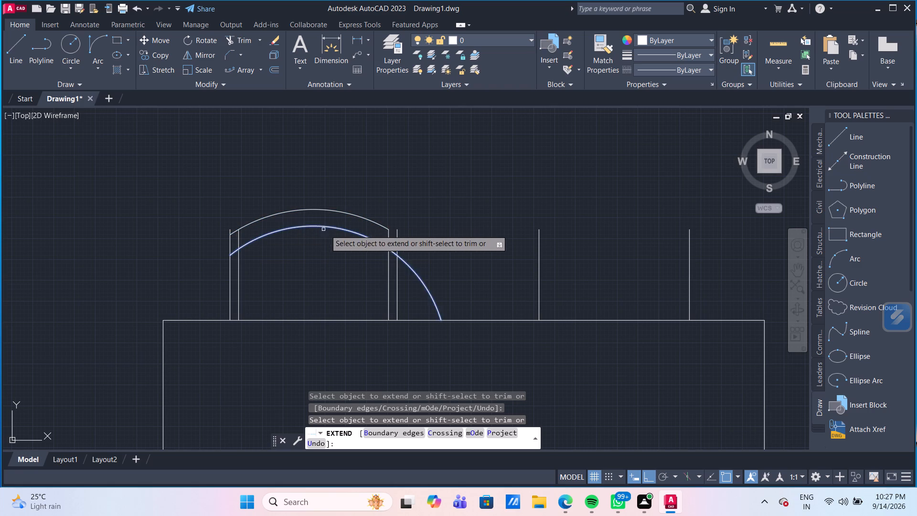
pyautogui.click(383, 225)
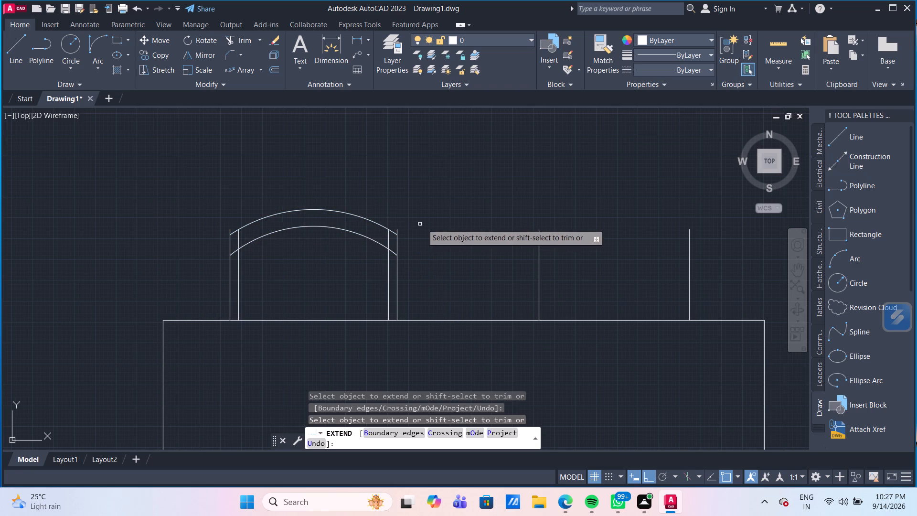
pyautogui.press('Escape')
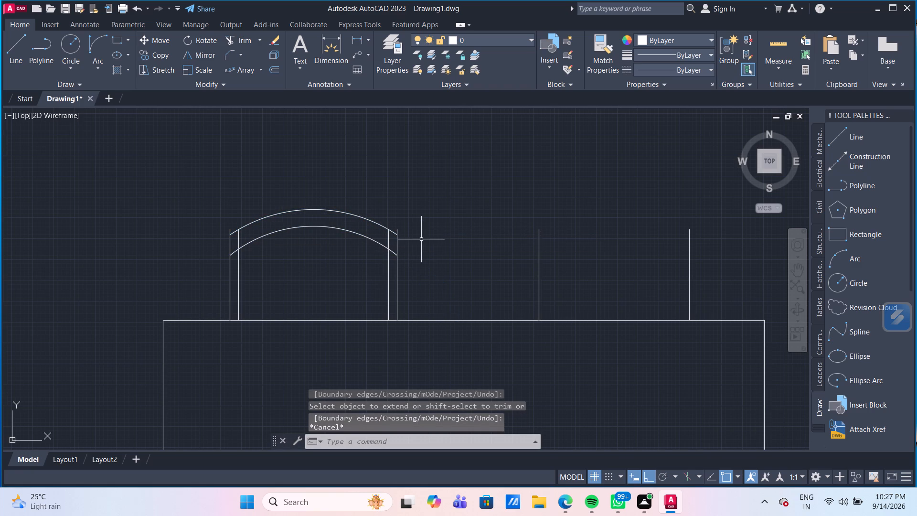
# Trim the chair's outer side lines above and below the chair back, and its inner side lines between the two arcs.
pyautogui.write('TR')
pyautogui.press('Return')
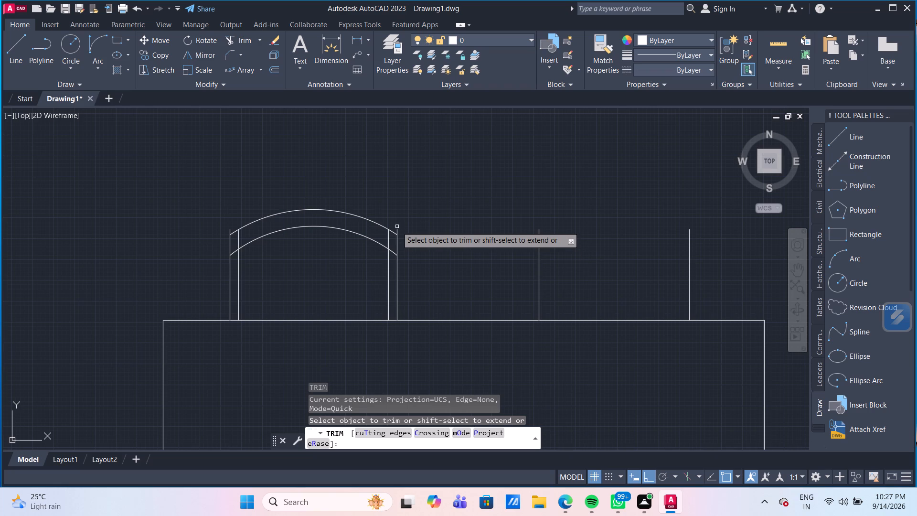
pyautogui.click(397, 227)
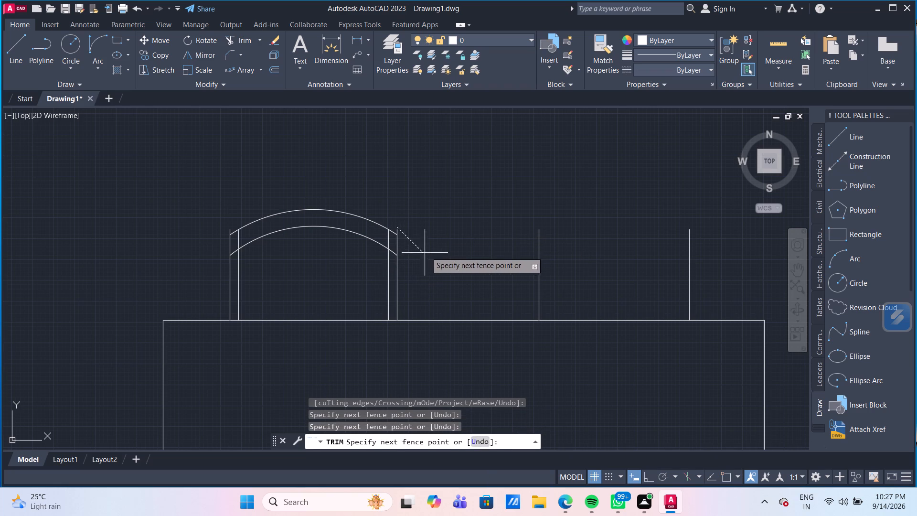
pyautogui.click(429, 251)
pyautogui.click(398, 231)
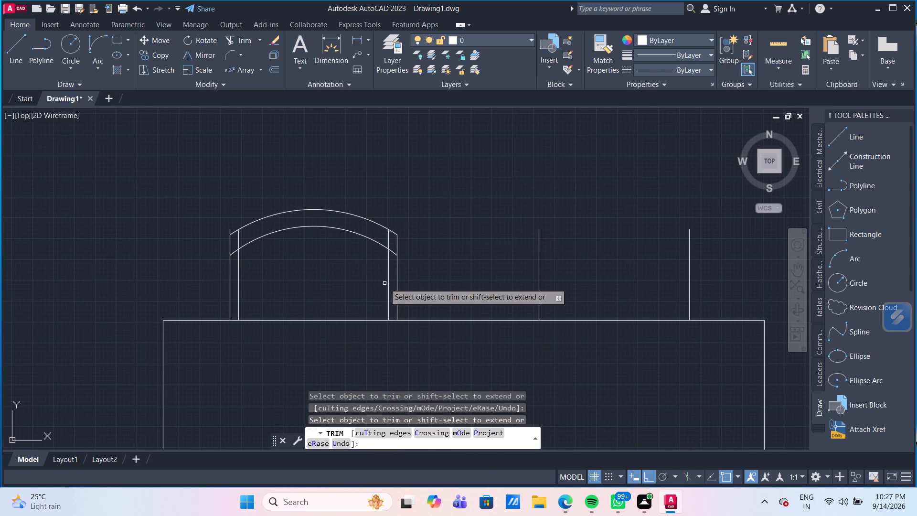
pyautogui.click(399, 275)
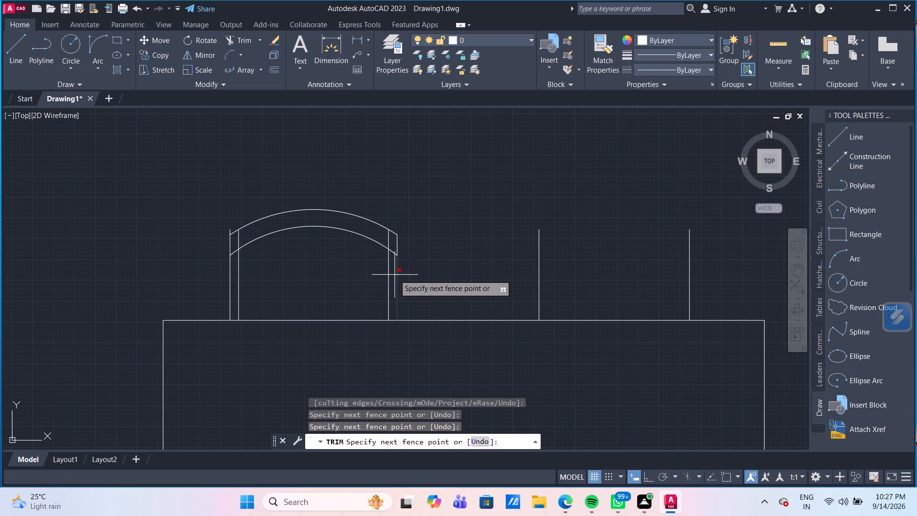
pyautogui.click(395, 275)
pyautogui.click(230, 265)
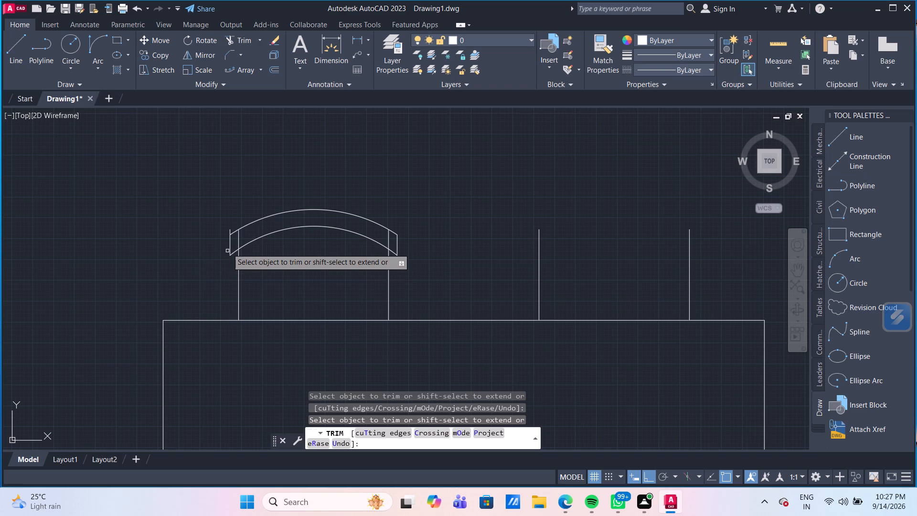
pyautogui.click(228, 230)
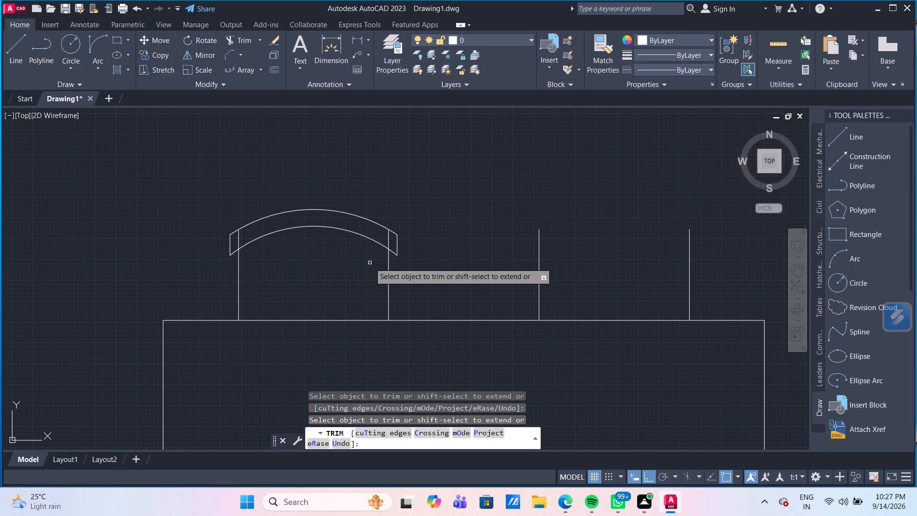
pyautogui.click(387, 239)
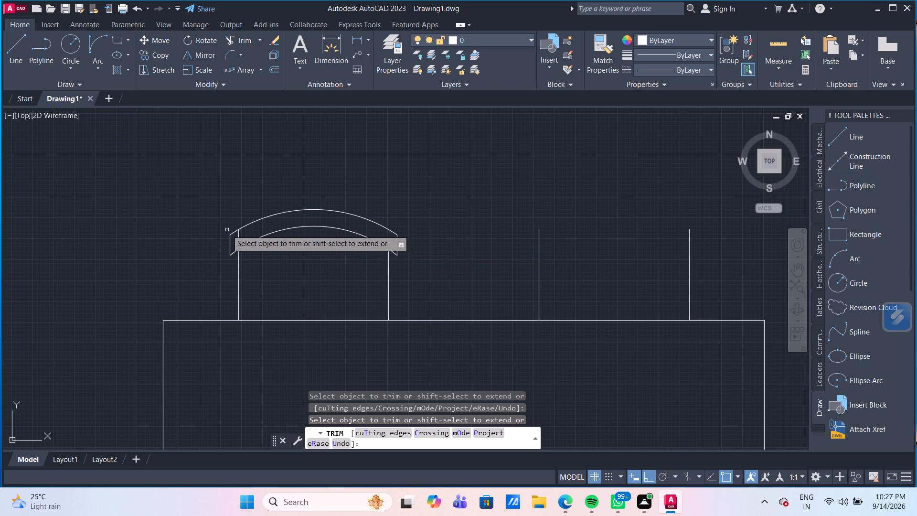
pyautogui.click(237, 236)
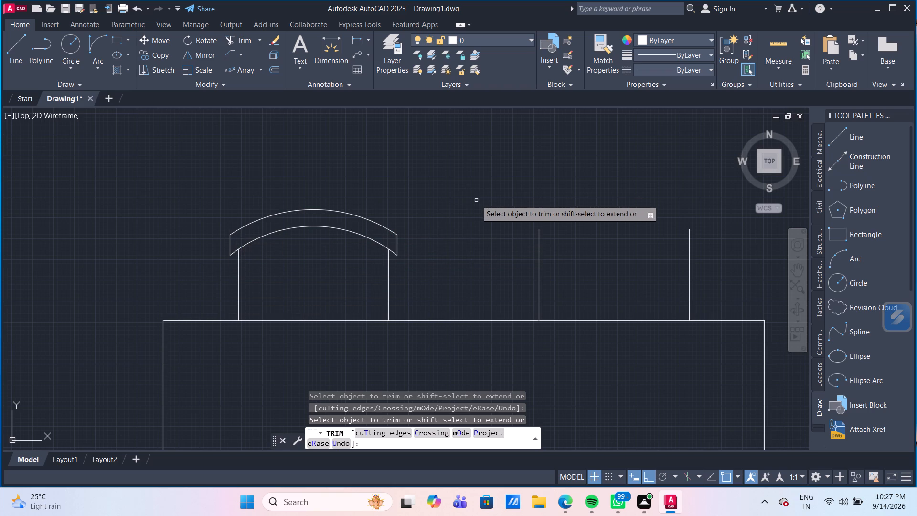
pyautogui.press('Escape')
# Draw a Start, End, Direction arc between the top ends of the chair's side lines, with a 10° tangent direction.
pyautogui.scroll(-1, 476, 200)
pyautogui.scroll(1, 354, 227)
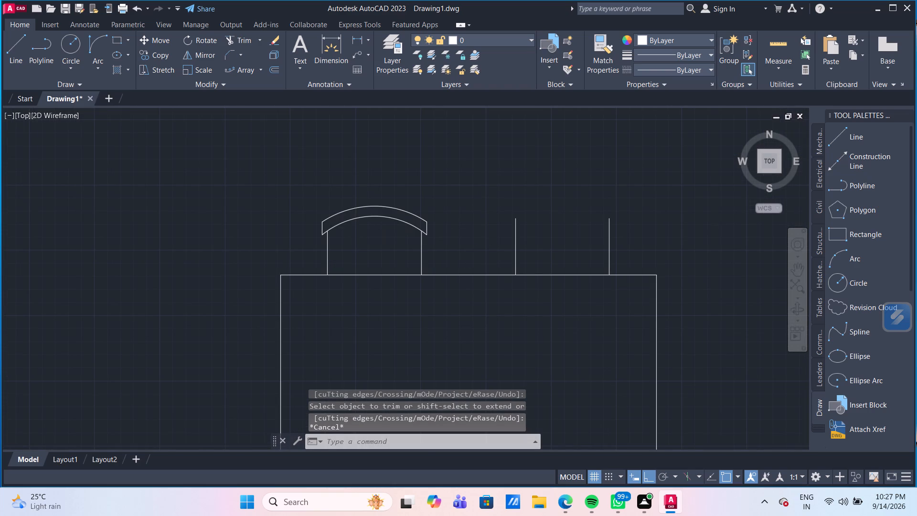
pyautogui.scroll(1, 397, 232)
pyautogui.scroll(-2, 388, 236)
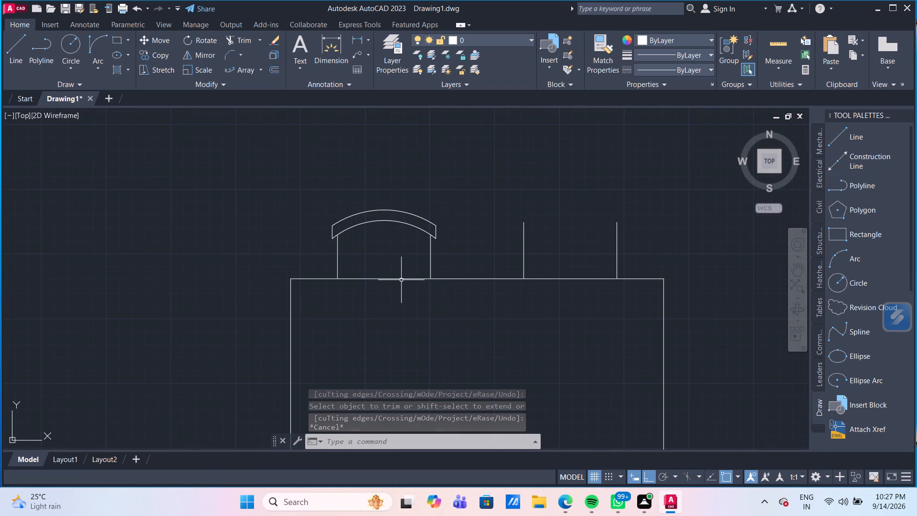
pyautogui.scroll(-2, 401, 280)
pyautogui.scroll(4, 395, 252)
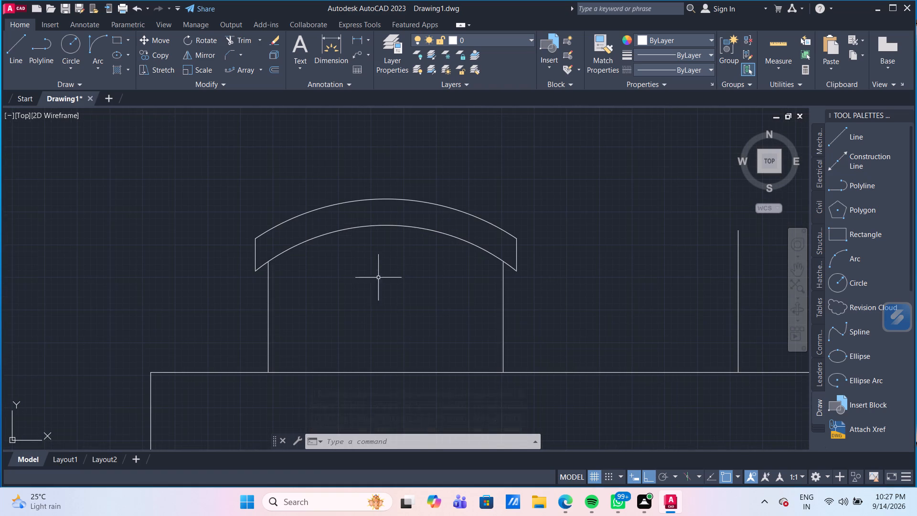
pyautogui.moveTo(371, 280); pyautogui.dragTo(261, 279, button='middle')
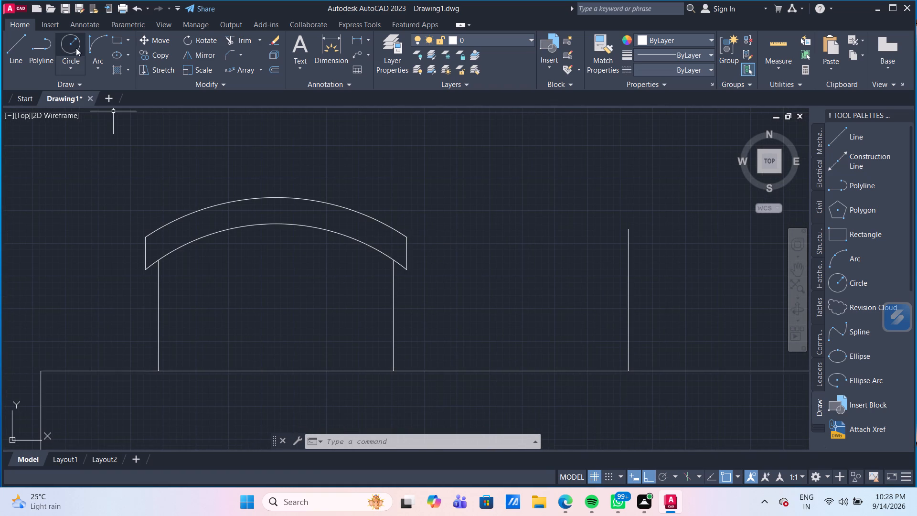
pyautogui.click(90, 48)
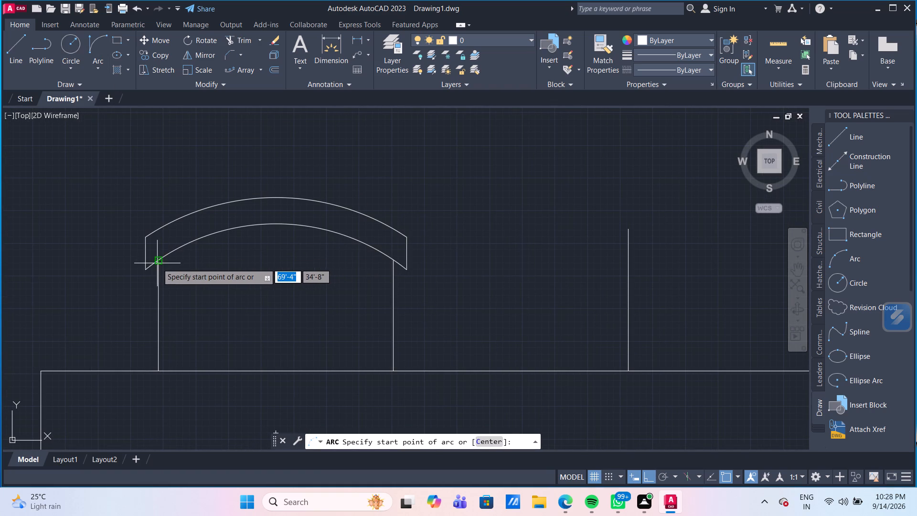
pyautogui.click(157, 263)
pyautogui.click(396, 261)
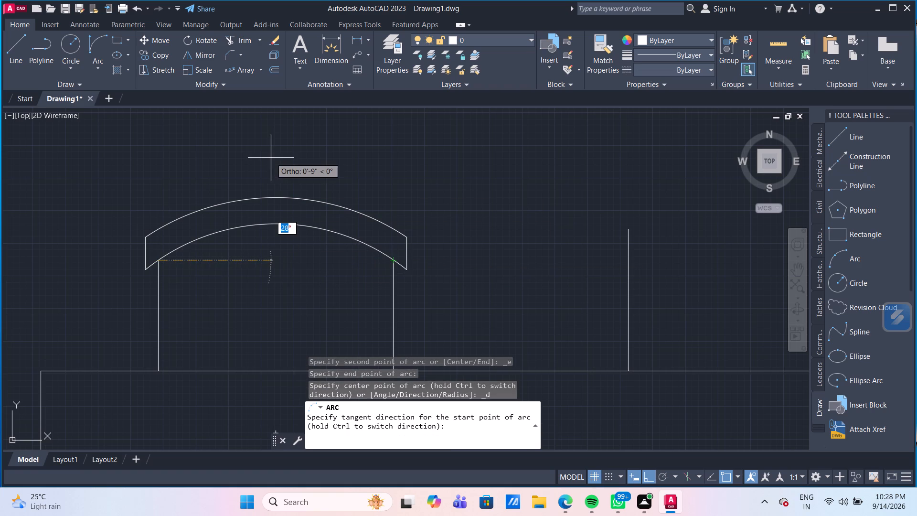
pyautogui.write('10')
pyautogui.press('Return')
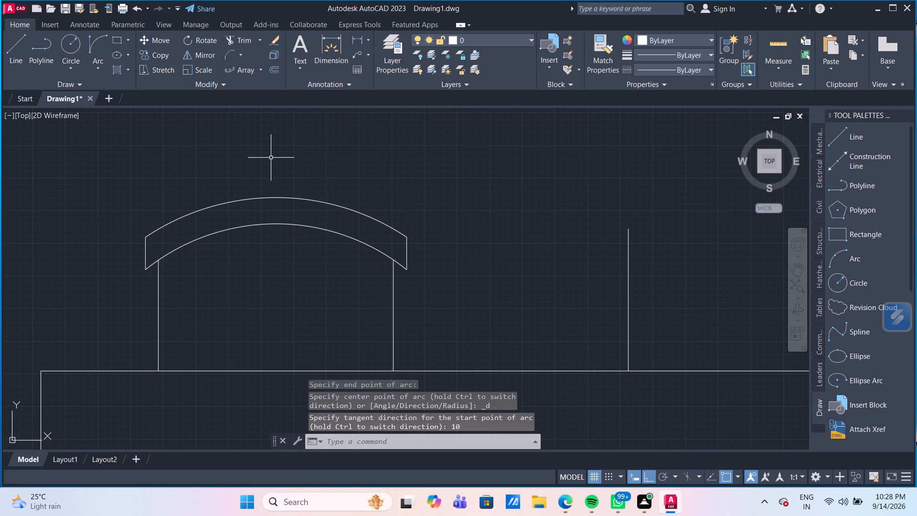
# Draw a Start, End, Direction arc between the top ends of the chair's side lines, with a 20° tangent direction.
pyautogui.scroll(-1, 279, 173)
pyautogui.scroll(1, 271, 220)
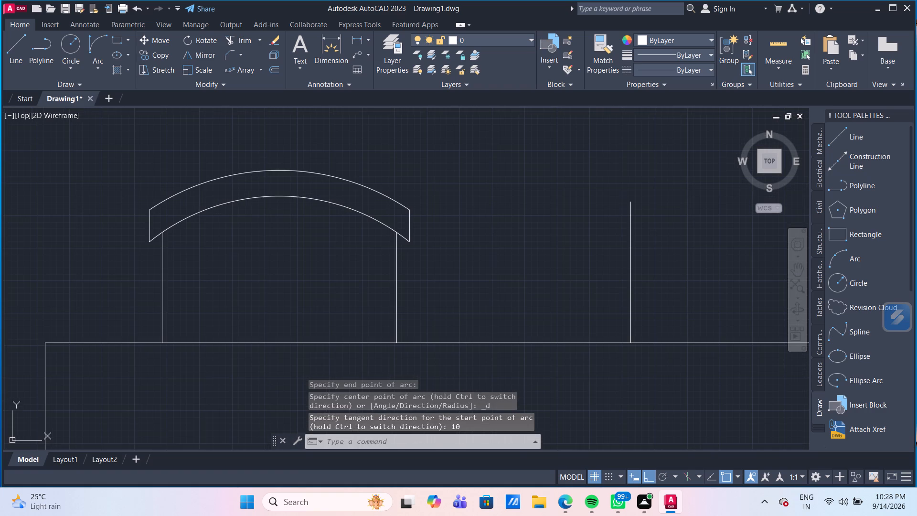
pyautogui.click(97, 44)
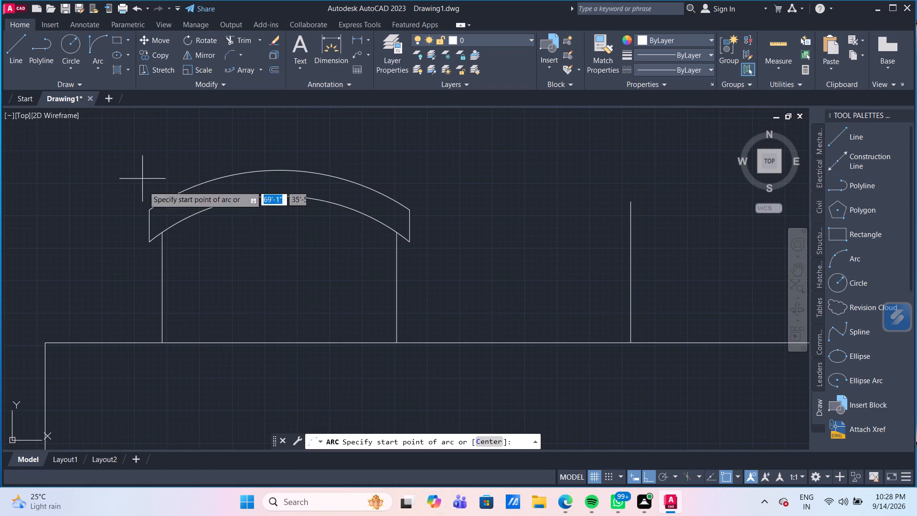
pyautogui.click(162, 238)
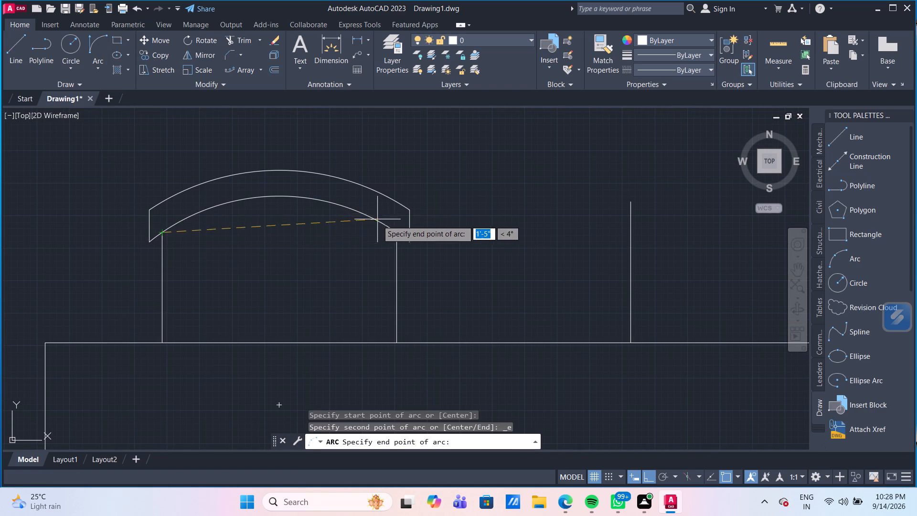
pyautogui.click(399, 234)
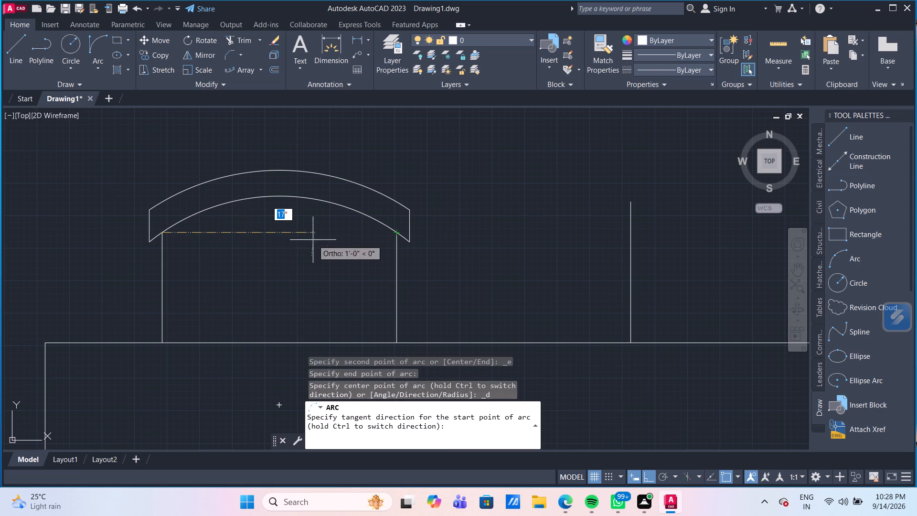
pyautogui.write('20')
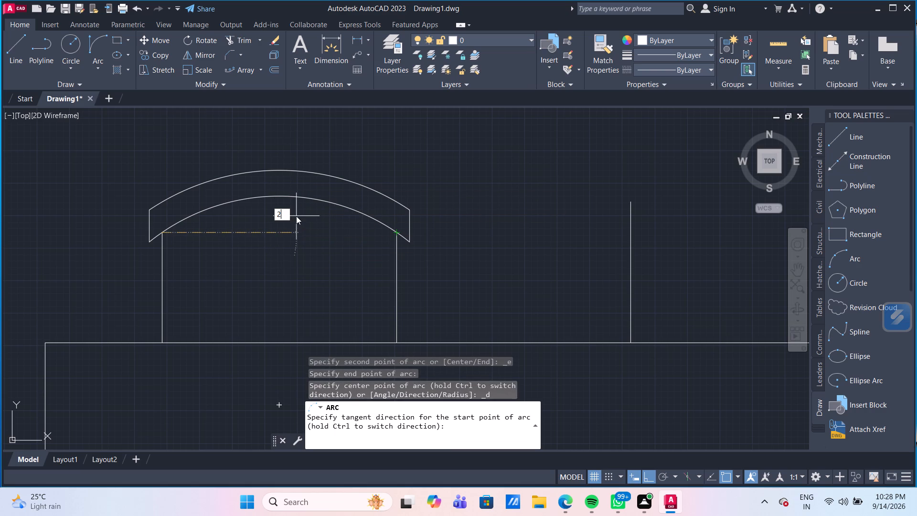
pyautogui.press('Return')
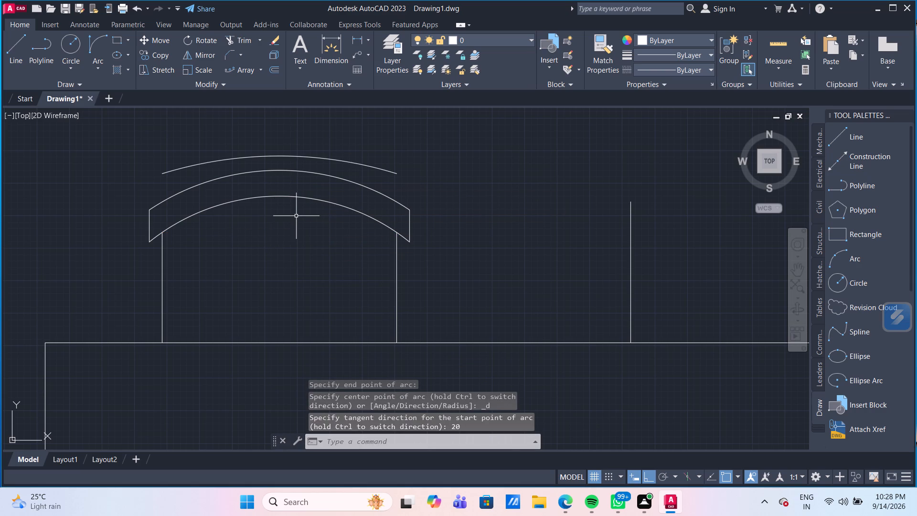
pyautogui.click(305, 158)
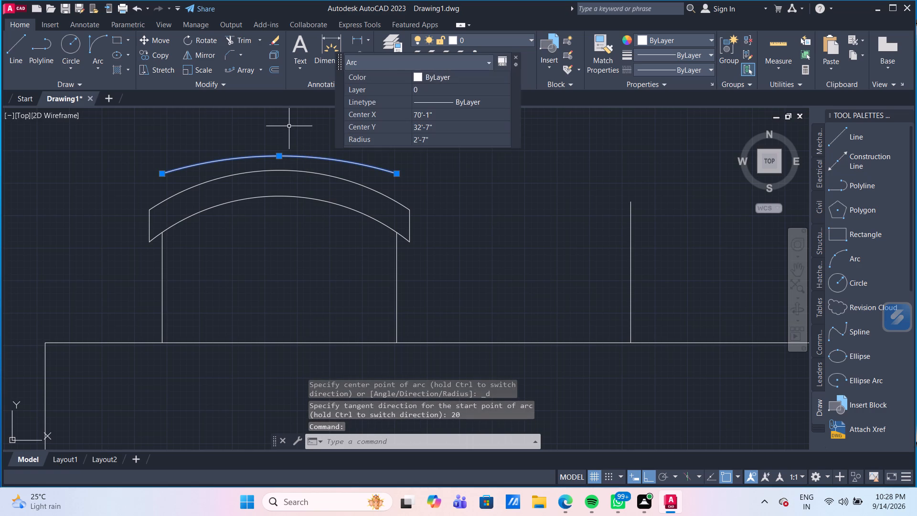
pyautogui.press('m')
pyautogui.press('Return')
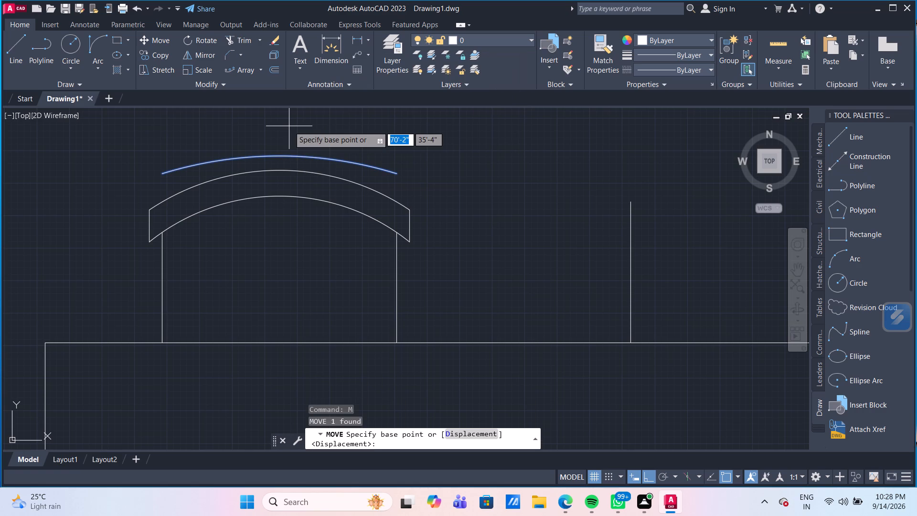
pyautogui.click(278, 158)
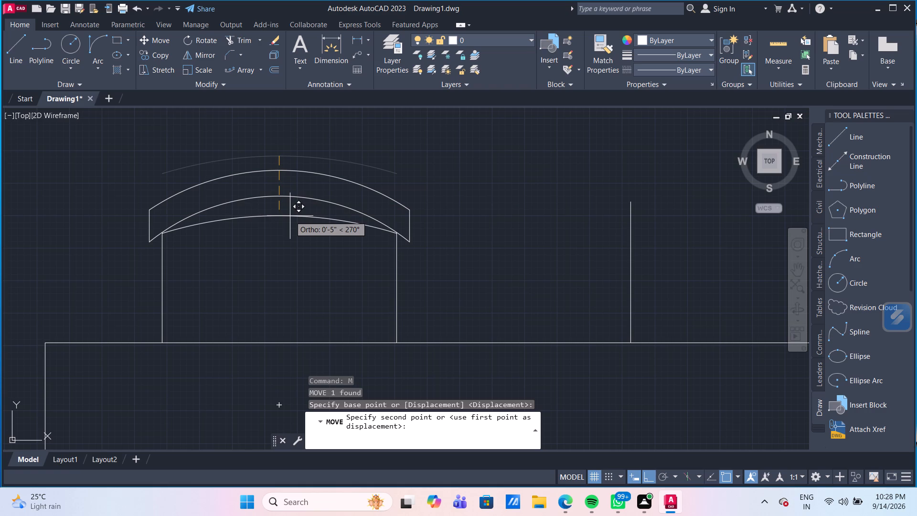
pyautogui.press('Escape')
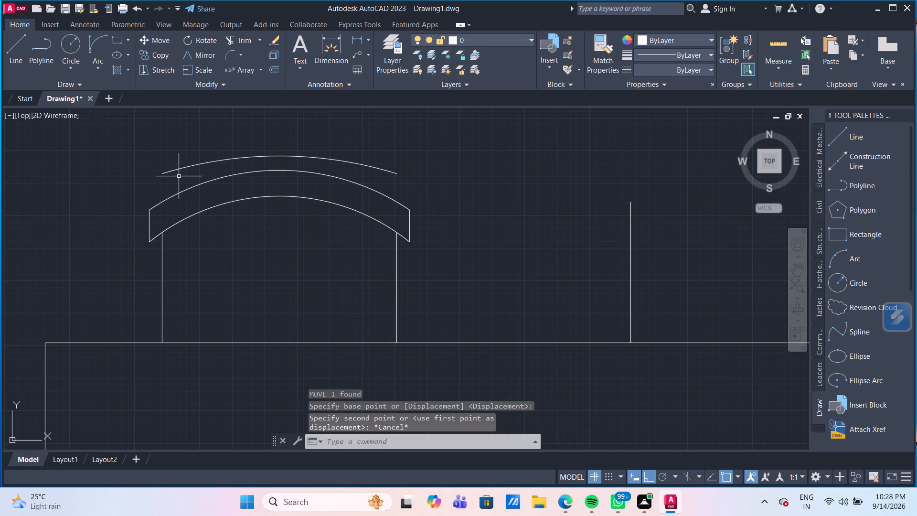
# Move the flat arc above the chair back by its west end onto the top end of the chair's west side line.
pyautogui.click(178, 169)
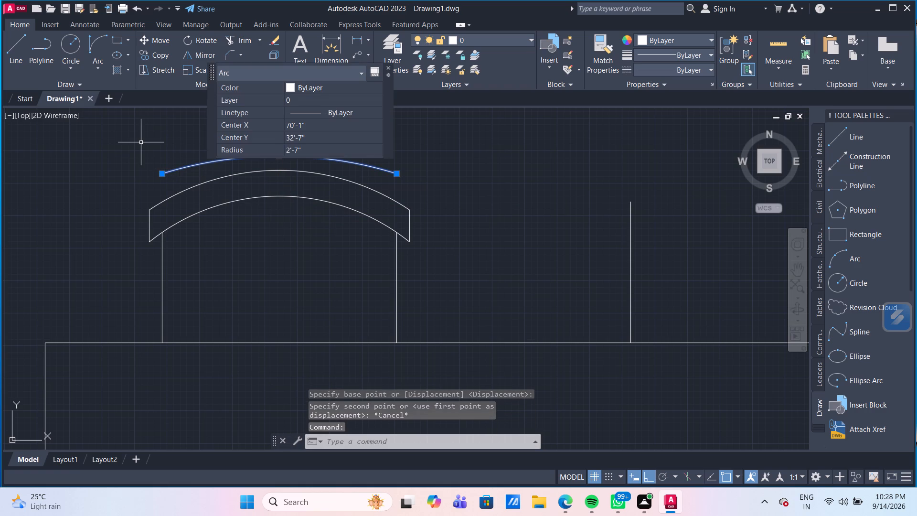
pyautogui.press('m')
pyautogui.press('Return')
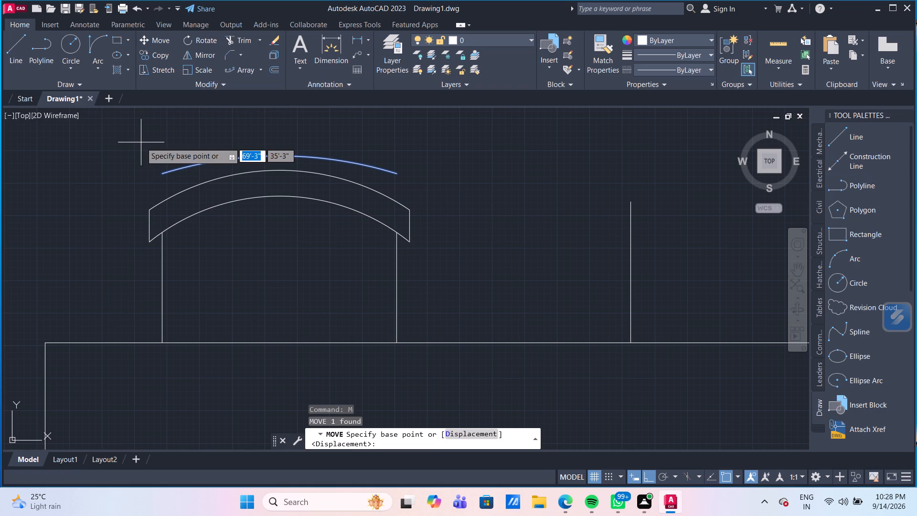
pyautogui.click(164, 174)
pyautogui.click(163, 235)
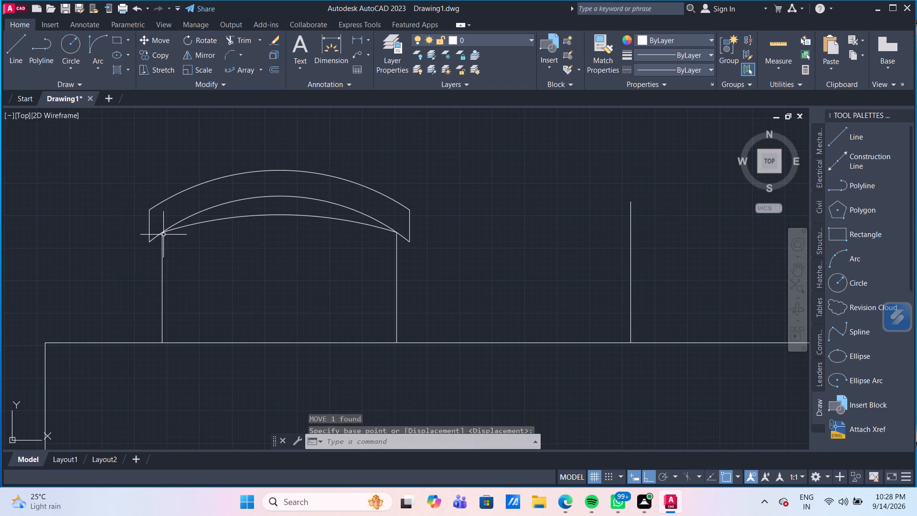
# Erase the stray arc inside the table below the chair.
pyautogui.scroll(2, 398, 235)
pyautogui.scroll(-3, 411, 238)
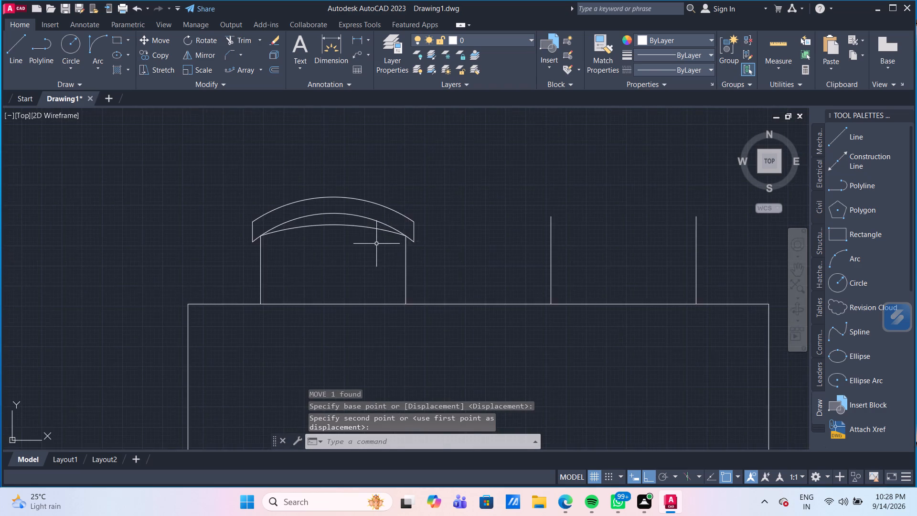
pyautogui.scroll(-3, 352, 250)
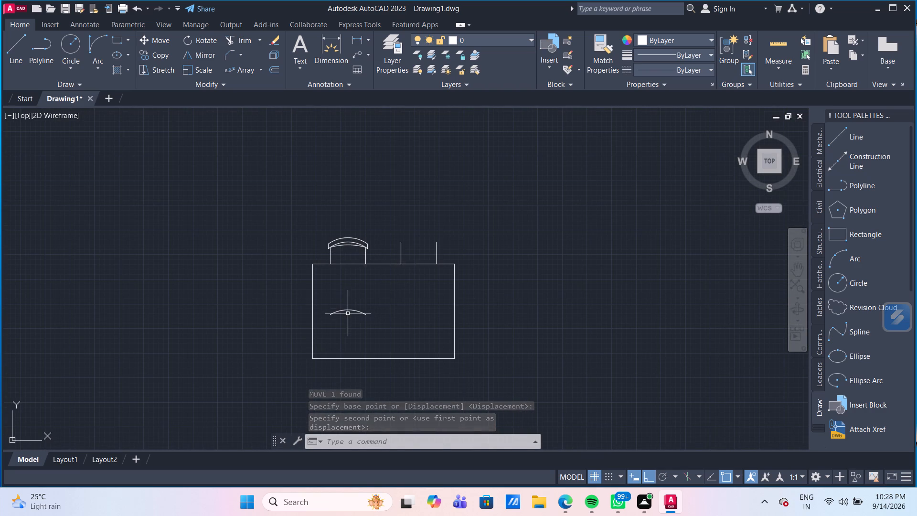
pyautogui.click(349, 311)
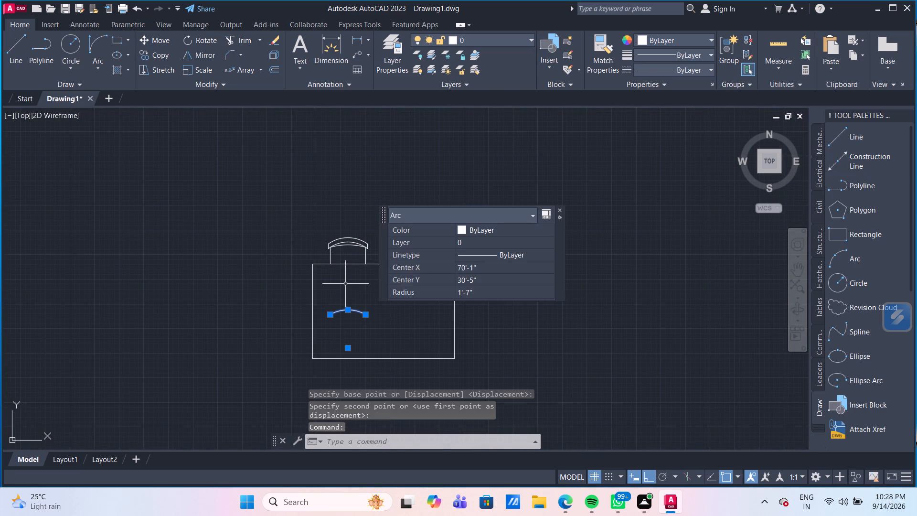
pyautogui.press('Delete')
# Flatten the upper and lower arcs of the chair back by stretching their midpoints toward the table to about a 1'-8" radius.
pyautogui.scroll(3, 344, 257)
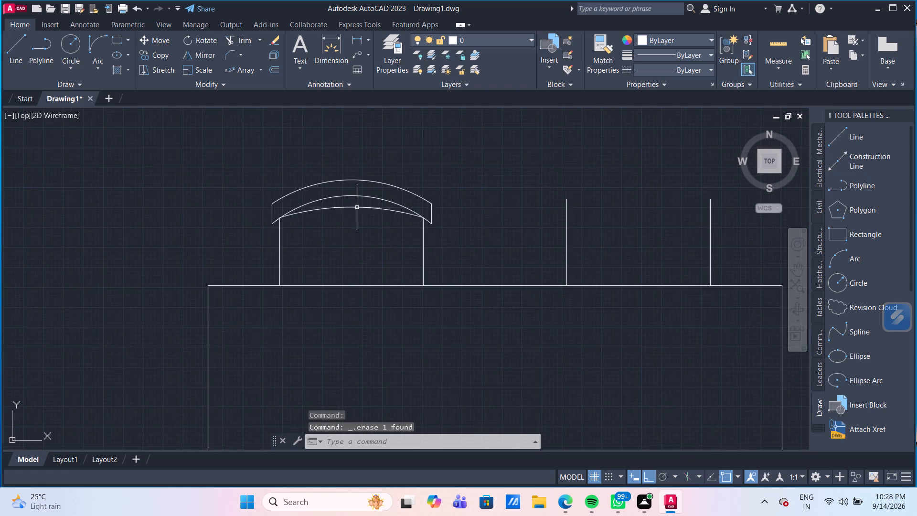
pyautogui.scroll(1, 352, 203)
pyautogui.click(354, 199)
pyautogui.click(338, 151)
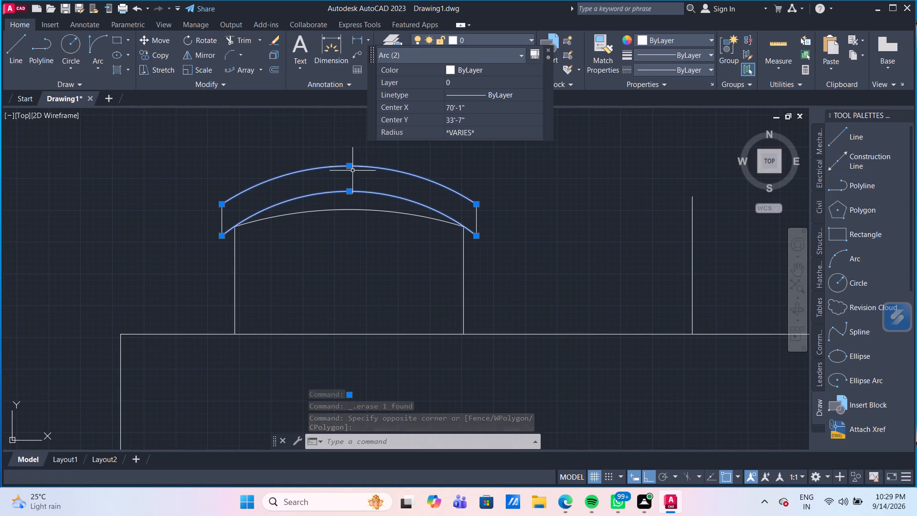
pyautogui.click(350, 193)
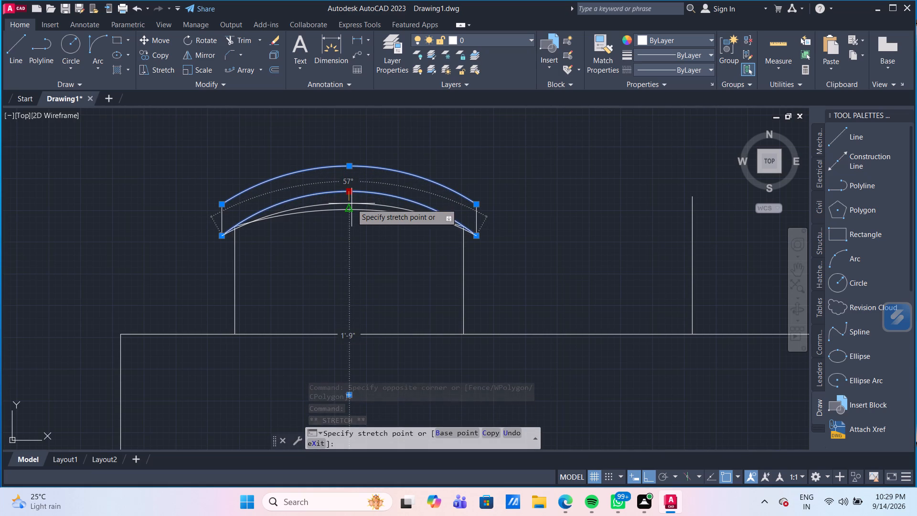
pyautogui.scroll(2, 352, 204)
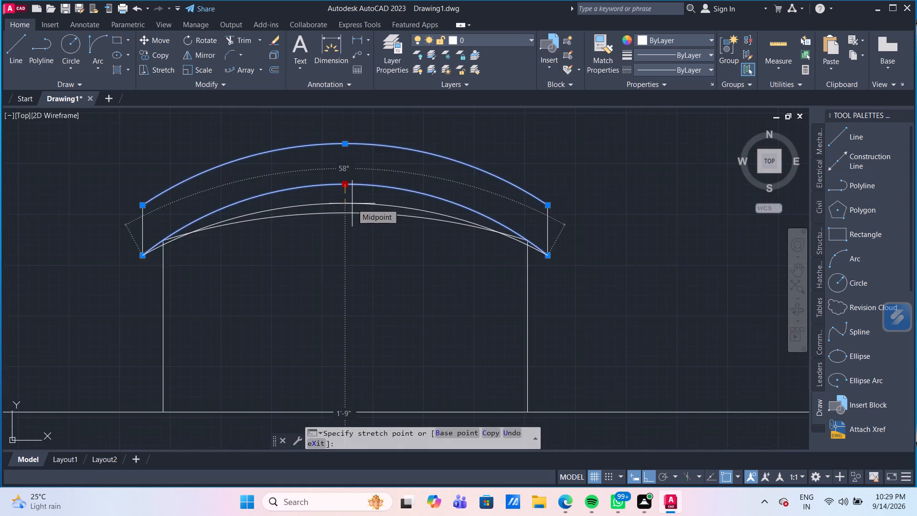
pyautogui.click(346, 200)
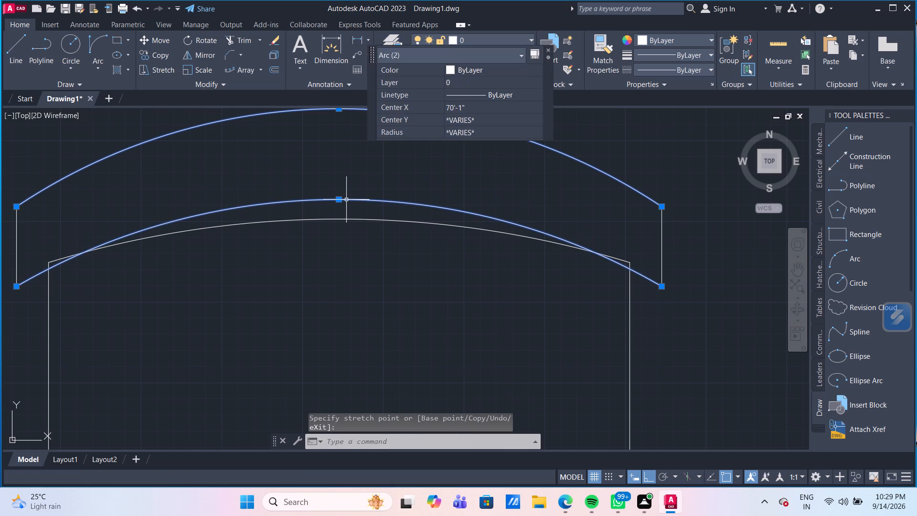
pyautogui.scroll(-1, 341, 175)
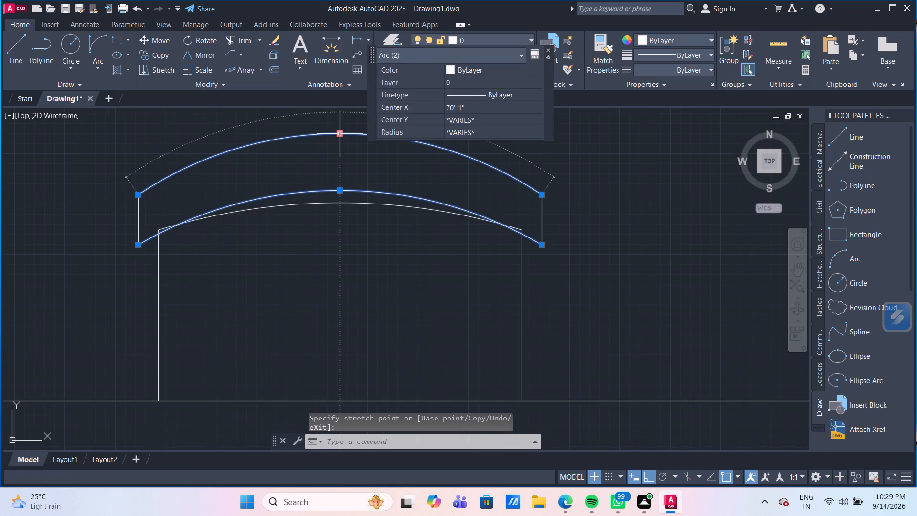
pyautogui.click(339, 133)
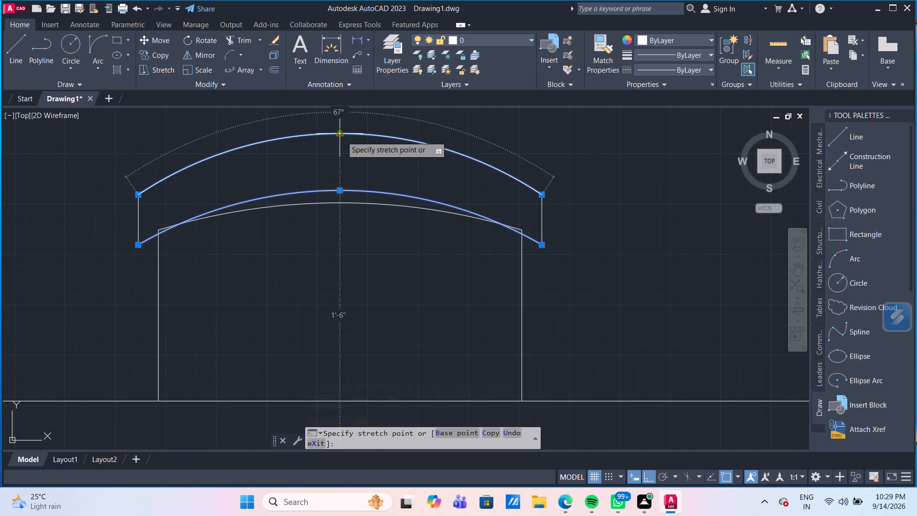
pyautogui.click(344, 141)
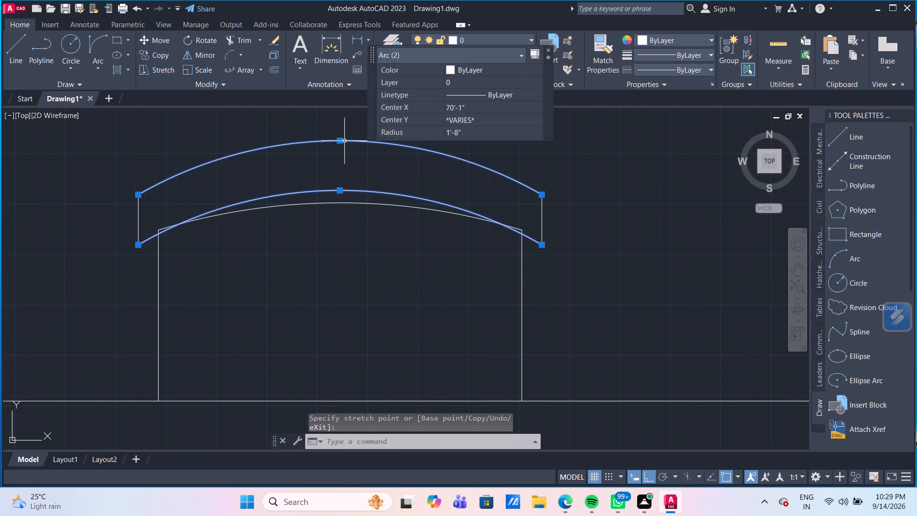
pyautogui.press('Escape')
# Stretch both ends of the seat arc down to where the chair's side lines meet the lower chair-back arc.
pyautogui.scroll(-2, 427, 208)
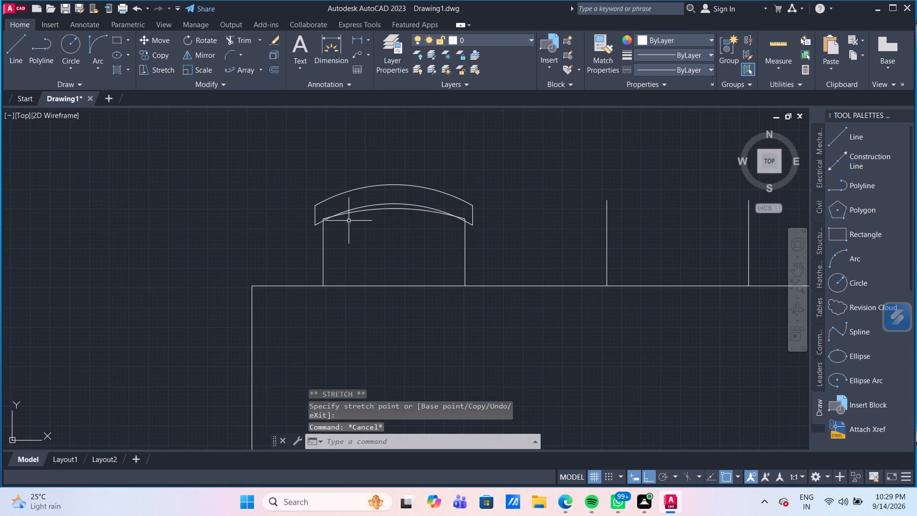
pyautogui.scroll(2, 346, 218)
pyautogui.scroll(1, 408, 227)
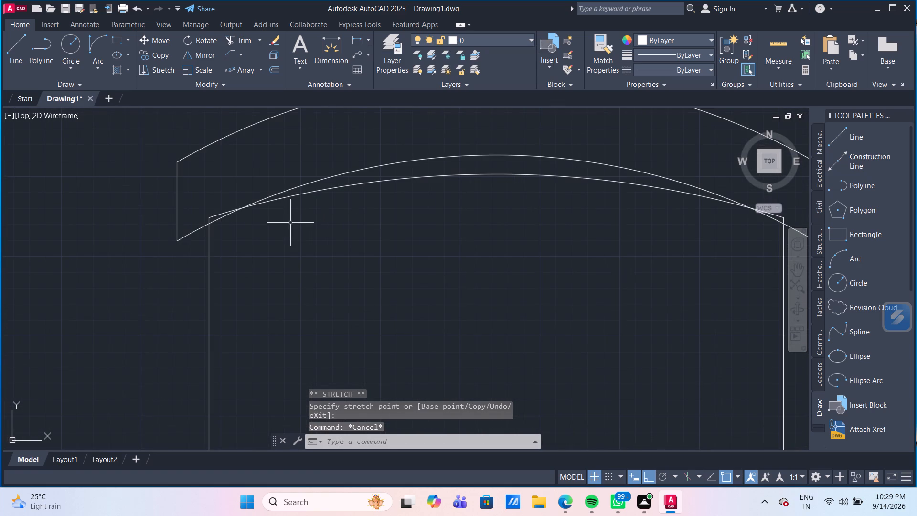
pyautogui.moveTo(258, 219); pyautogui.dragTo(176, 226, button='middle')
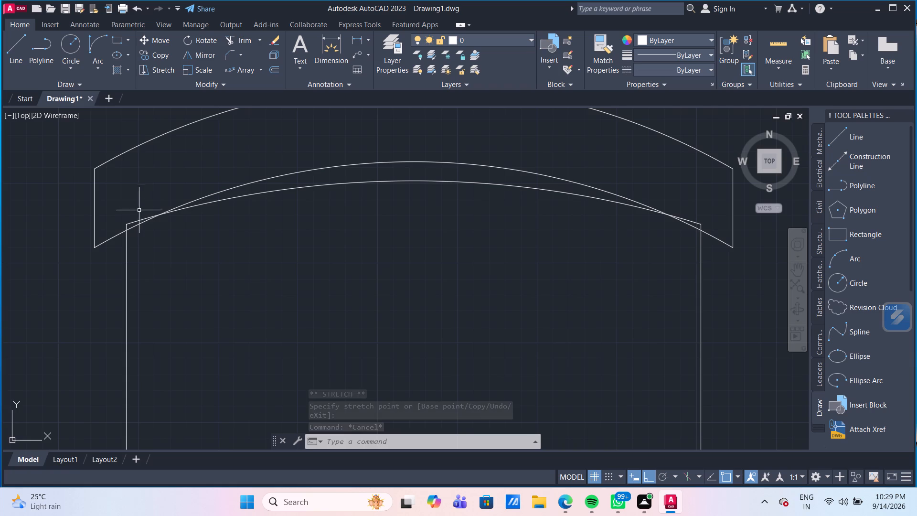
pyautogui.click(136, 221)
pyautogui.scroll(2, 136, 221)
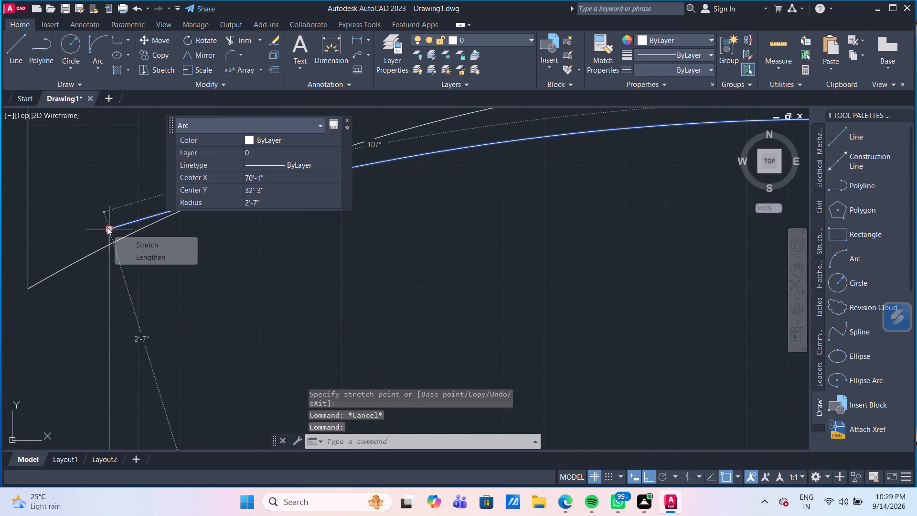
pyautogui.click(107, 227)
pyautogui.click(107, 246)
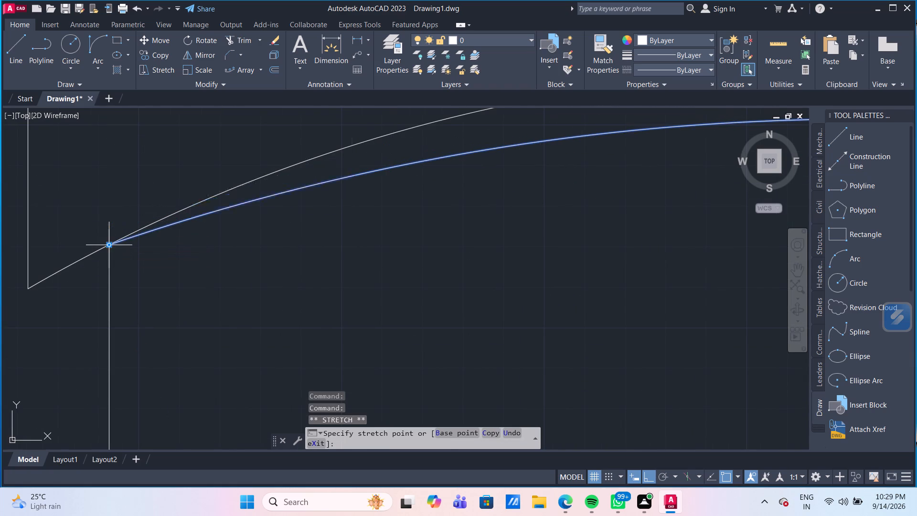
pyautogui.scroll(-2, 350, 272)
pyautogui.moveTo(523, 258); pyautogui.dragTo(121, 271, button='middle')
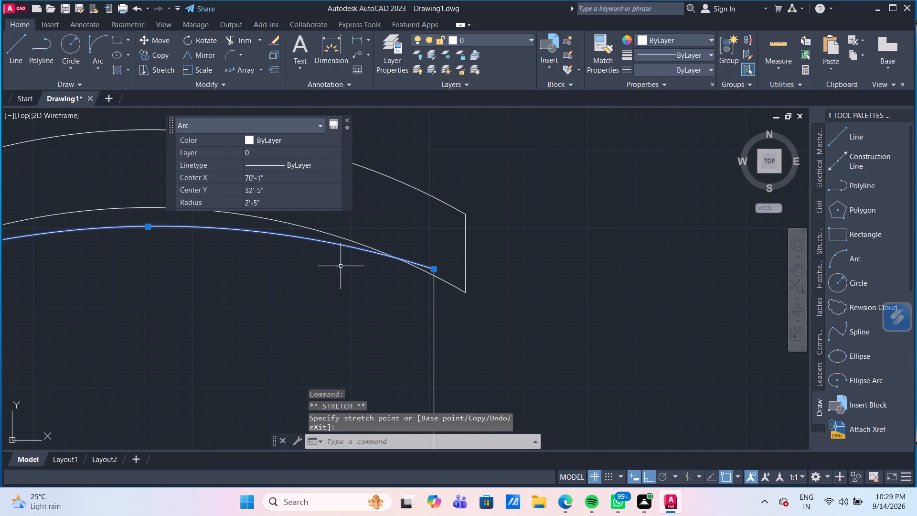
pyautogui.scroll(2, 392, 262)
pyautogui.click(491, 279)
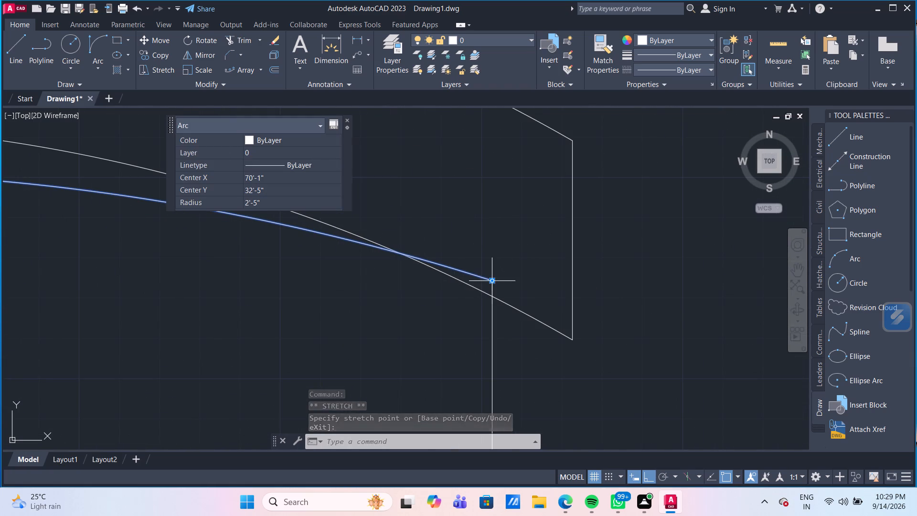
pyautogui.click(492, 297)
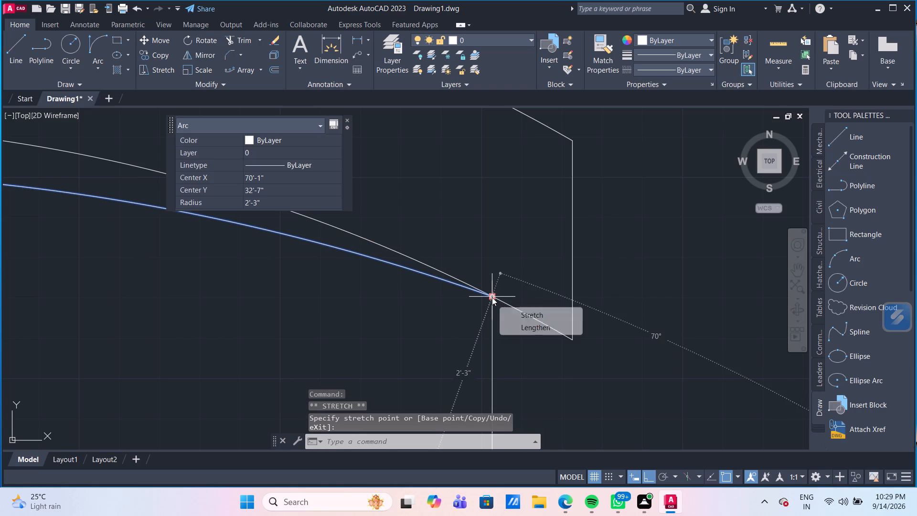
pyautogui.press('Escape')
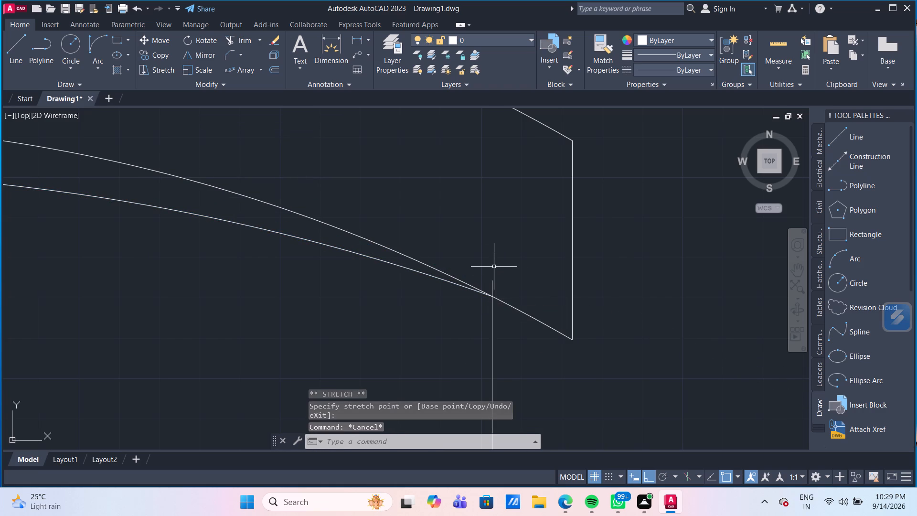
# Trim the stubs of the chair's two side lines that project above the lower chair-back arc.
pyautogui.write('TR')
pyautogui.press('Return')
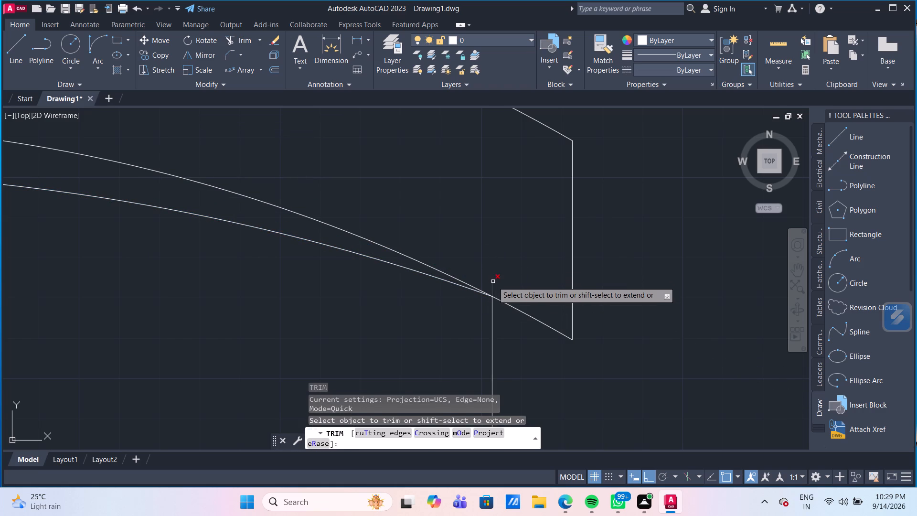
pyautogui.click(493, 281)
pyautogui.scroll(-3, 395, 212)
pyautogui.moveTo(188, 247); pyautogui.dragTo(297, 251, button='middle')
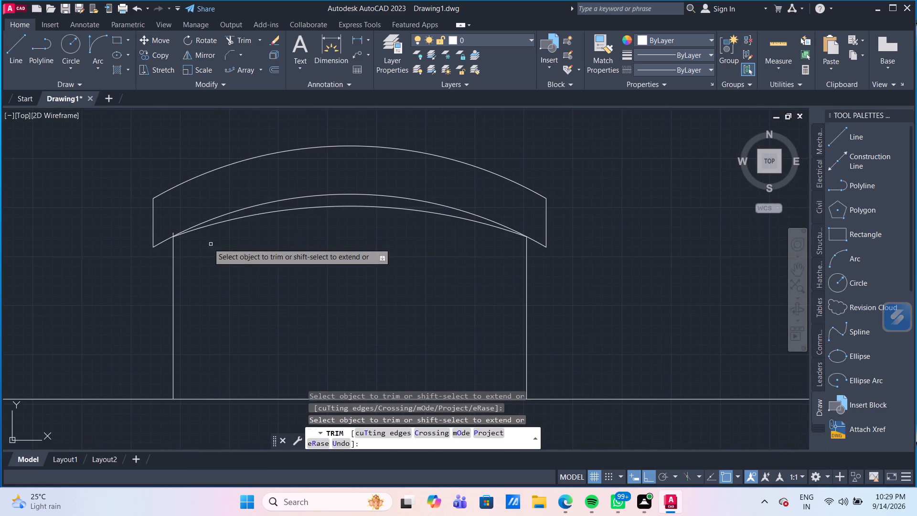
pyautogui.scroll(1, 197, 235)
pyautogui.click(157, 232)
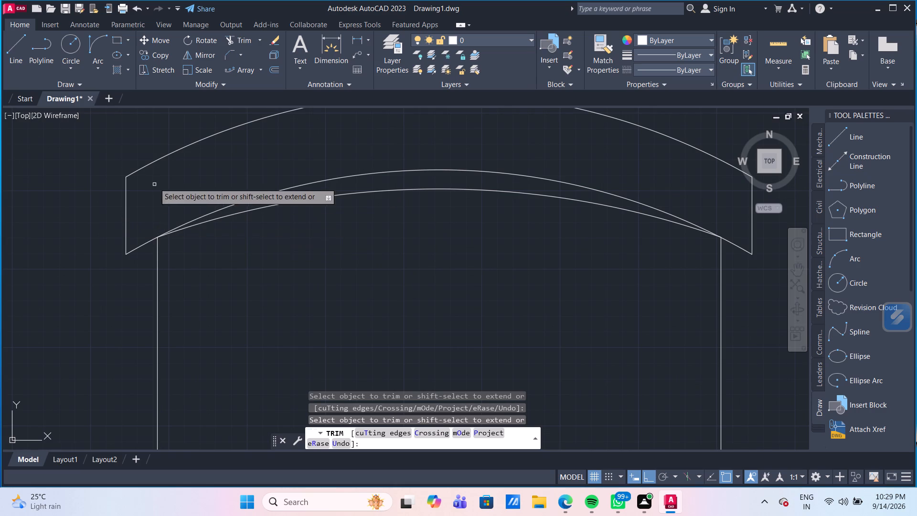
pyautogui.scroll(-4, 154, 183)
pyautogui.press('Escape')
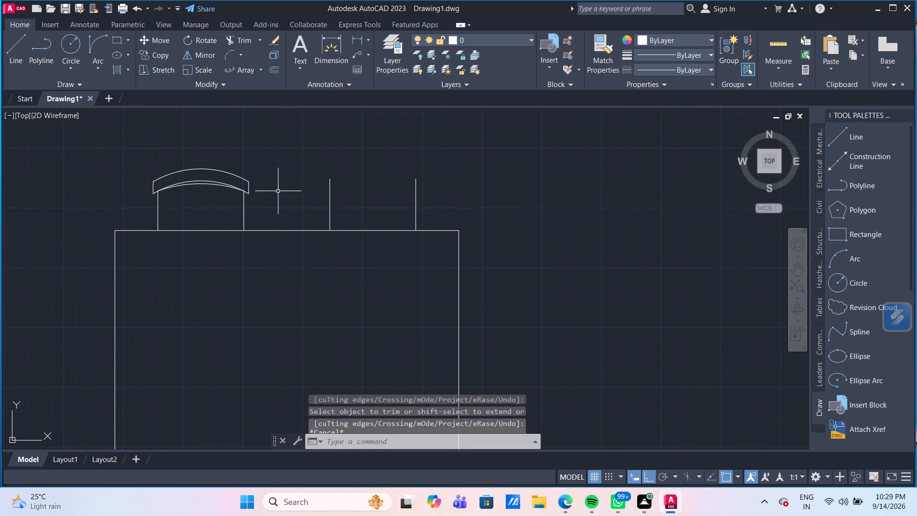
# Draw a connected line chain across the table, carrying all four chair side lines straight down to its south edge with diagonals between them.
pyautogui.scroll(-3, 272, 191)
pyautogui.scroll(3, 258, 194)
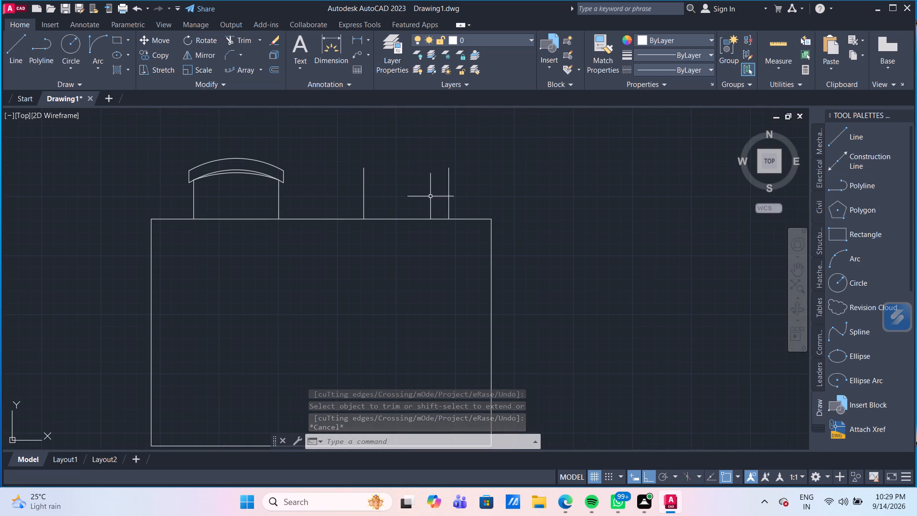
pyautogui.scroll(-1, 360, 224)
pyautogui.moveTo(360, 224); pyautogui.dragTo(350, 202, button='middle')
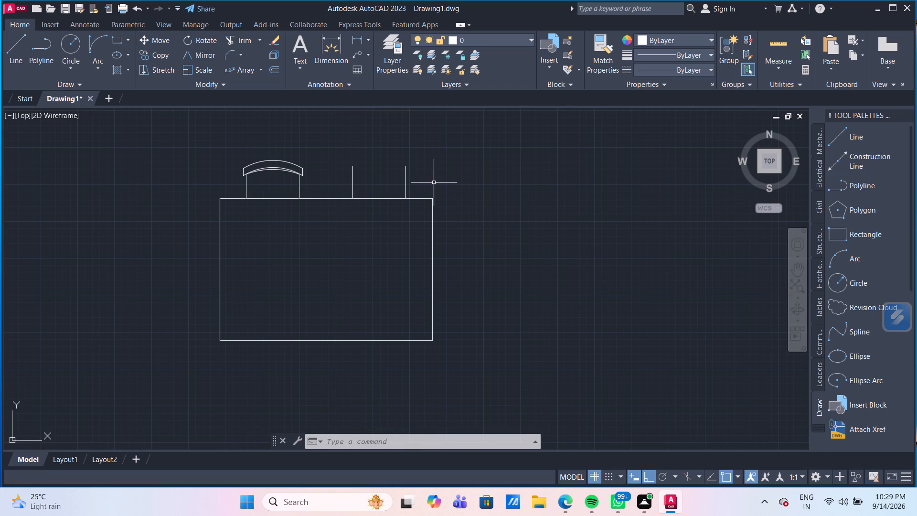
pyautogui.click(10, 42)
pyautogui.click(245, 199)
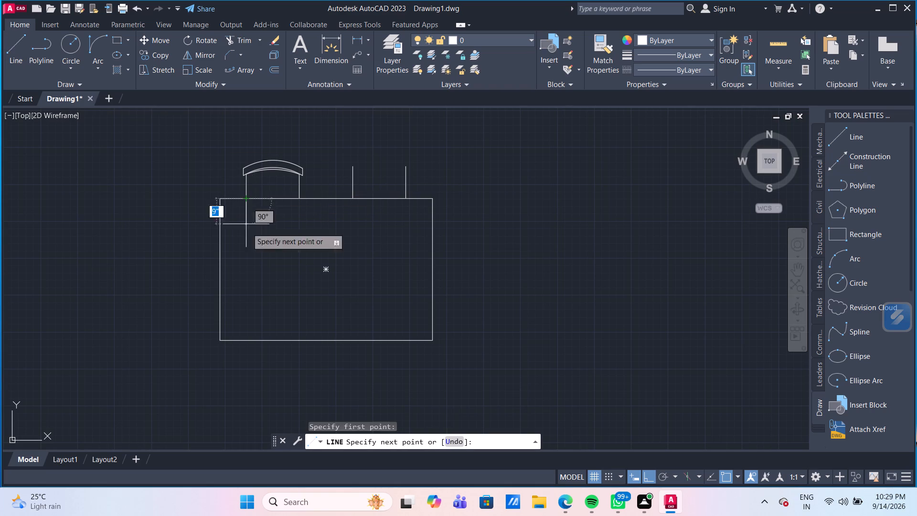
pyautogui.click(245, 342)
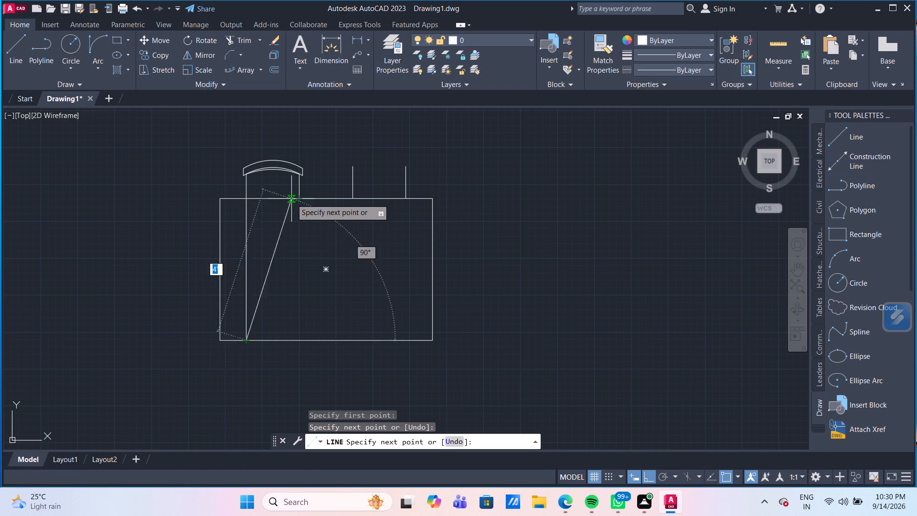
pyautogui.click(300, 196)
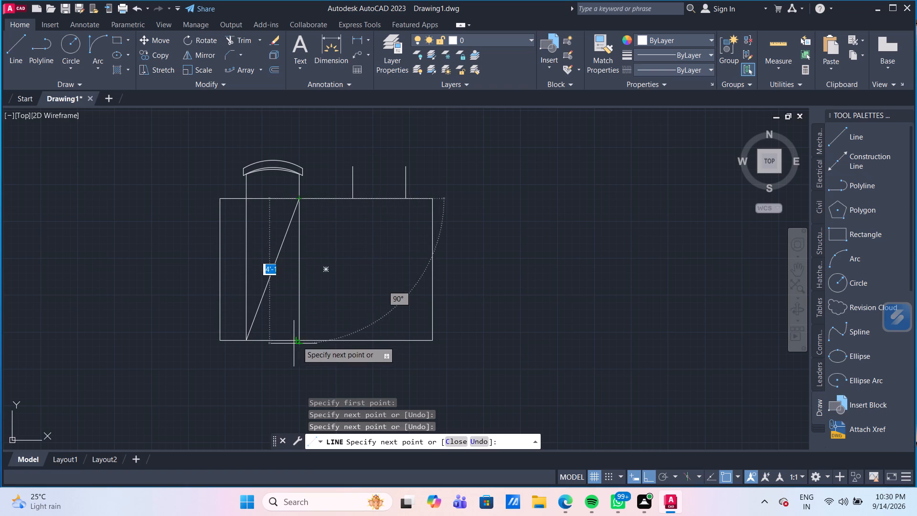
pyautogui.click(301, 339)
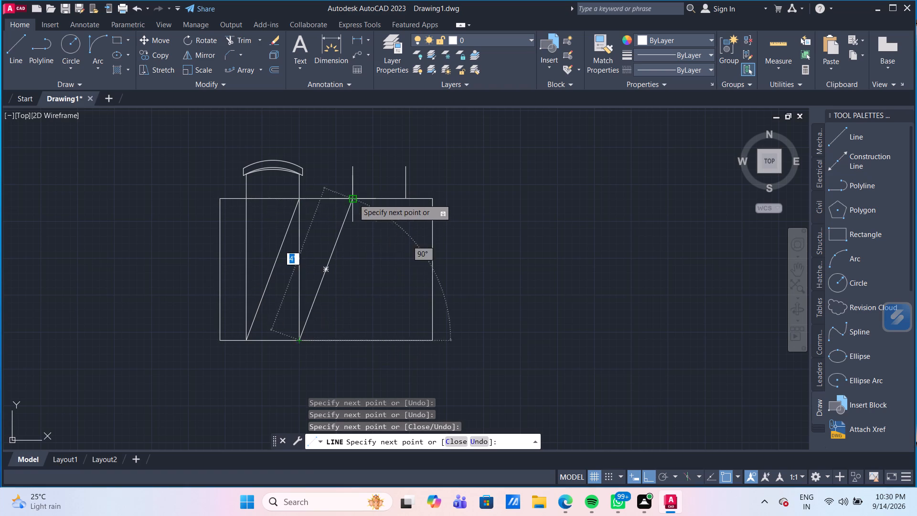
pyautogui.click(353, 199)
pyautogui.click(406, 196)
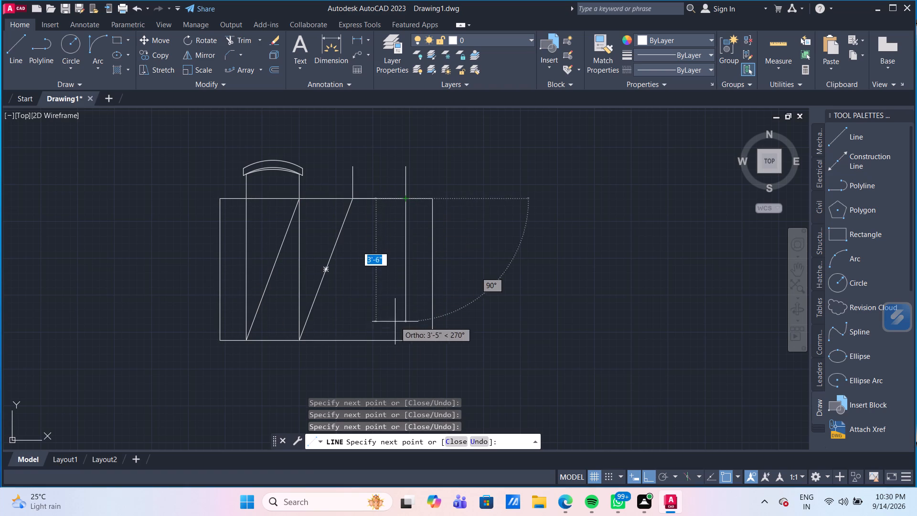
pyautogui.click(405, 344)
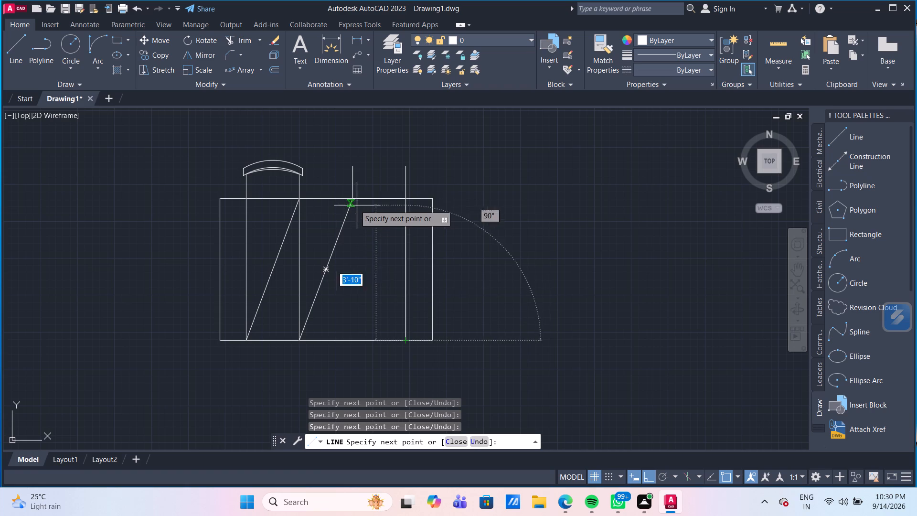
pyautogui.click(352, 204)
pyautogui.click(353, 341)
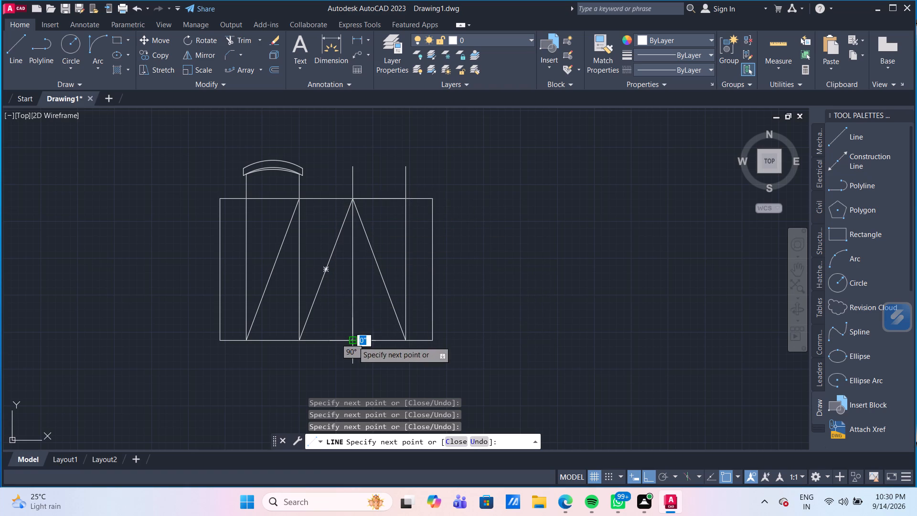
pyautogui.press('Escape')
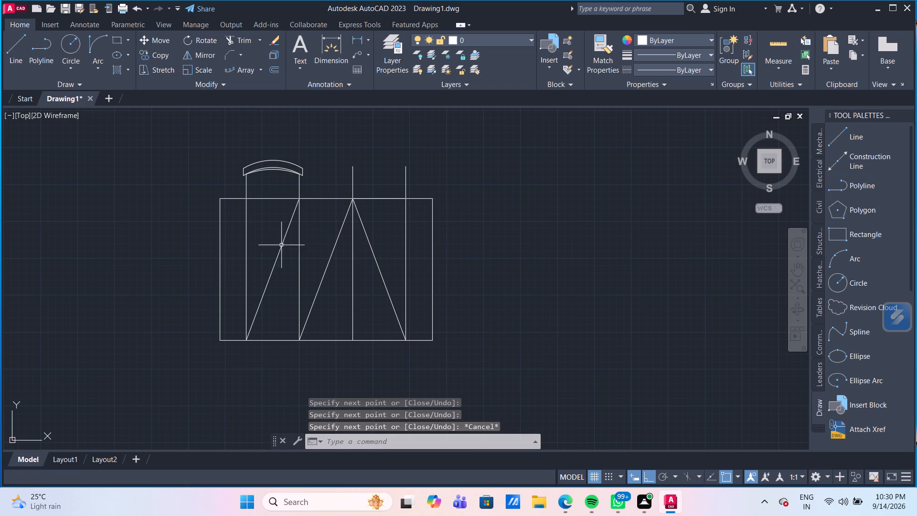
# Draw connected guide lines from the midpoint of the table's east edge: a short run inward, 9" north, past the east edge, and west across the whole table.
pyautogui.click(25, 64)
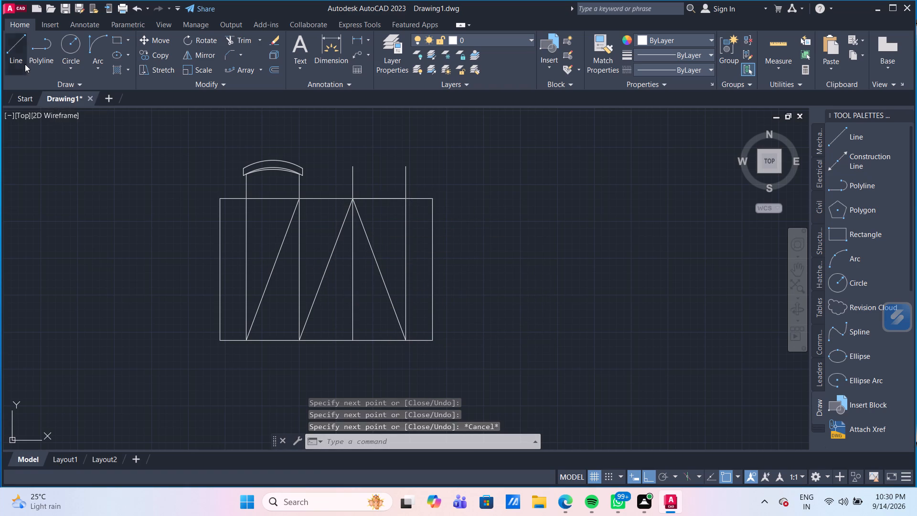
pyautogui.click(434, 273)
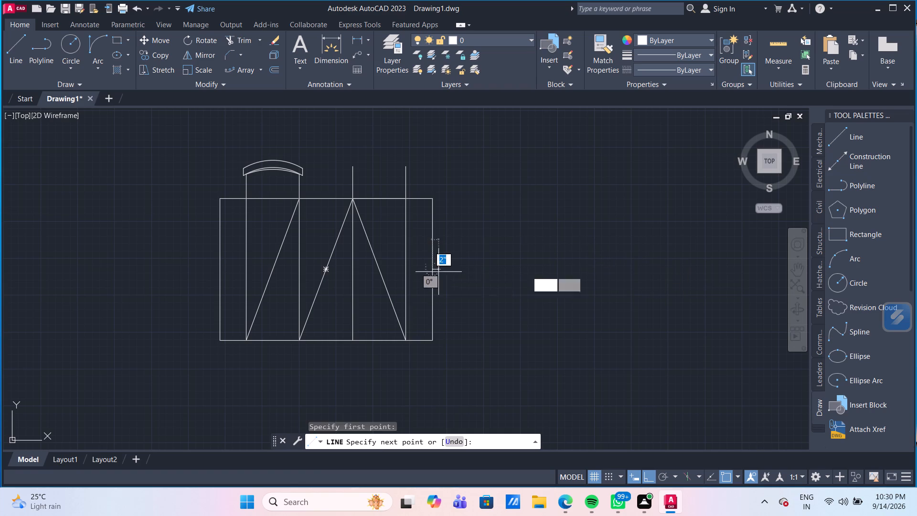
pyautogui.click(415, 270)
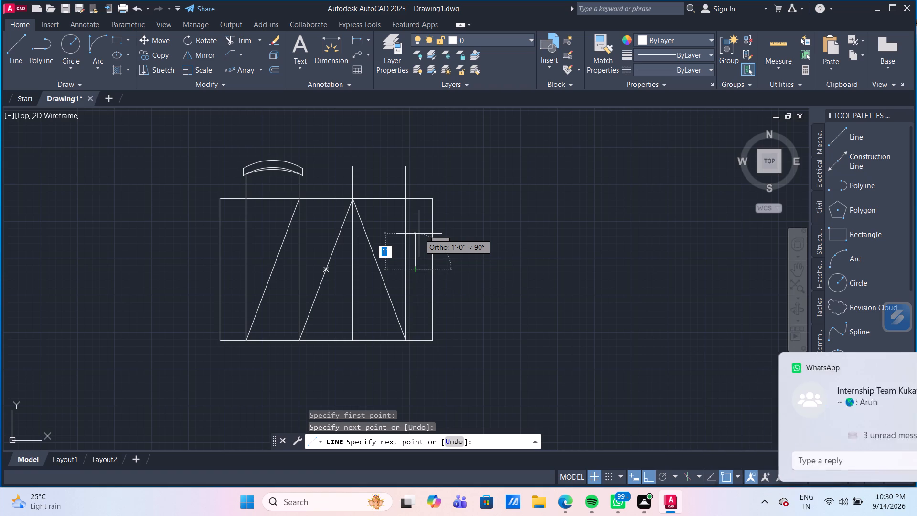
pyautogui.press('9')
pyautogui.hotkey('shift', '"')
pyautogui.press('Return')
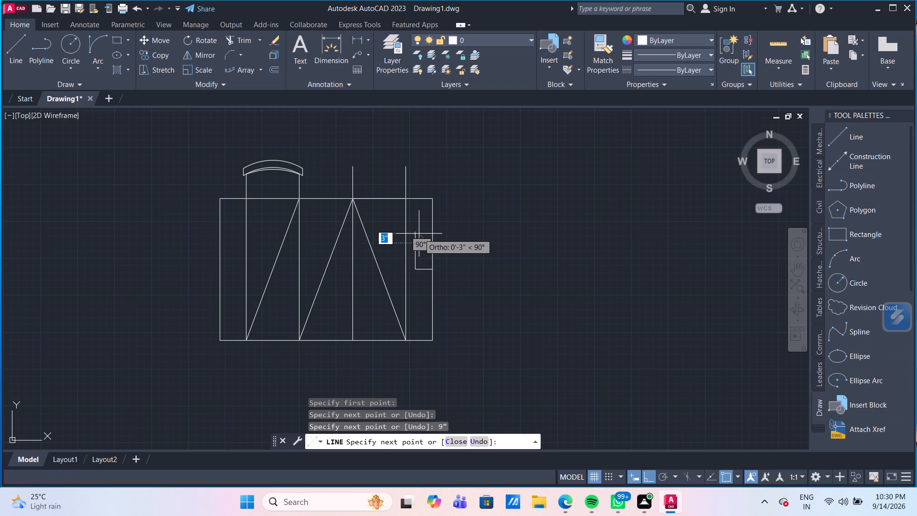
pyautogui.click(445, 246)
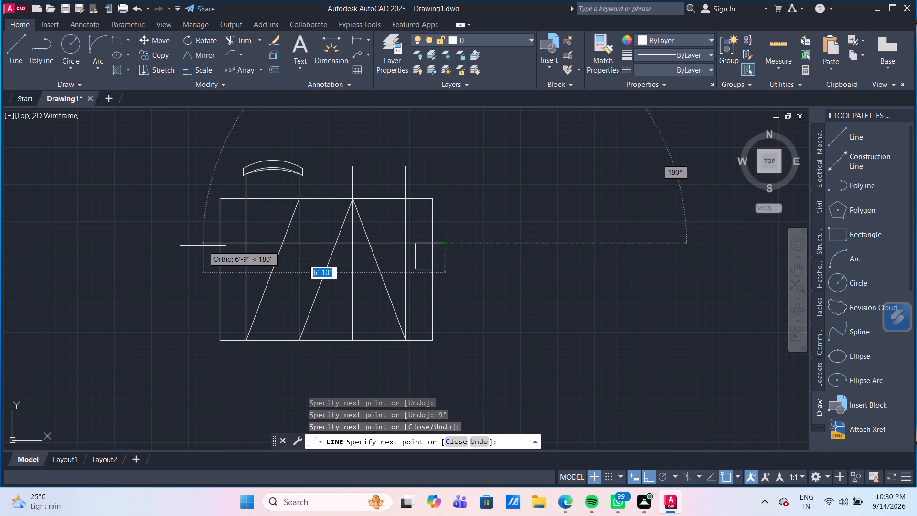
pyautogui.click(199, 246)
pyautogui.press('Escape')
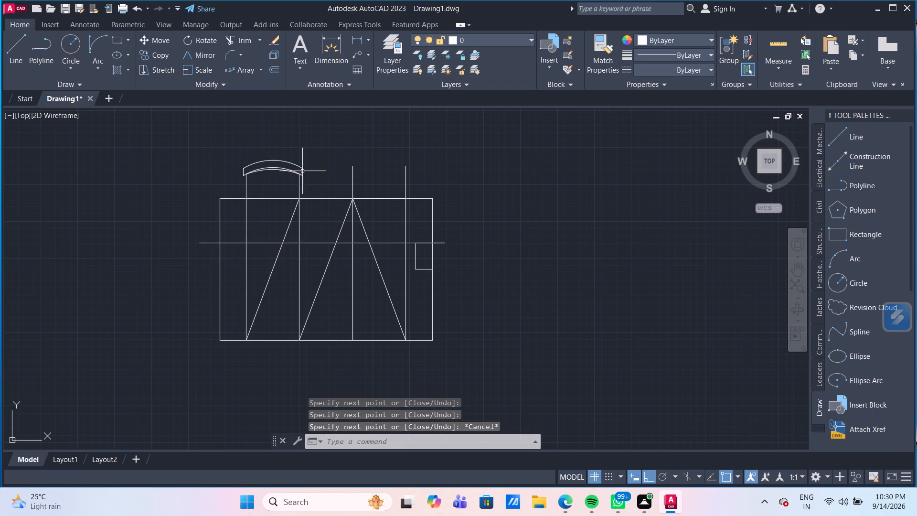
# Group the arcs, back ends and side lines of the finished chair at the table's north edge.
pyautogui.click(309, 183)
pyautogui.click(230, 154)
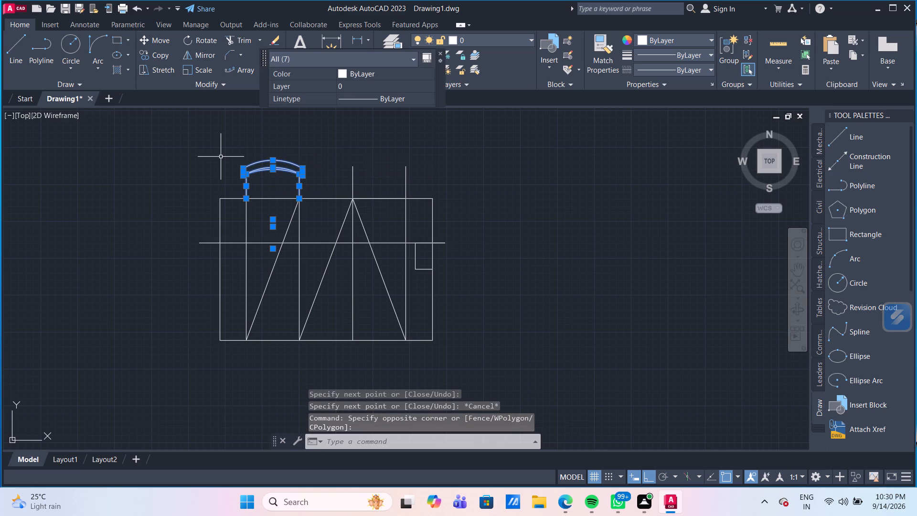
pyautogui.press('g')
pyautogui.press('Return')
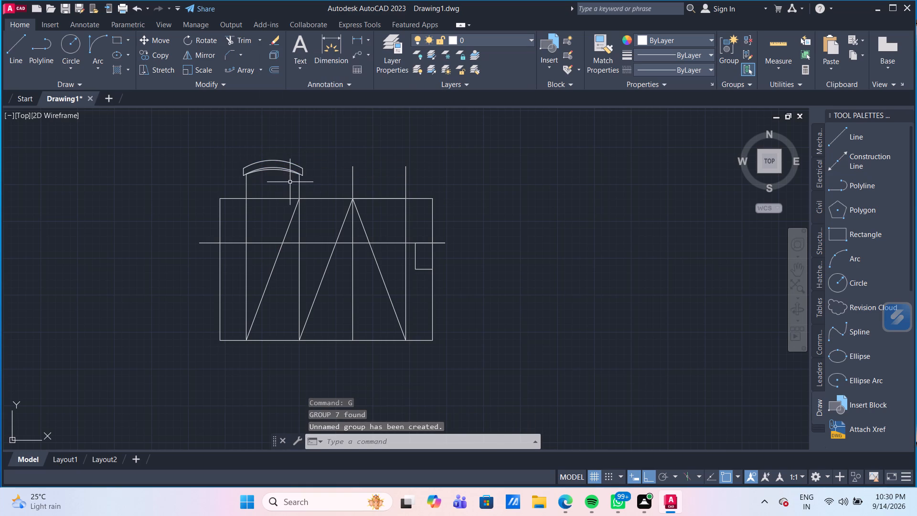
# Copy the chair group about 7'-3" due east, using its southeast corner at the table edge as the base point.
pyautogui.click(293, 173)
pyautogui.write('CO')
pyautogui.press('Return')
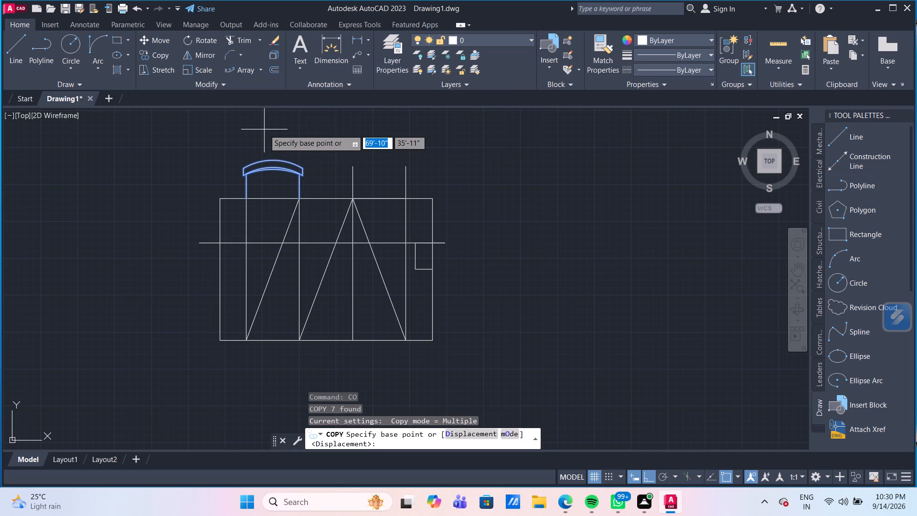
pyautogui.click(299, 200)
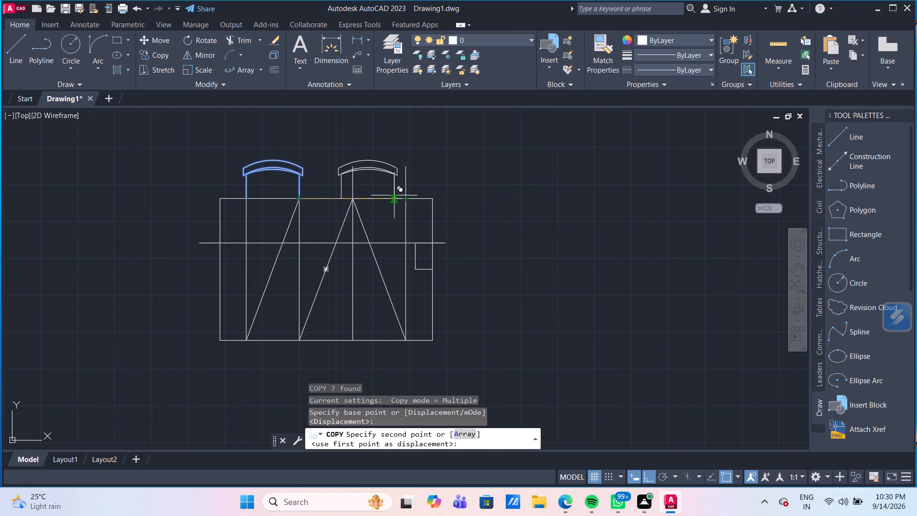
pyautogui.click(555, 193)
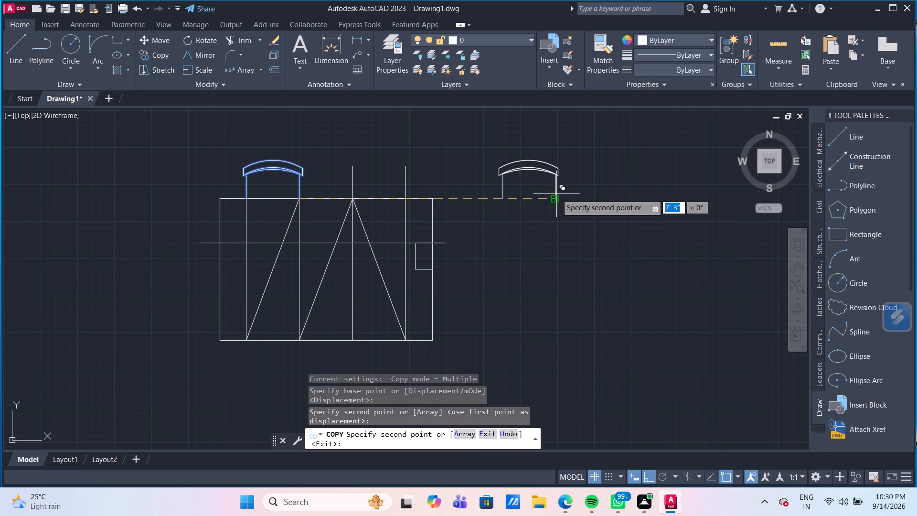
pyautogui.press('Escape')
# Delete the two loose side lines of the unfinished second chair projecting north of the table.
pyautogui.moveTo(426, 184); pyautogui.dragTo(399, 177)
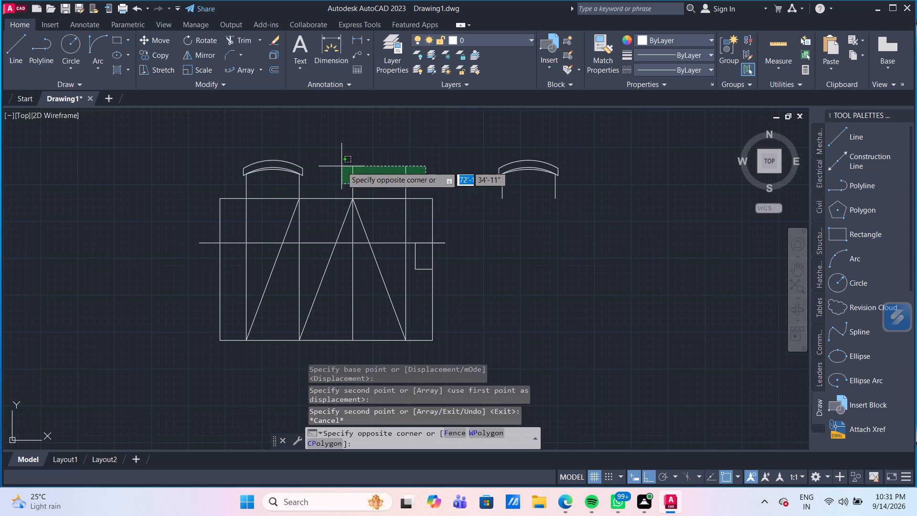
pyautogui.click(340, 166)
pyautogui.press('Delete')
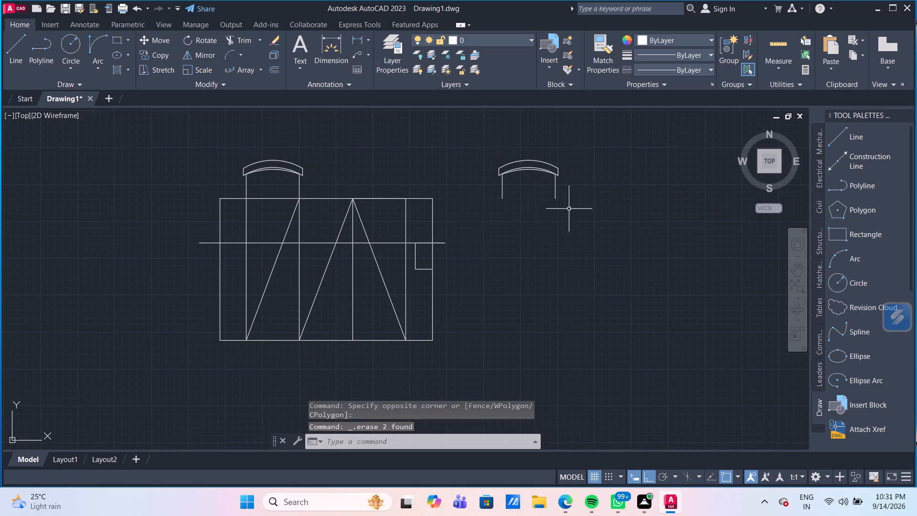
# Mirror the copied chair southward about a horizontal line through the open ends of its side lines, keeping the original.
pyautogui.moveTo(591, 210); pyautogui.dragTo(546, 179)
pyautogui.click(474, 143)
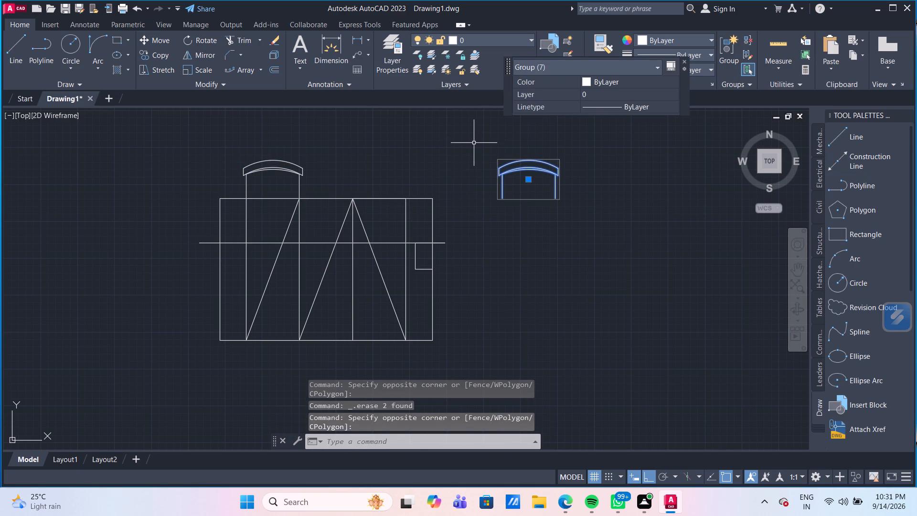
pyautogui.write('MI')
pyautogui.press('Return')
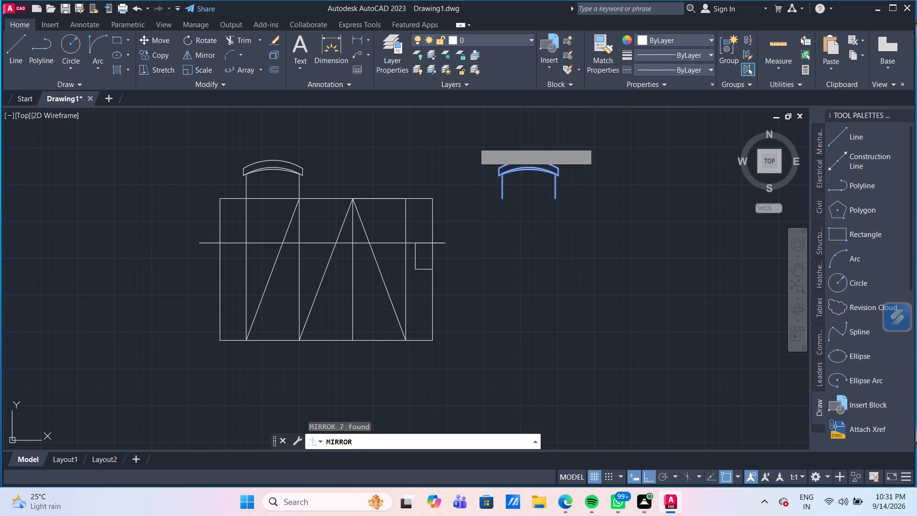
pyautogui.click(557, 198)
pyautogui.click(496, 214)
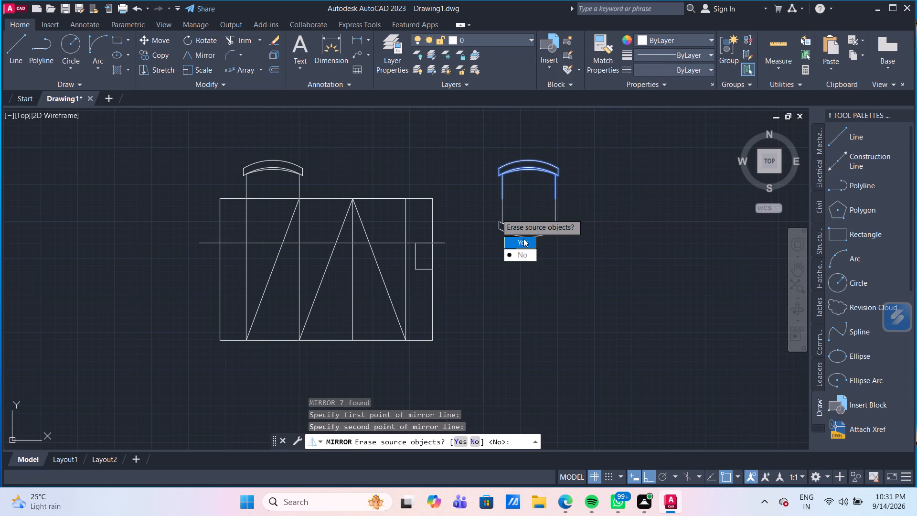
pyautogui.moveTo(524, 258); pyautogui.dragTo(496, 214)
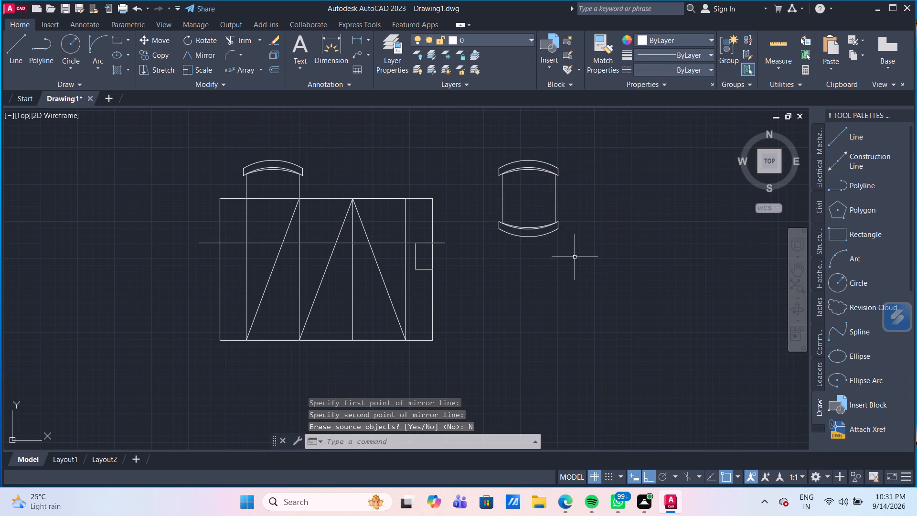
# Copy the south-facing mirrored chair to both chair positions on the table's south edge, plus one spare copy farther east.
pyautogui.click(576, 258)
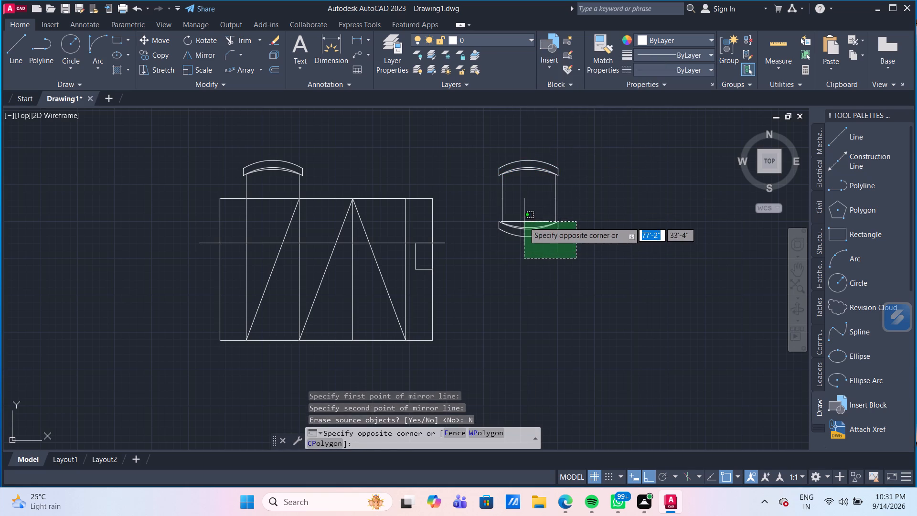
pyautogui.click(524, 222)
pyautogui.write('CO')
pyautogui.press('Return')
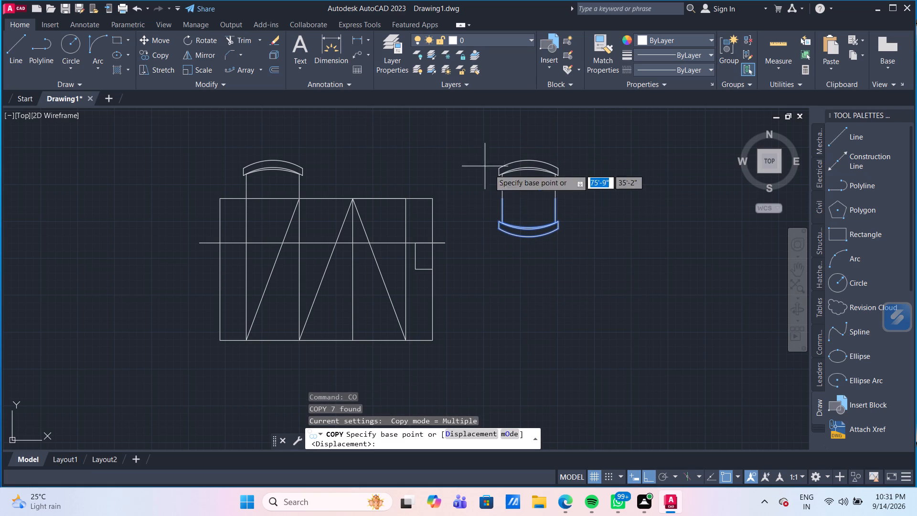
pyautogui.click(556, 198)
pyautogui.scroll(1, 385, 373)
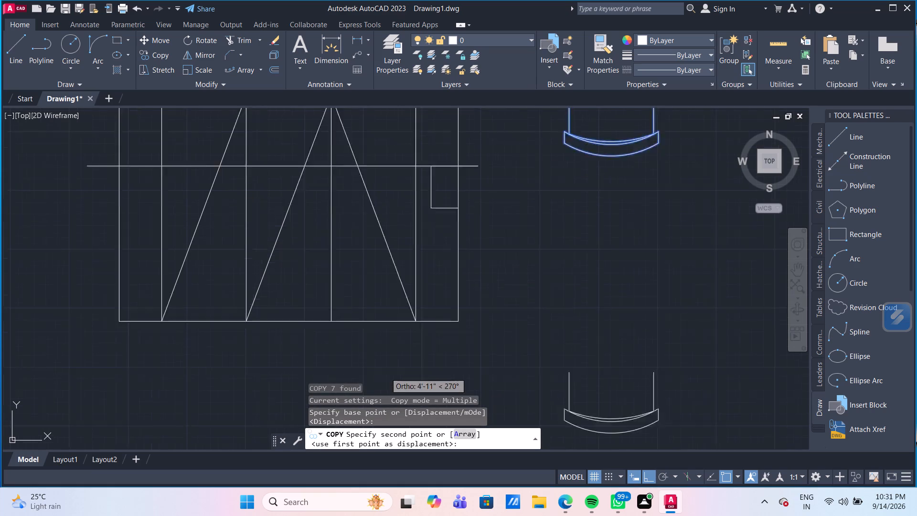
pyautogui.scroll(1, 385, 373)
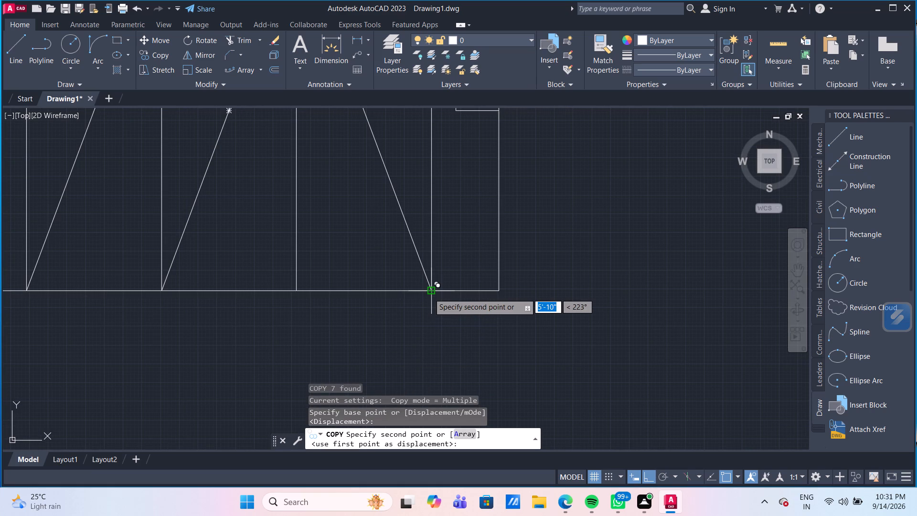
pyautogui.click(429, 293)
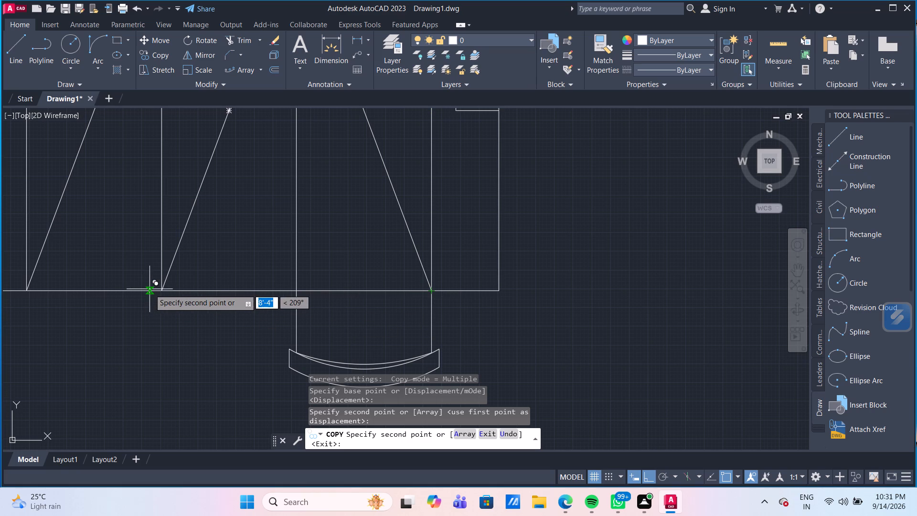
pyautogui.click(159, 290)
pyautogui.scroll(-3, 159, 290)
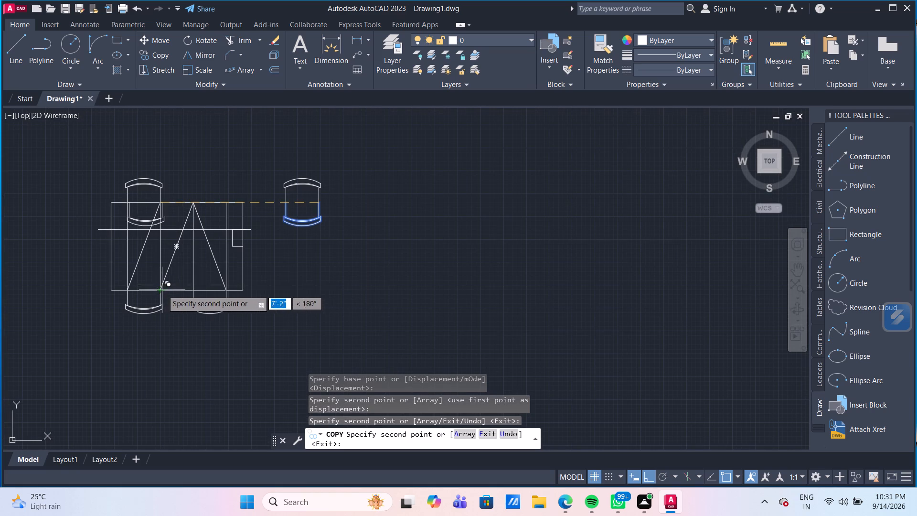
pyautogui.moveTo(405, 239); pyautogui.dragTo(444, 250, button='middle')
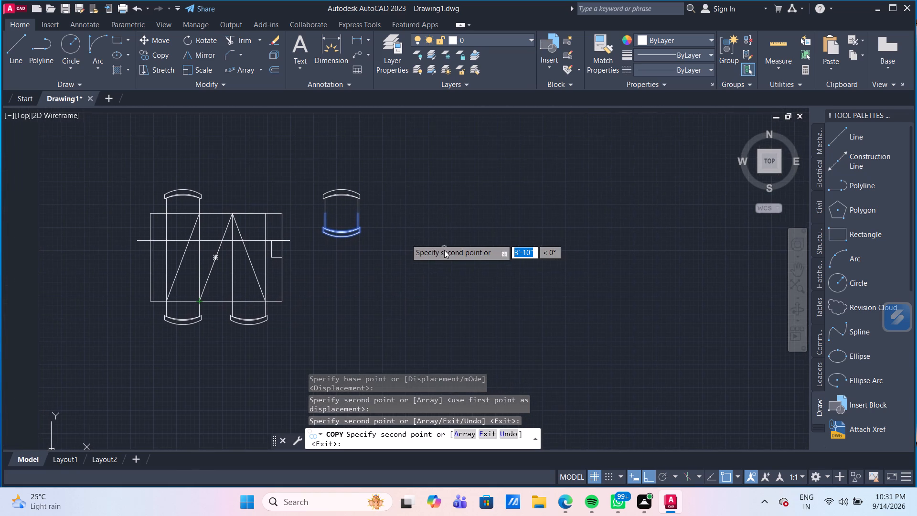
pyautogui.click(421, 241)
pyautogui.press('Escape')
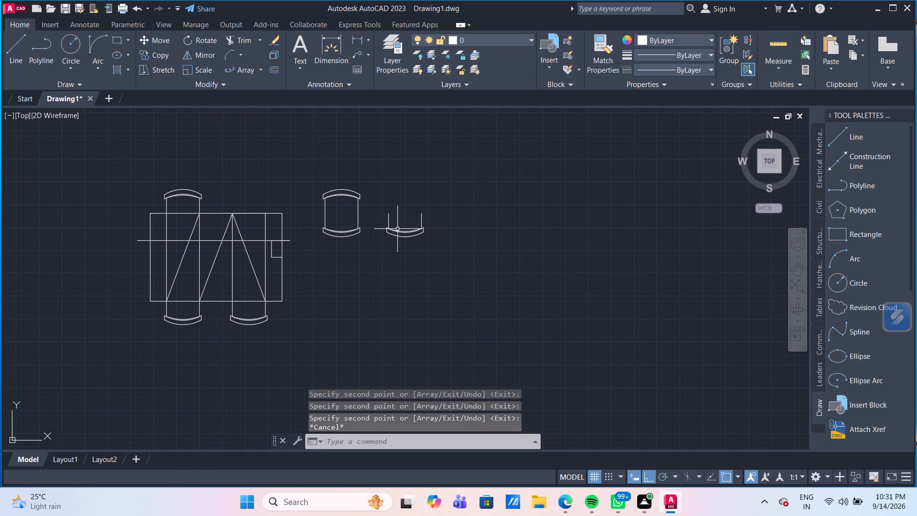
# Move the spare north-backed chair onto the eastern chair position on the table's north edge, aligning its southwest corner with the guide line's top.
pyautogui.click(373, 206)
pyautogui.click(337, 172)
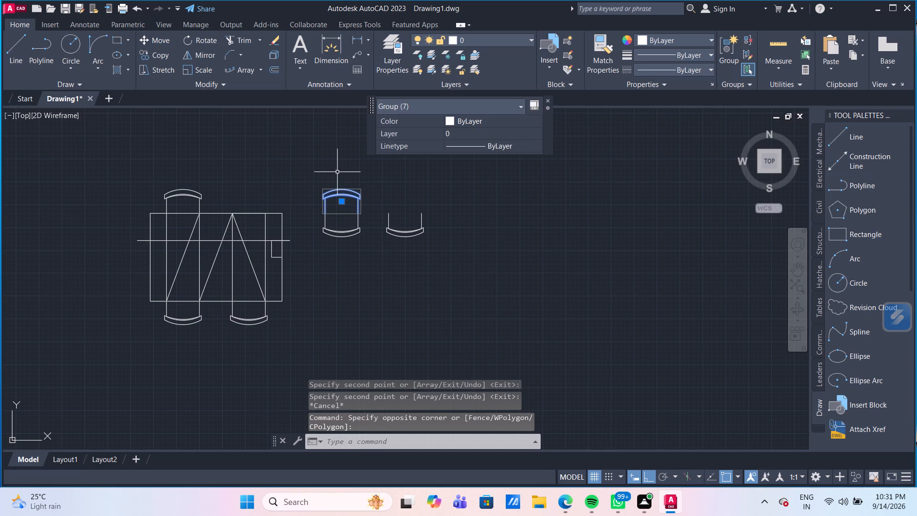
pyautogui.press('m')
pyautogui.press('Return')
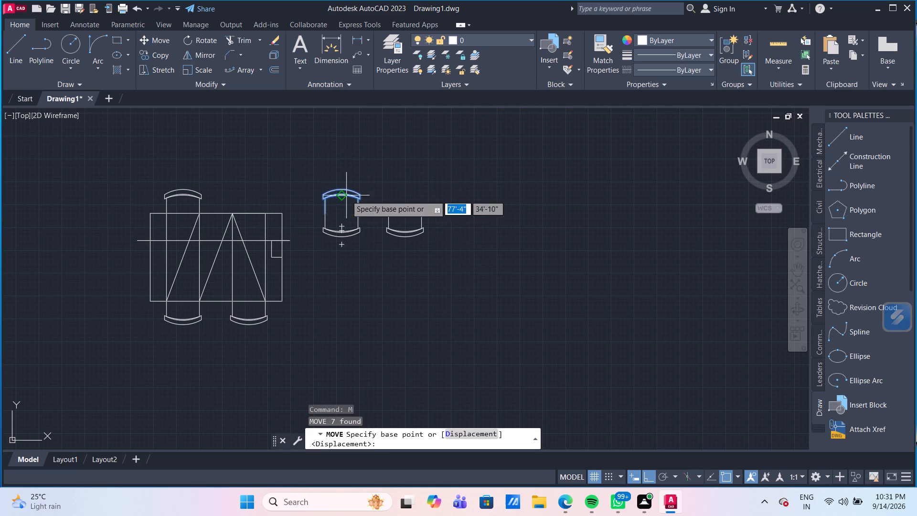
pyautogui.click(325, 215)
pyautogui.scroll(2, 258, 209)
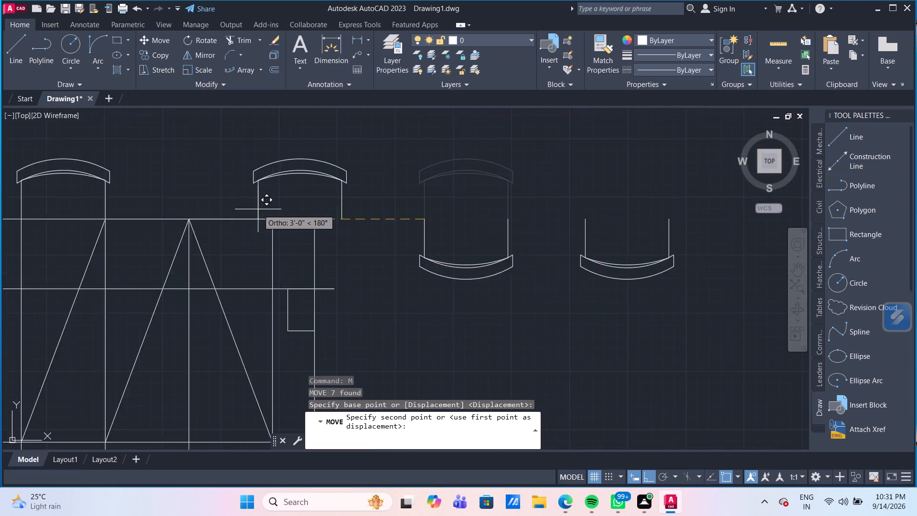
pyautogui.scroll(1, 258, 209)
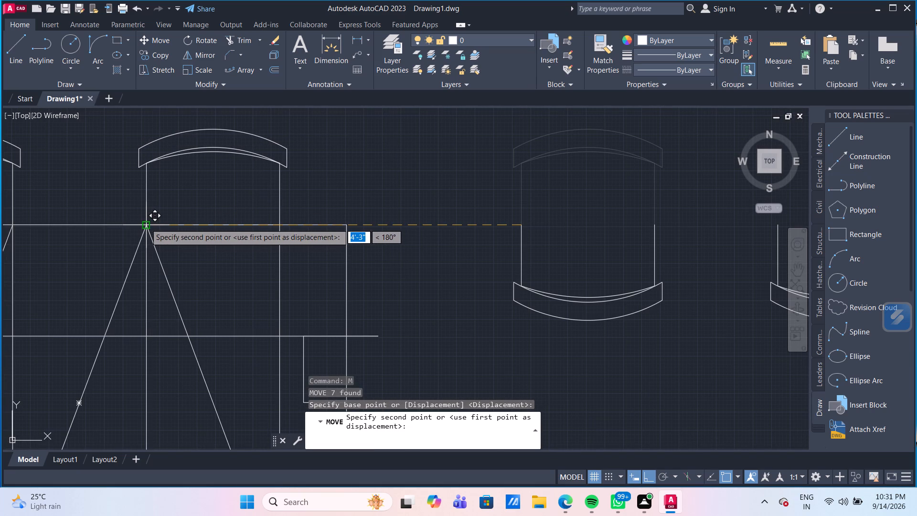
pyautogui.click(146, 224)
pyautogui.press('Escape')
# Rotate the nearer spare chair east of the table 90° counterclockwise about its northwest corner so its back faces east.
pyautogui.scroll(-1, 489, 299)
pyautogui.moveTo(489, 299); pyautogui.dragTo(445, 201, button='middle')
pyautogui.moveTo(567, 231); pyautogui.dragTo(554, 209)
pyautogui.click(454, 143)
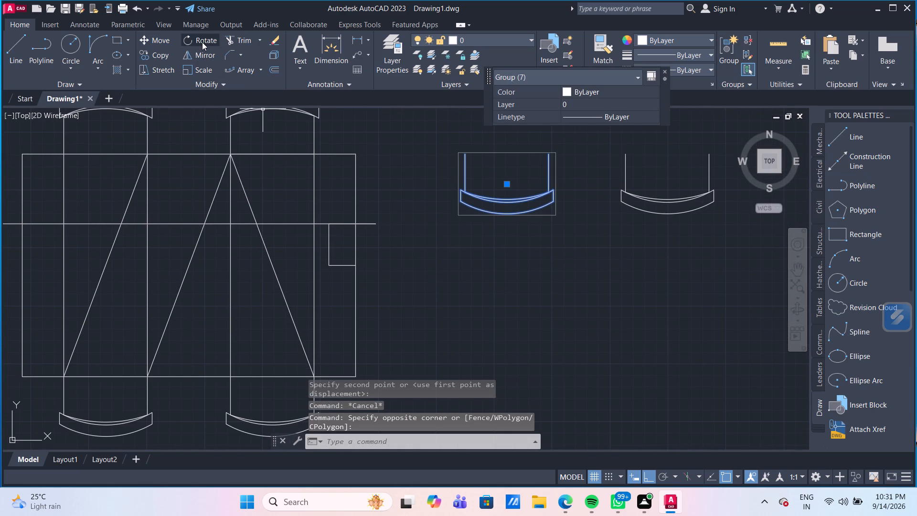
pyautogui.click(202, 42)
pyautogui.click(466, 159)
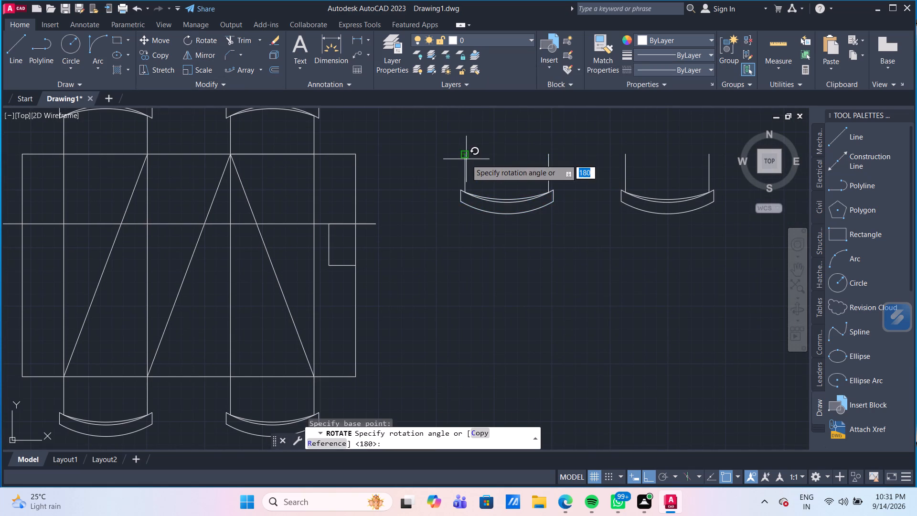
pyautogui.click(488, 130)
# Rotate the farther spare chair 90° clockwise about its northeast corner so its back faces west.
pyautogui.moveTo(694, 210); pyautogui.dragTo(614, 352, button='middle')
pyautogui.scroll(-1, 694, 210)
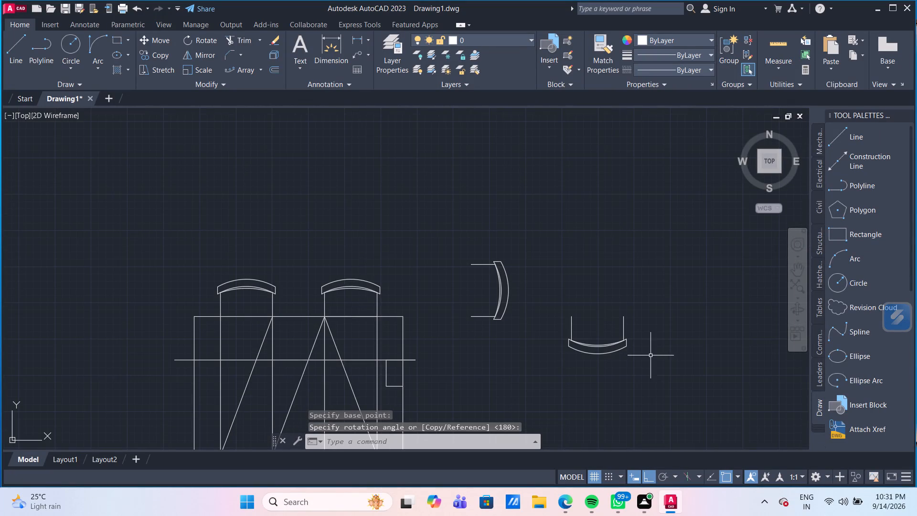
pyautogui.moveTo(658, 379); pyautogui.dragTo(630, 356)
pyautogui.click(538, 280)
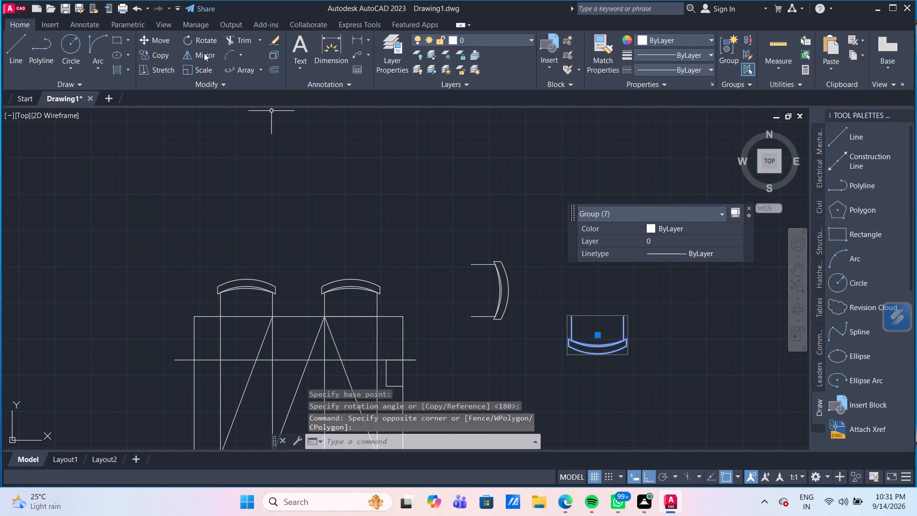
pyautogui.click(200, 39)
pyautogui.moveTo(623, 318); pyautogui.dragTo(624, 323)
pyautogui.click(632, 370)
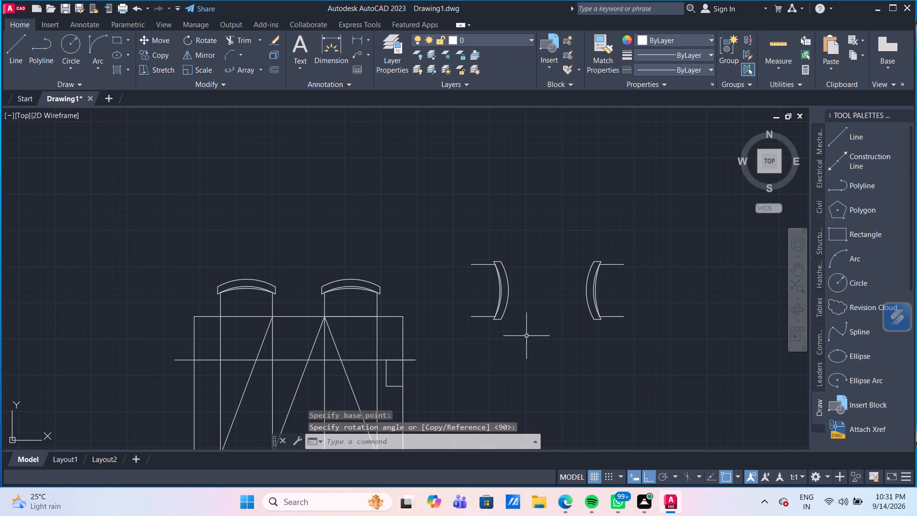
# Move the east-backed spare chair to the table's east edge, placing its northwest corner where the horizontal guide line crosses that edge.
pyautogui.moveTo(522, 336); pyautogui.dragTo(510, 322)
pyautogui.click(469, 273)
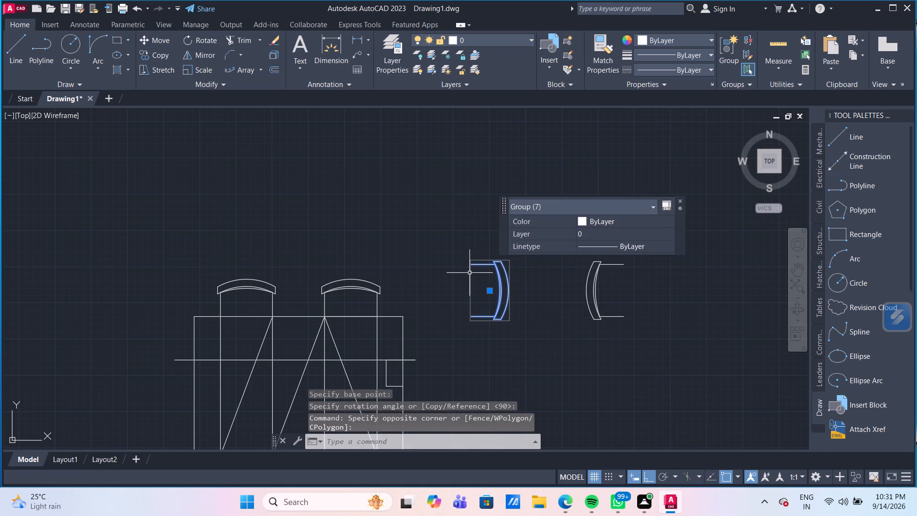
pyautogui.press('m')
pyautogui.press('Return')
pyautogui.click(470, 267)
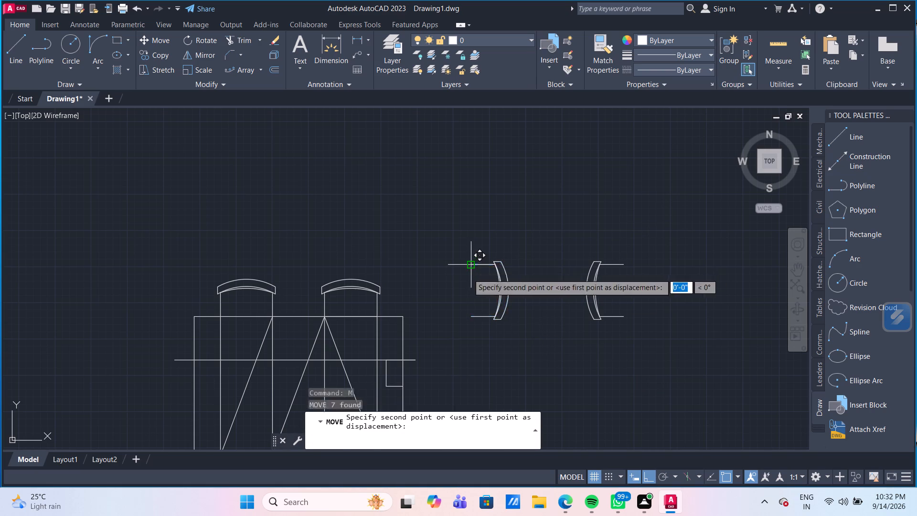
pyautogui.moveTo(456, 344); pyautogui.dragTo(456, 276, button='middle')
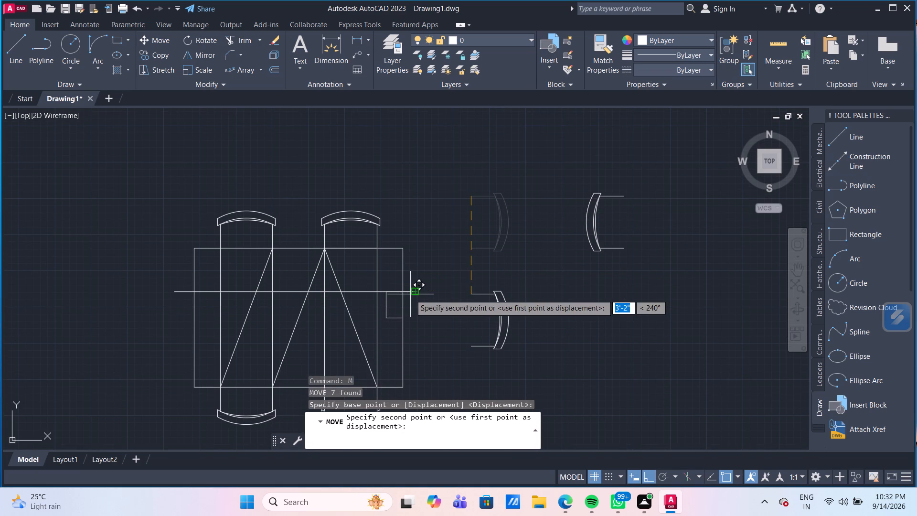
pyautogui.scroll(1, 402, 294)
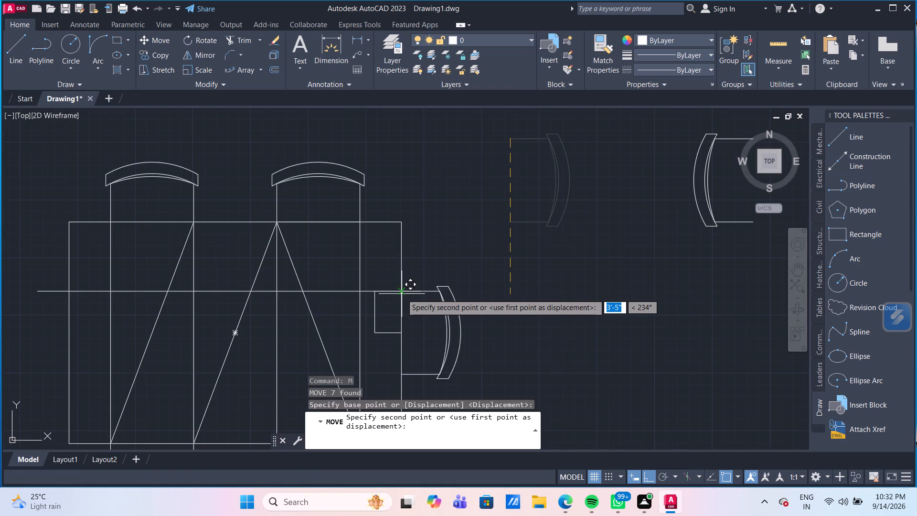
pyautogui.click(402, 294)
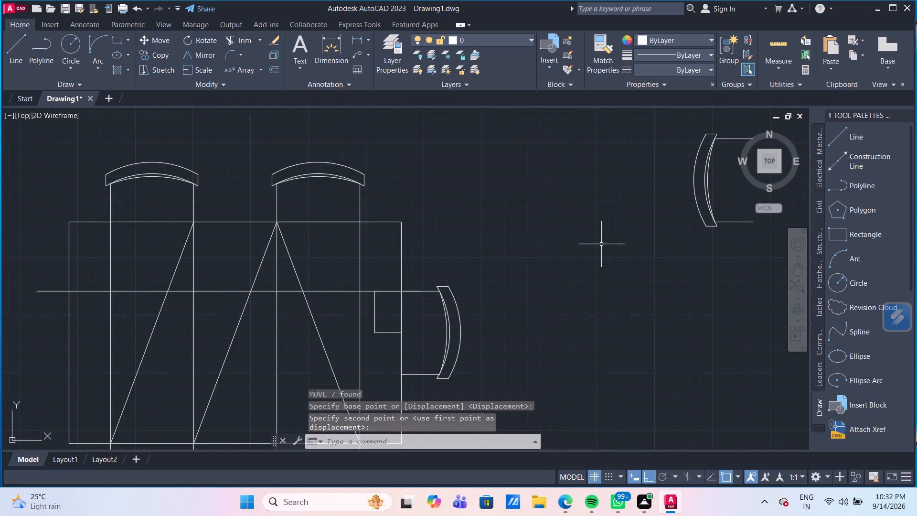
# Move the west-backed spare chair to the table's west edge, placing its northeast corner where the horizontal guide line crosses that edge.
pyautogui.moveTo(733, 243); pyautogui.dragTo(717, 225)
pyautogui.click(708, 214)
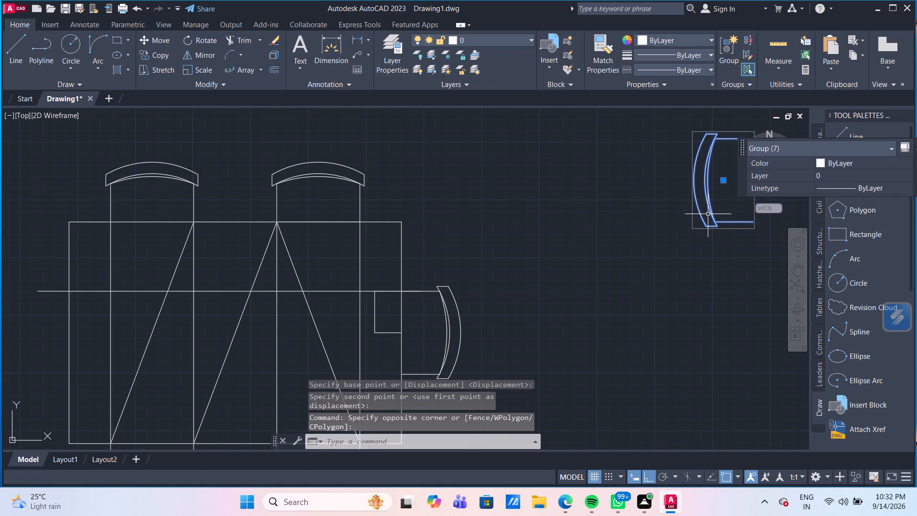
pyautogui.press('m')
pyautogui.press('Return')
pyautogui.moveTo(731, 206); pyautogui.dragTo(703, 233, button='middle')
pyautogui.click(726, 164)
pyautogui.scroll(-2, 527, 264)
pyautogui.moveTo(527, 264); pyautogui.dragTo(531, 264, button='middle')
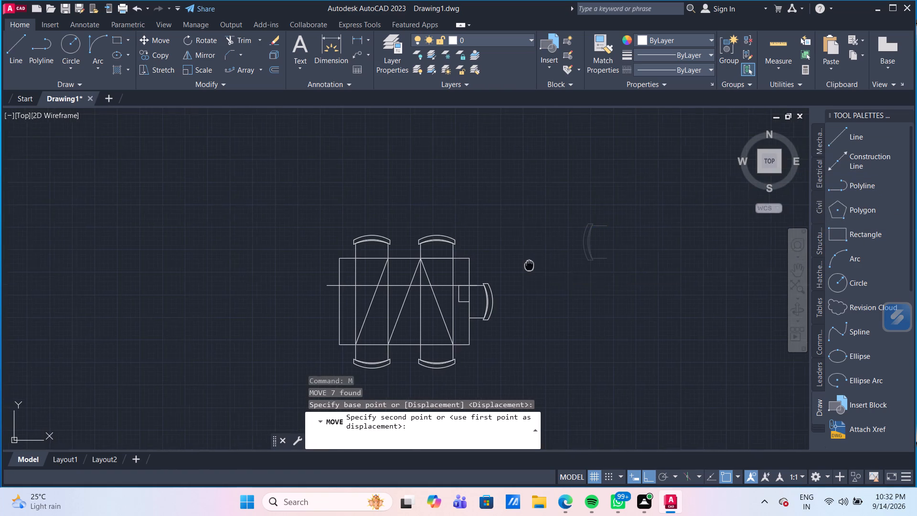
pyautogui.moveTo(531, 264); pyautogui.dragTo(544, 262, button='middle')
pyautogui.scroll(2, 349, 321)
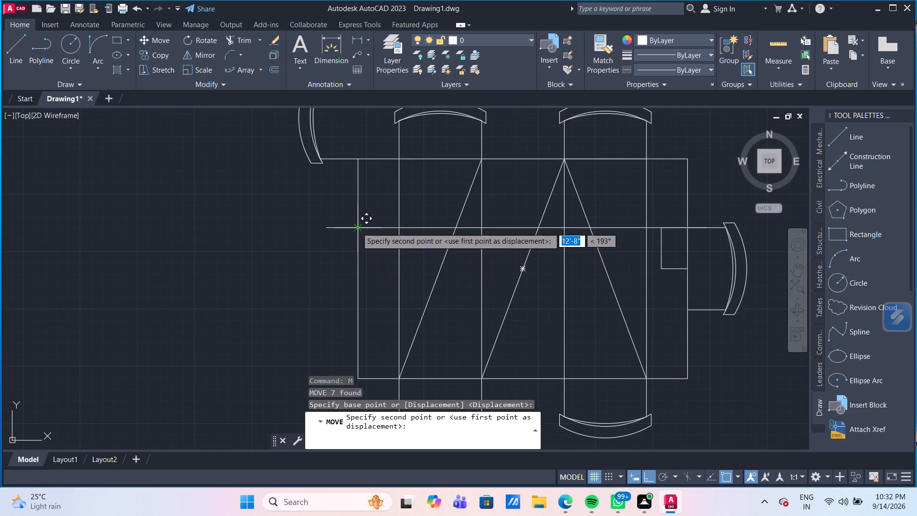
pyautogui.click(357, 227)
pyautogui.press('Escape')
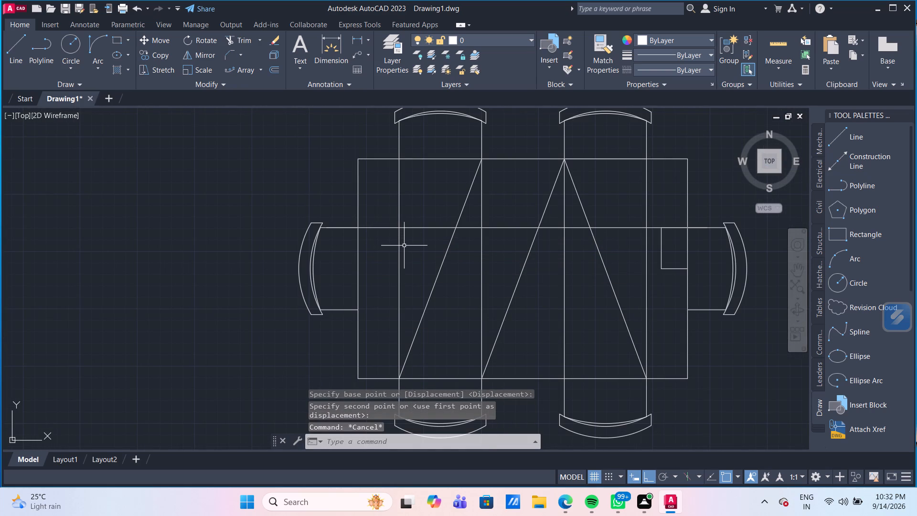
# Erase the construction geometry inside the table: the horizontal guide, the vertical and diagonal lines, and the small box lines at the east edge.
pyautogui.click(438, 228)
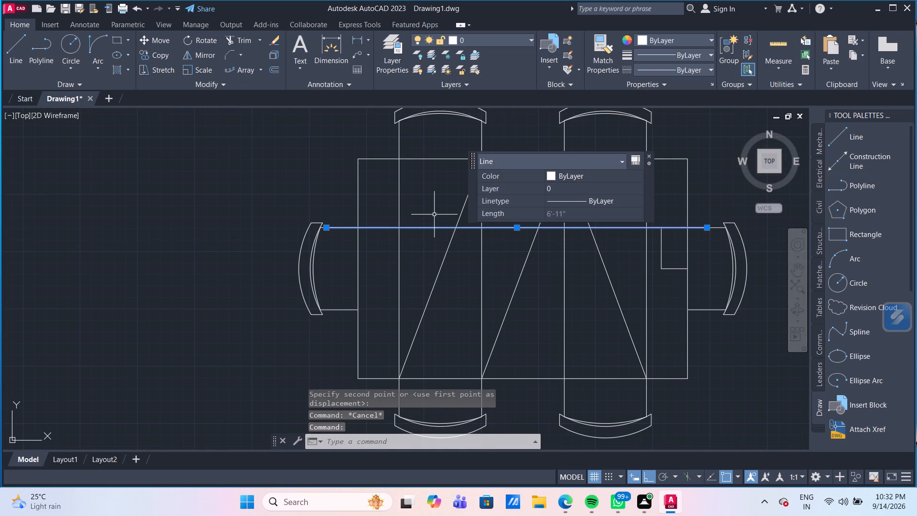
pyautogui.press('Delete')
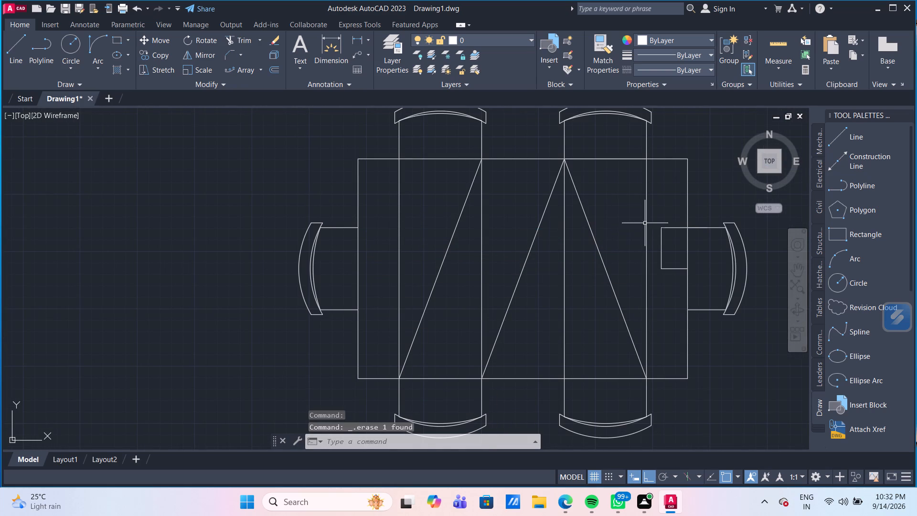
pyautogui.click(658, 208)
pyautogui.click(390, 204)
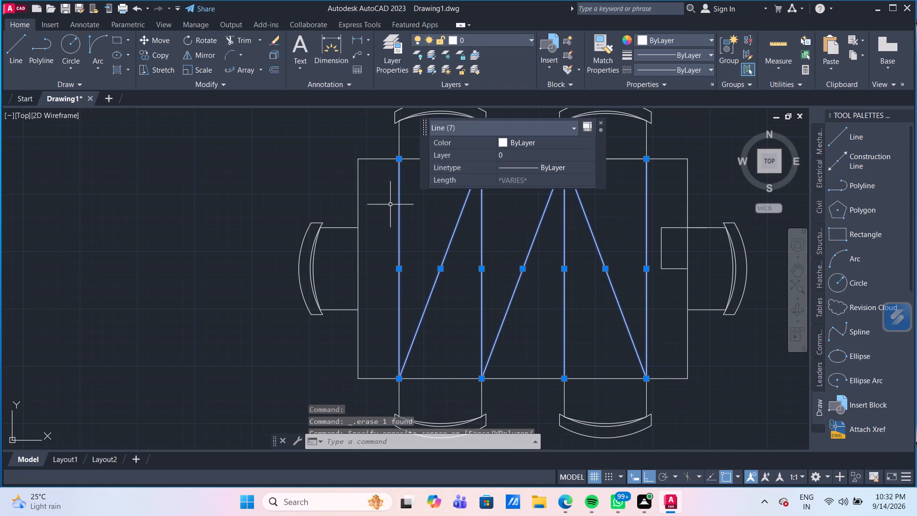
pyautogui.press('Delete')
pyautogui.moveTo(677, 280); pyautogui.dragTo(674, 273)
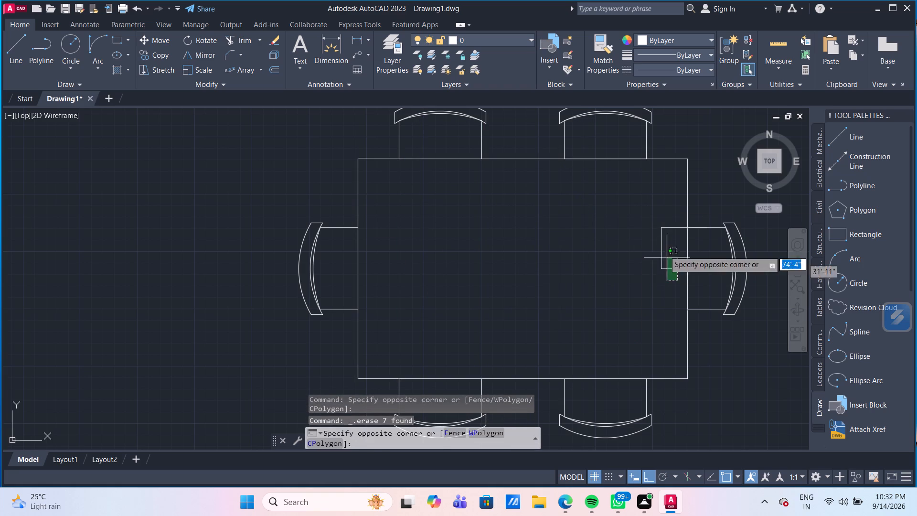
pyautogui.click(654, 205)
pyautogui.press('Delete')
# Group the table and its six surrounding chairs into one dining set.
pyautogui.scroll(-1, 614, 272)
pyautogui.scroll(-1, 572, 286)
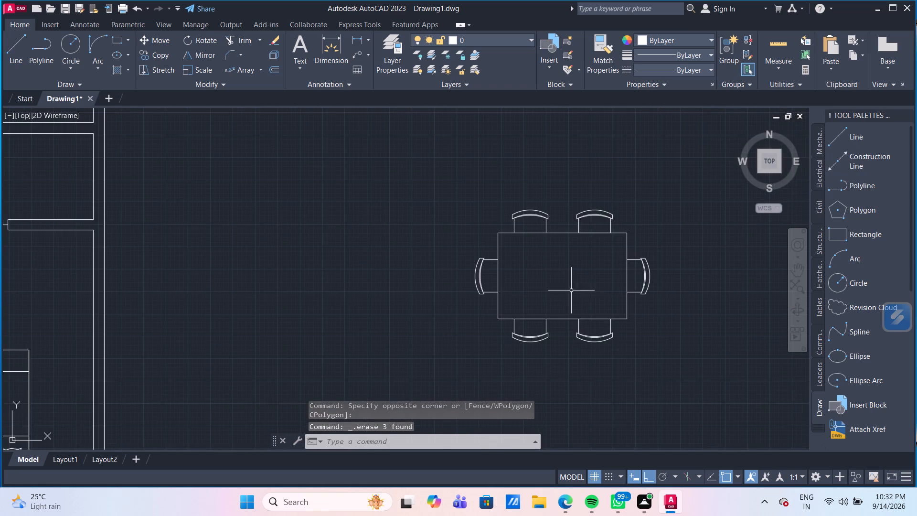
pyautogui.scroll(-1, 579, 298)
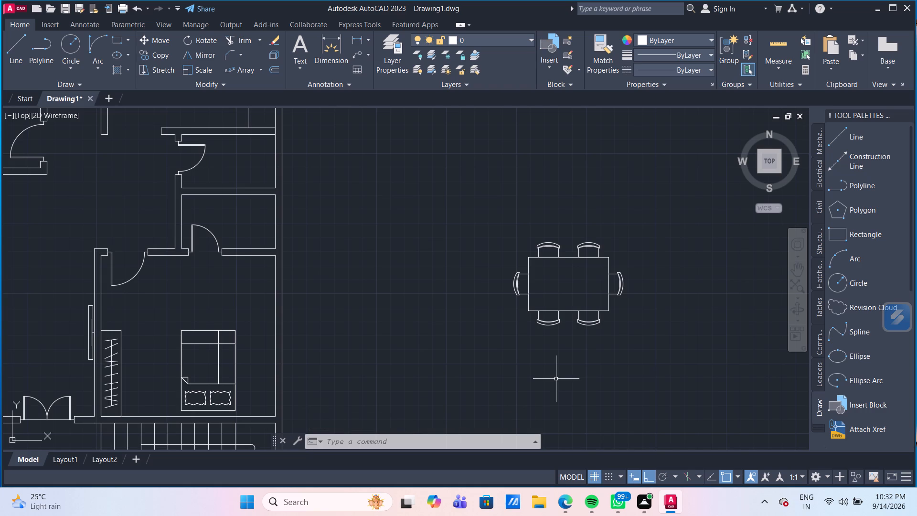
pyautogui.click(659, 362)
pyautogui.click(492, 219)
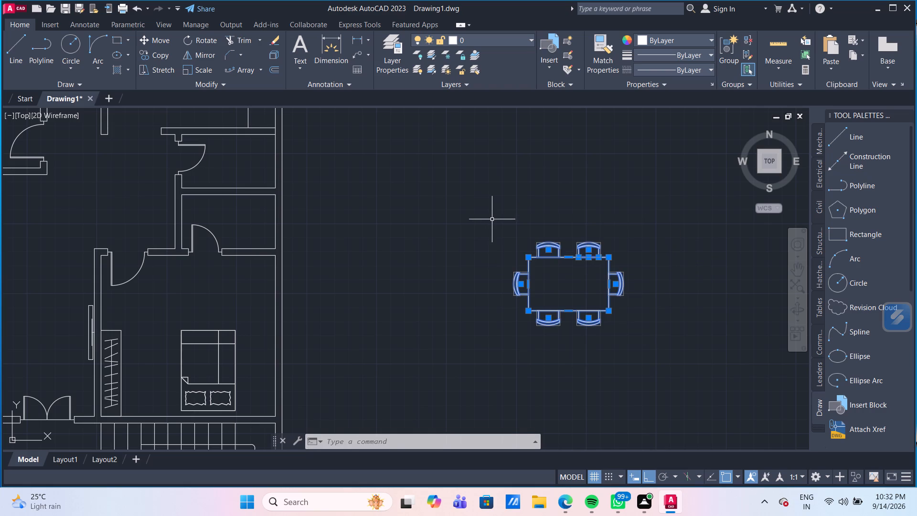
pyautogui.press('g')
pyautogui.press('Return')
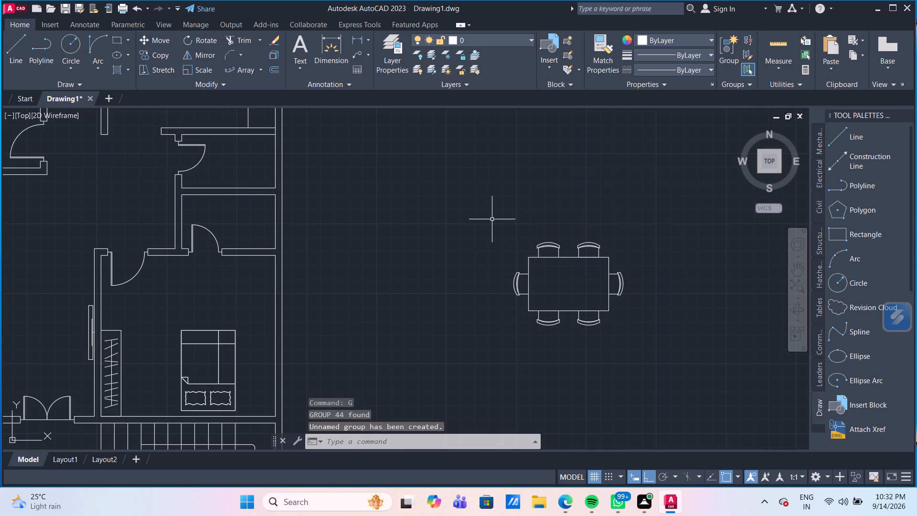
# With Ortho off, move the dining set by its table centre into the northwest part of the large room south of the northwest bedroom.
pyautogui.scroll(-1, 564, 276)
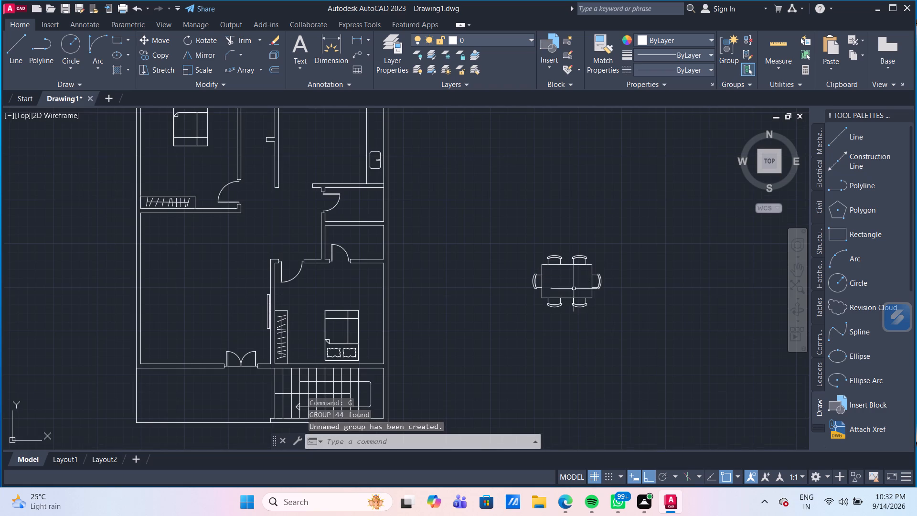
pyautogui.click(582, 296)
pyautogui.click(554, 304)
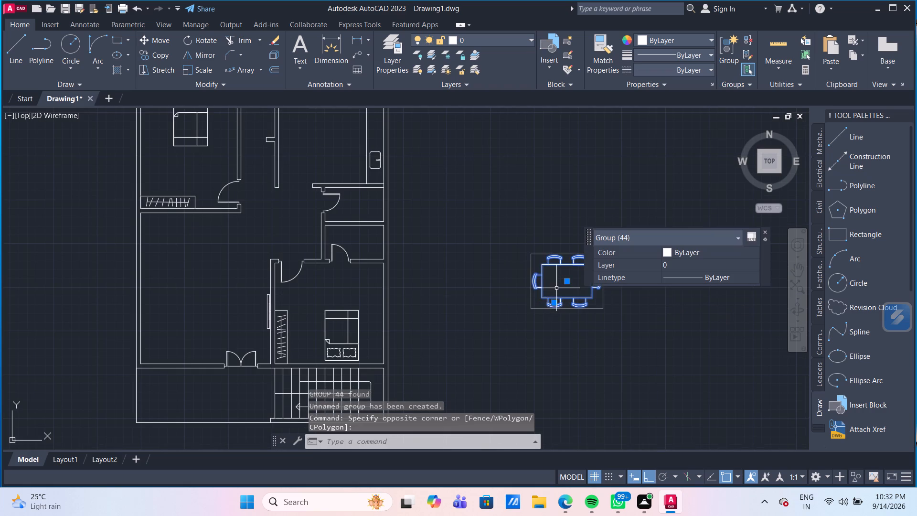
pyautogui.press('m')
pyautogui.press('Return')
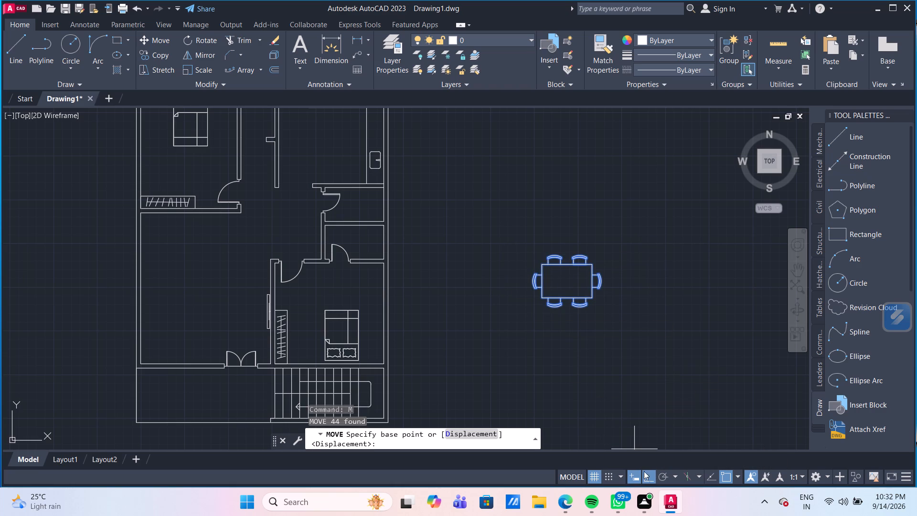
pyautogui.click(650, 481)
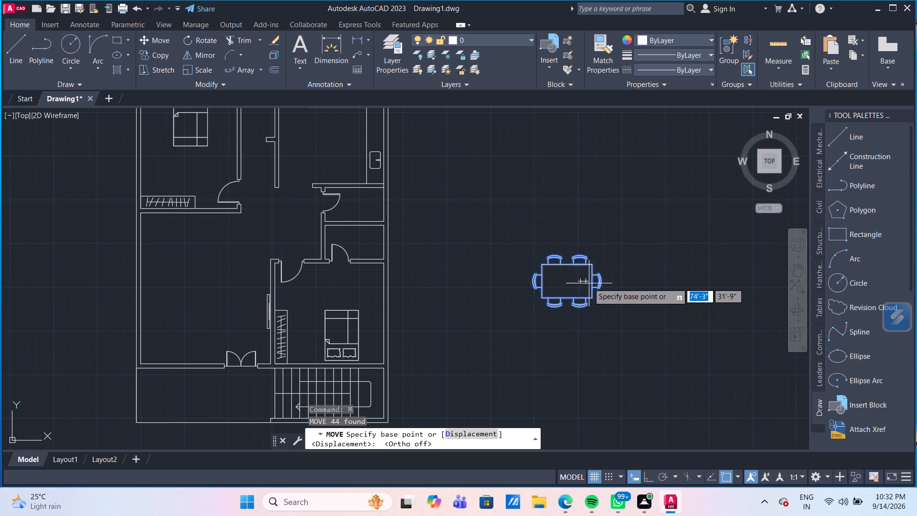
pyautogui.click(569, 279)
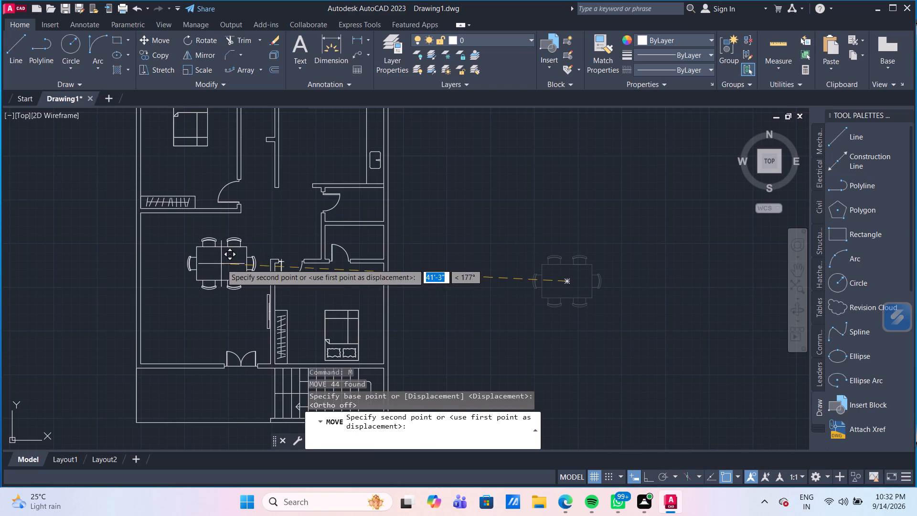
pyautogui.scroll(-1, 198, 251)
pyautogui.moveTo(198, 251); pyautogui.dragTo(206, 254, button='middle')
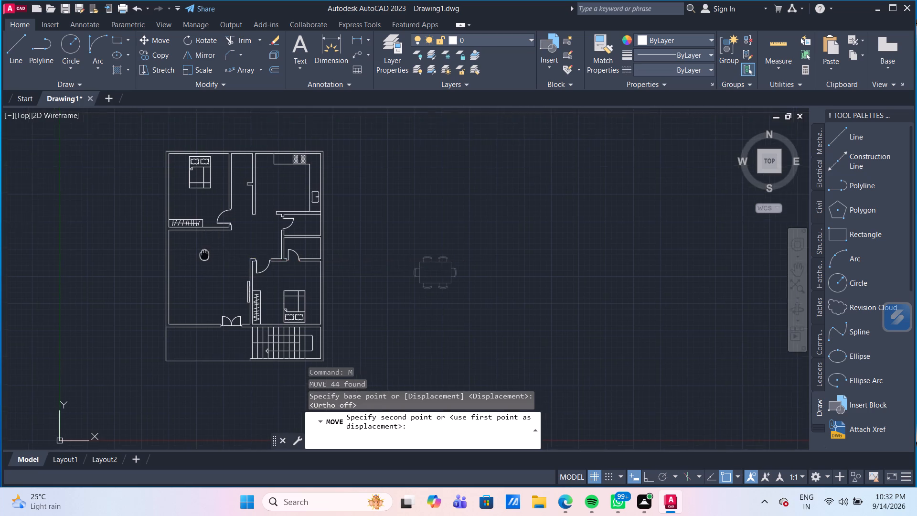
pyautogui.moveTo(206, 254); pyautogui.dragTo(212, 255, button='middle')
pyautogui.scroll(2, 207, 257)
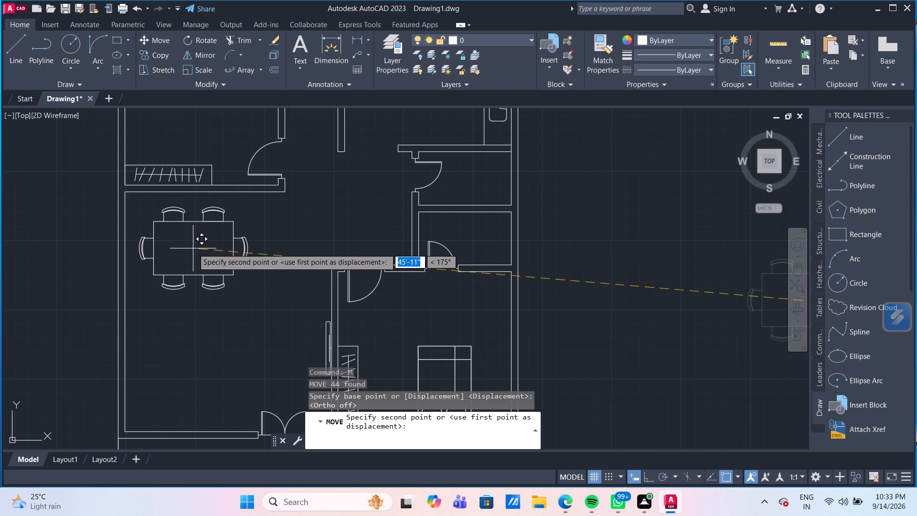
pyautogui.click(193, 248)
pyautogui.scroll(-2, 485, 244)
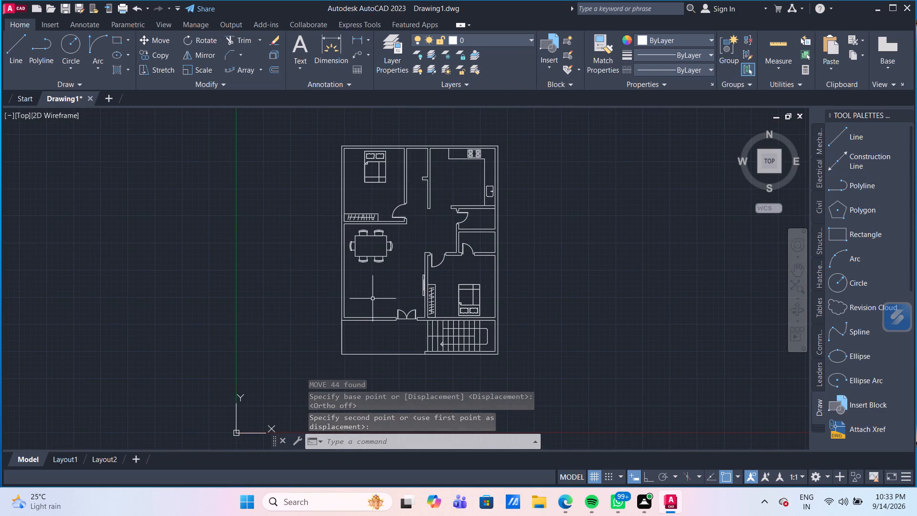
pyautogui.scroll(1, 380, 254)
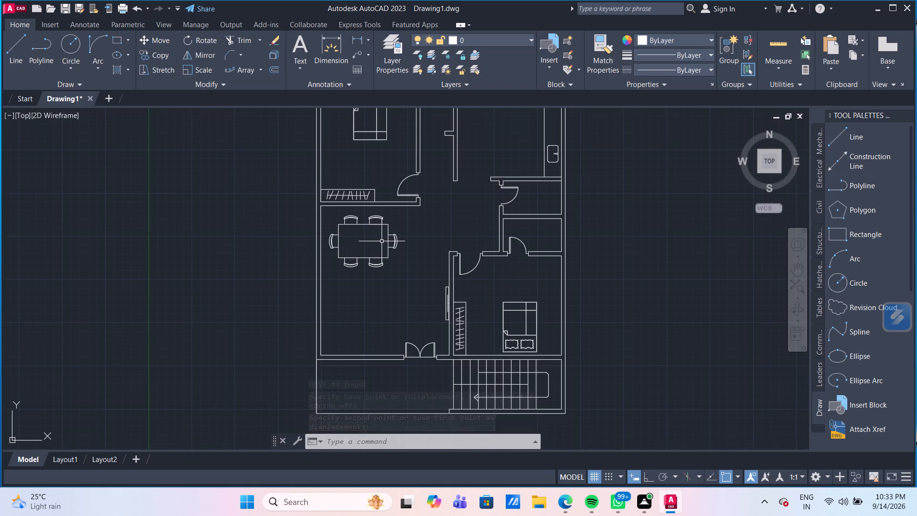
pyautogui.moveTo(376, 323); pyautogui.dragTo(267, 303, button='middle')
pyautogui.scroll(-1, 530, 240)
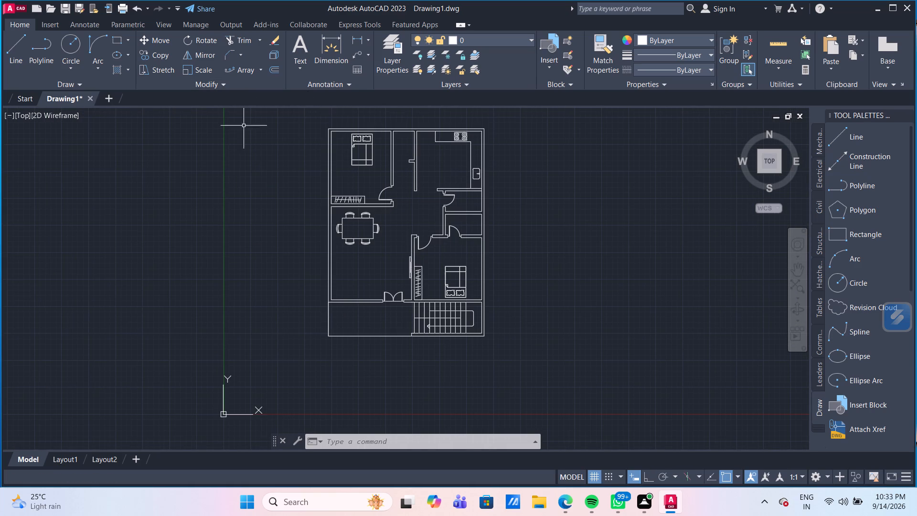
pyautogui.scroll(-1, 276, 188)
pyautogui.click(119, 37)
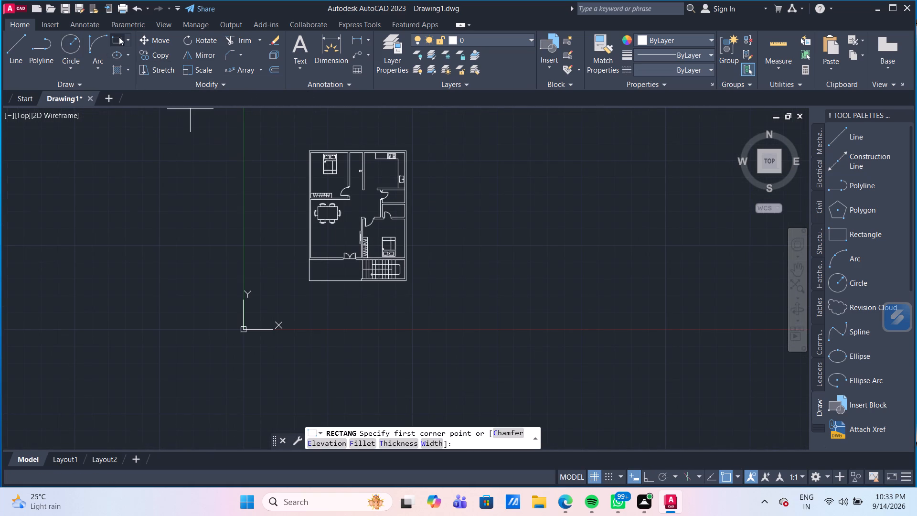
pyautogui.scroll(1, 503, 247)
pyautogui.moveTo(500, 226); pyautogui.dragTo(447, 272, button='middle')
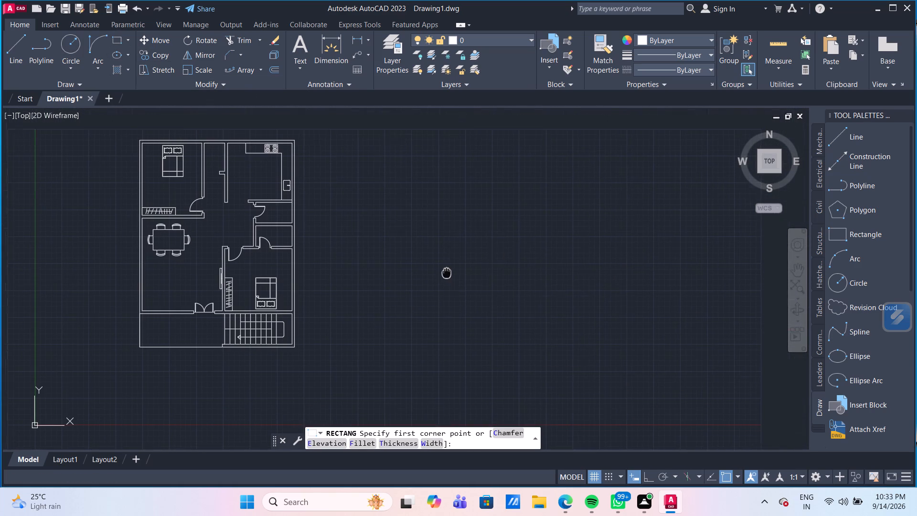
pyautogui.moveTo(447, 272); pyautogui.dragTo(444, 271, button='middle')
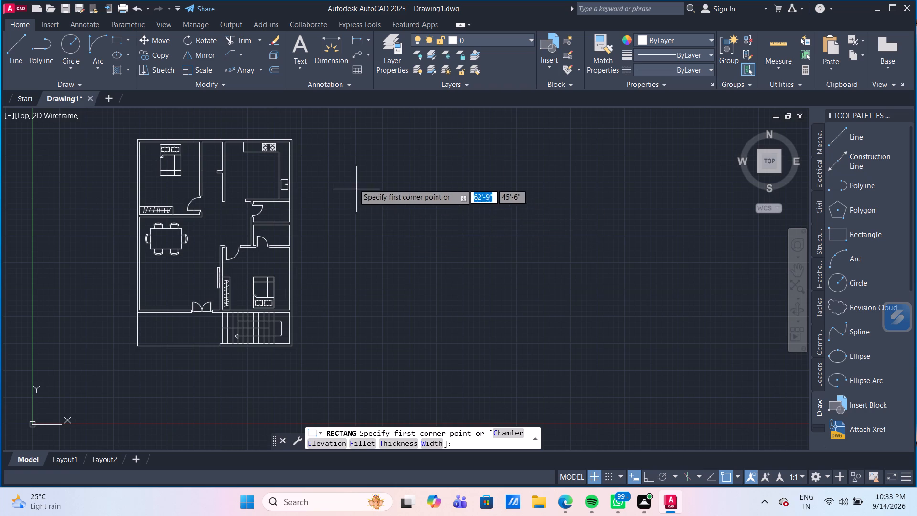
# Set the Fillet command's radius to 2".
pyautogui.click(237, 55)
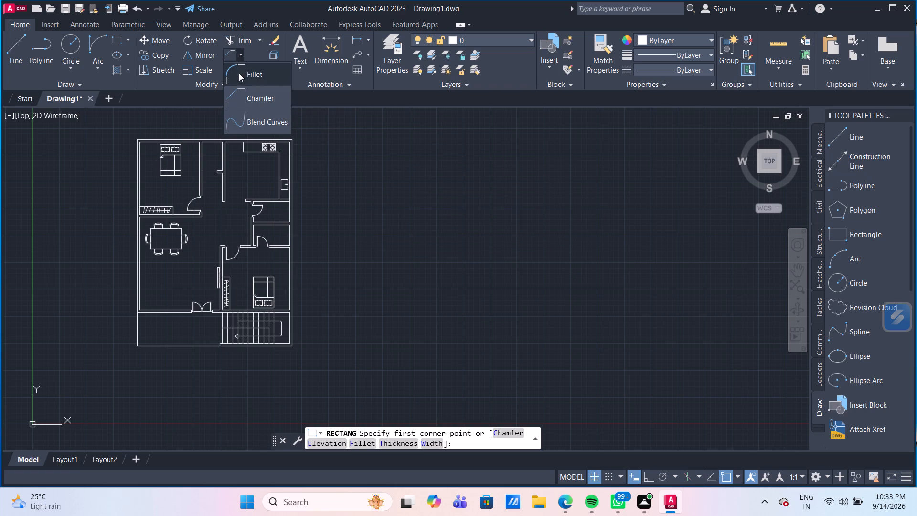
pyautogui.click(239, 73)
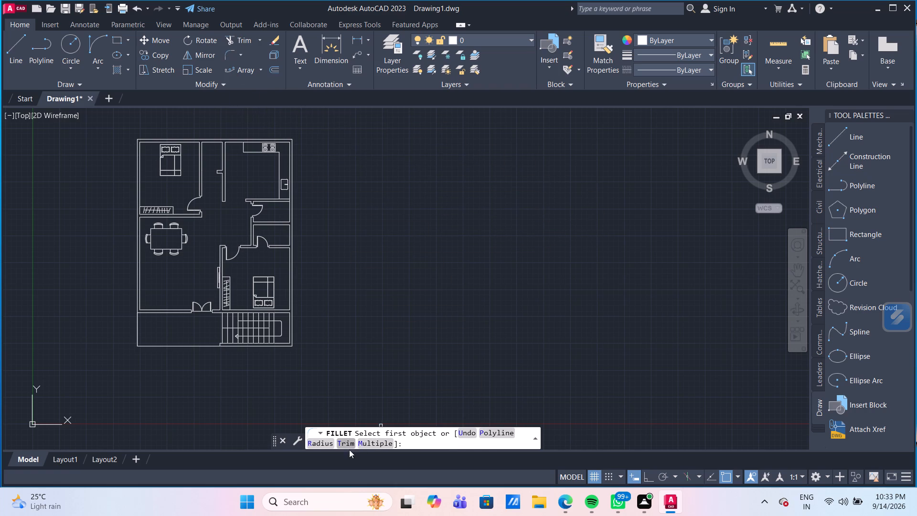
pyautogui.click(325, 446)
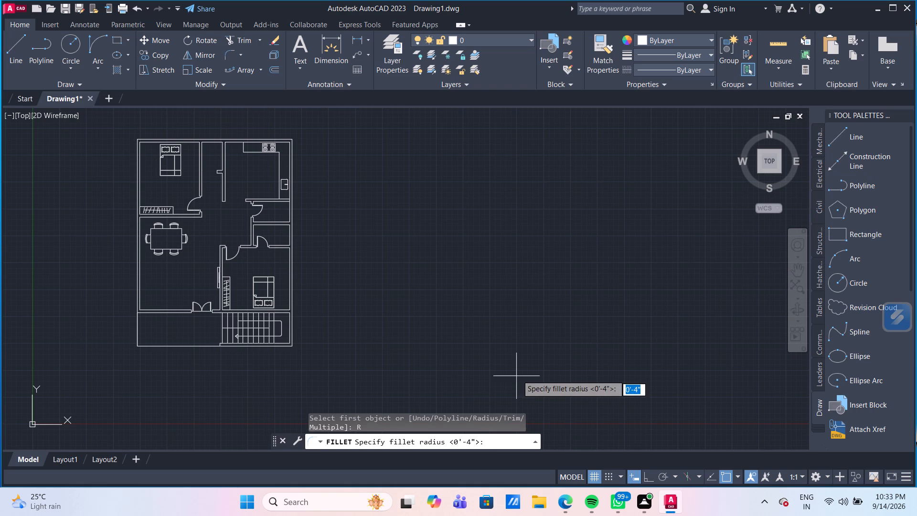
pyautogui.write('3"')
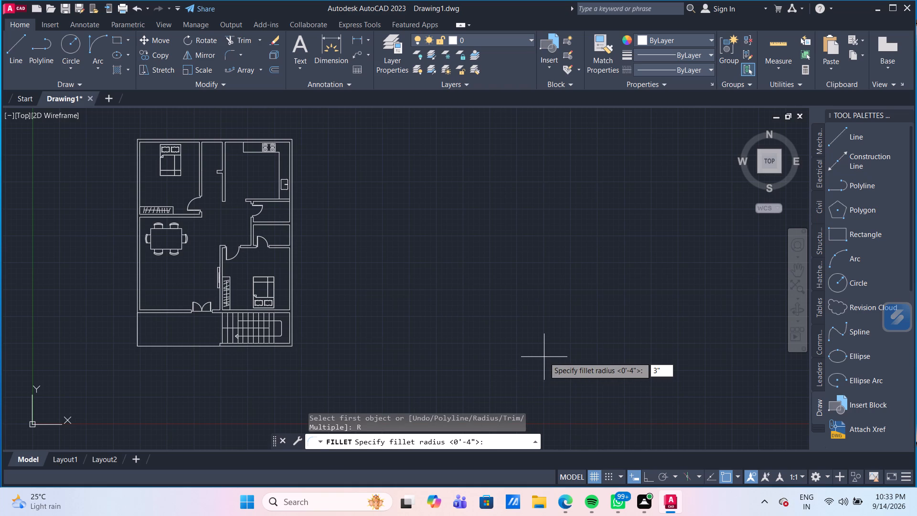
pyautogui.press('BackSpace')
pyautogui.press('BackSpace')
pyautogui.write('2"')
pyautogui.press('Return')
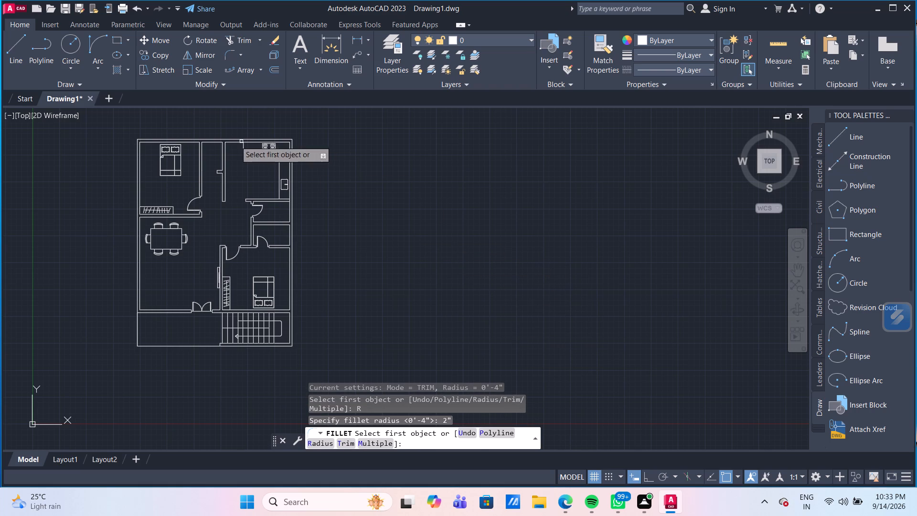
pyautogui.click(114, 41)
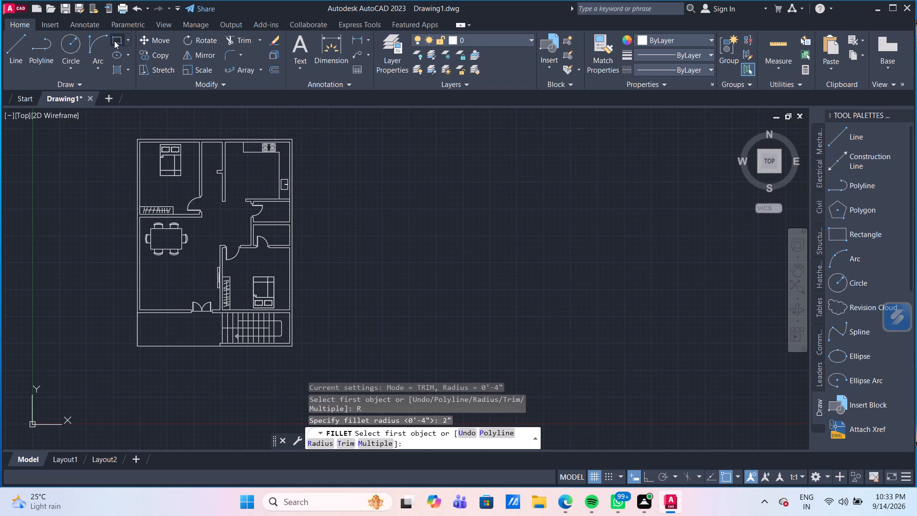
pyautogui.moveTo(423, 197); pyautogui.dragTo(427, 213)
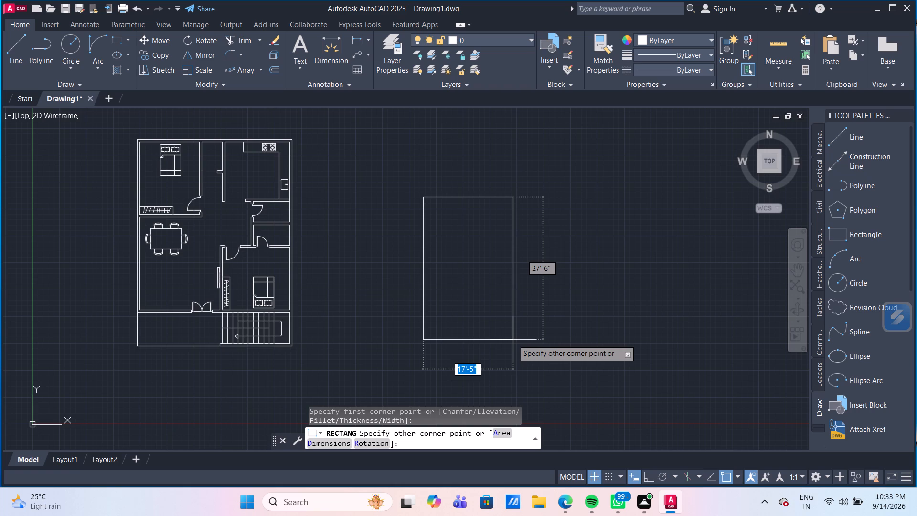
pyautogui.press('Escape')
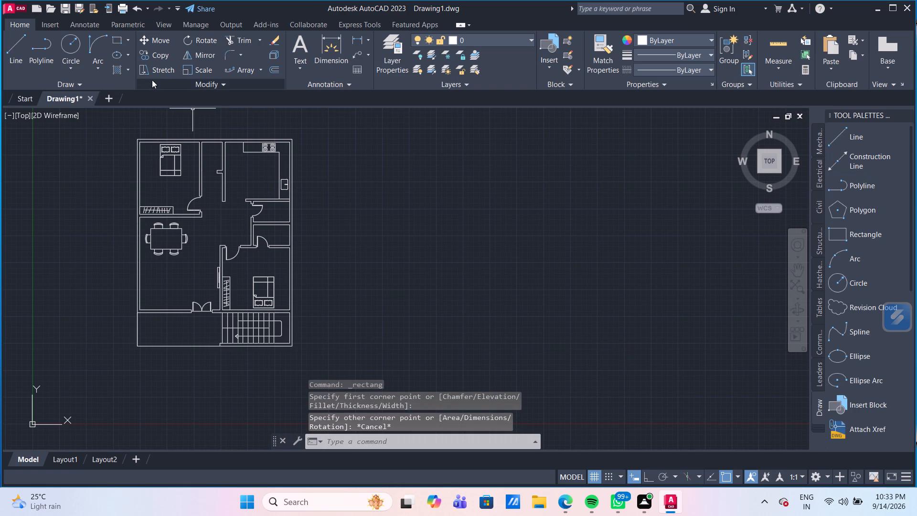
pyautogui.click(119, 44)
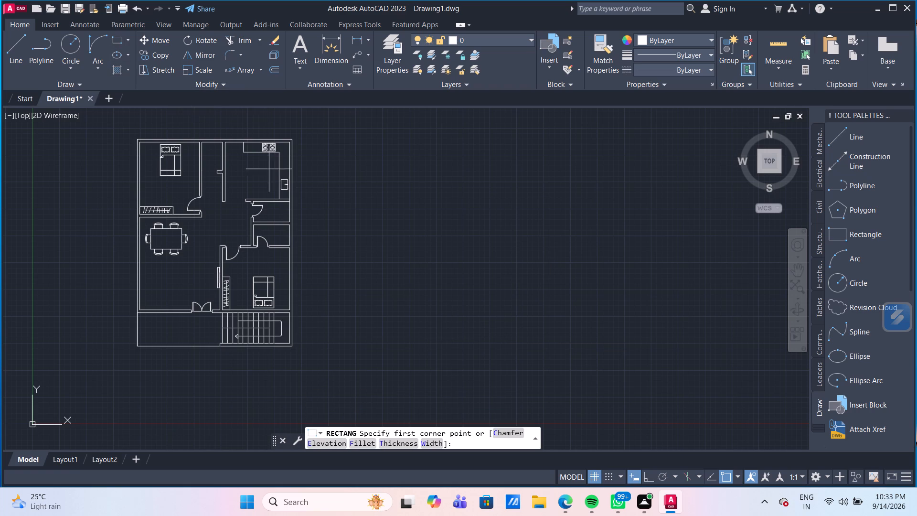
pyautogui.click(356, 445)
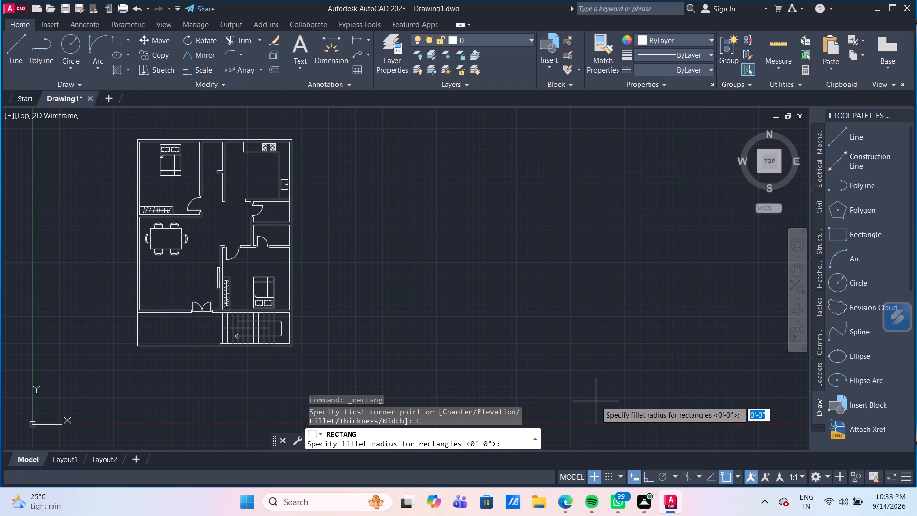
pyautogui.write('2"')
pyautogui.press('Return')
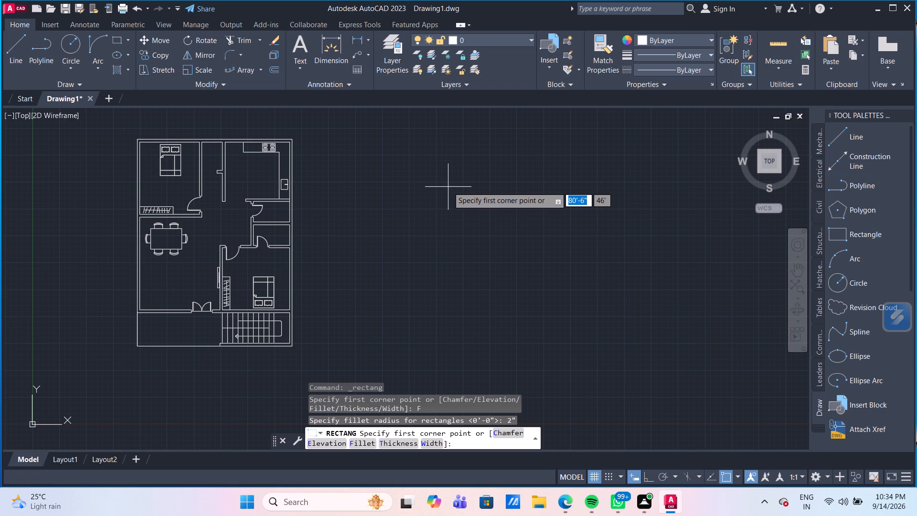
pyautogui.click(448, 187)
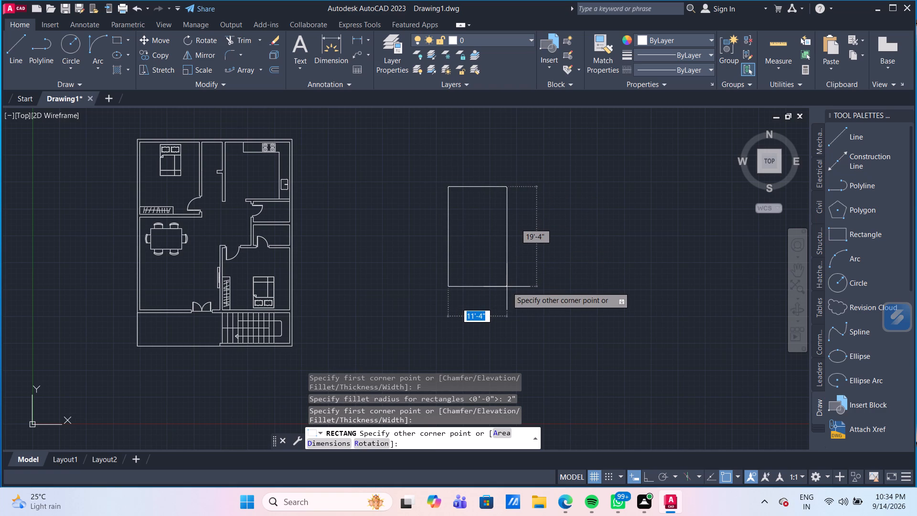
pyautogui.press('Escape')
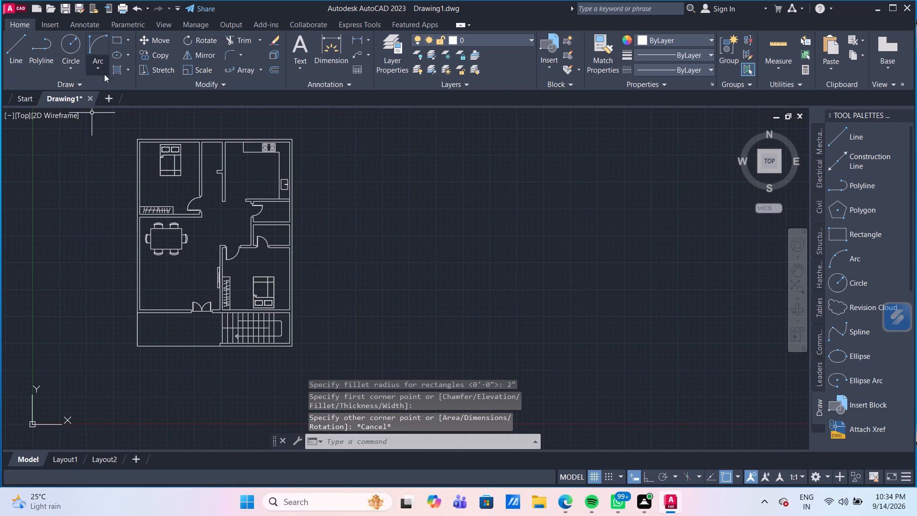
# Draw a rectangle 2' wide and 6' high with a 4" corner fillet in the empty space east of the floor plan.
pyautogui.click(118, 40)
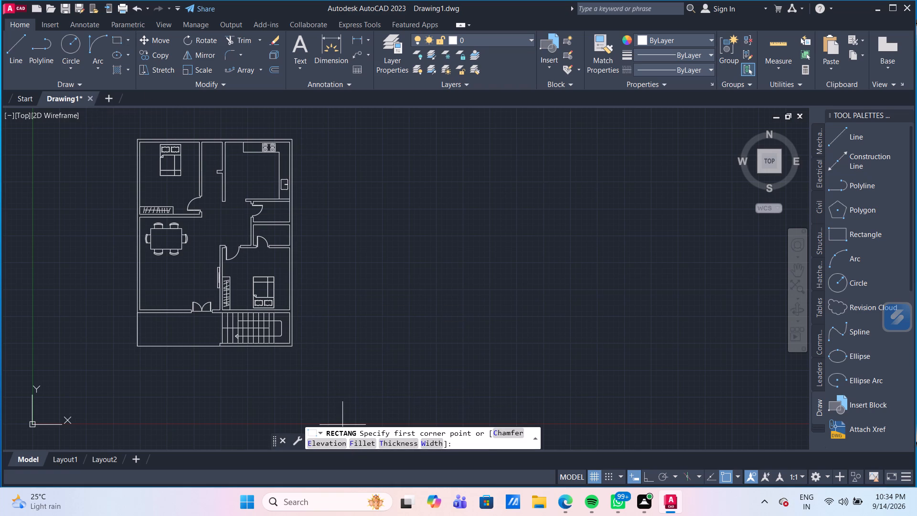
pyautogui.click(366, 445)
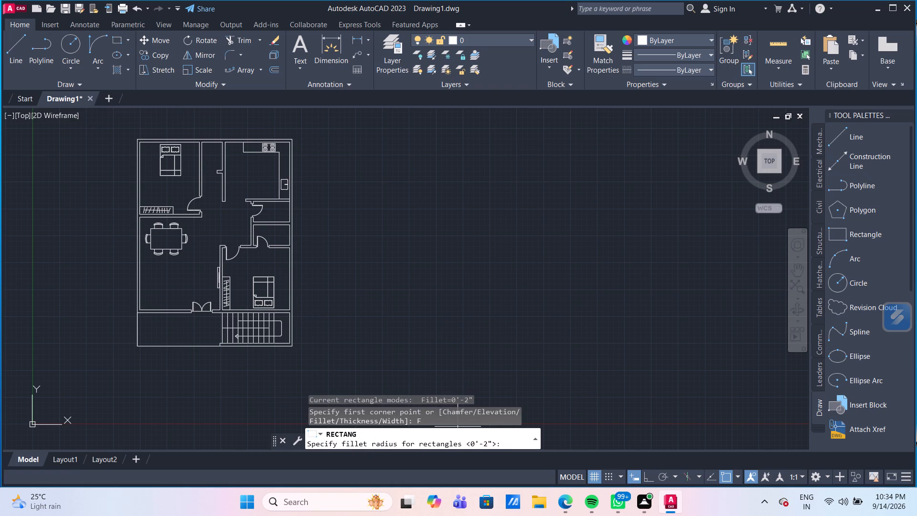
pyautogui.click(505, 444)
pyautogui.write('4"')
pyautogui.press('Return')
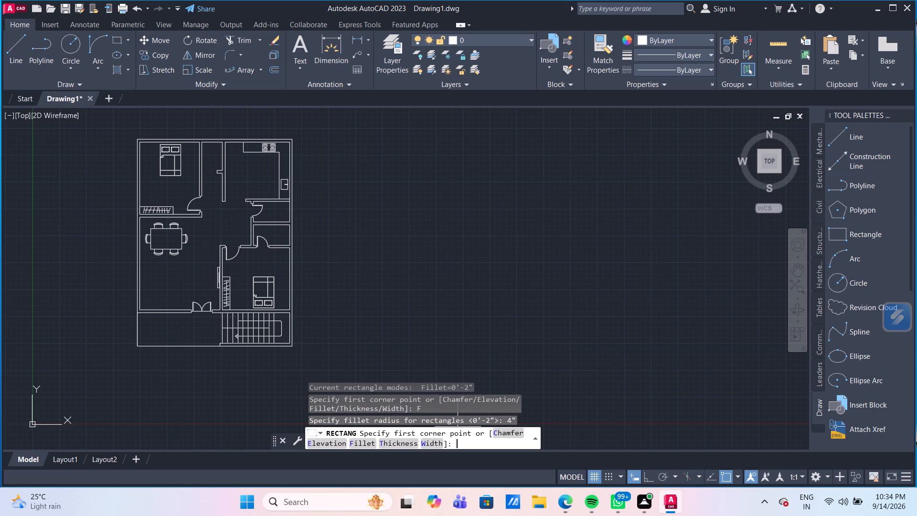
pyautogui.click(448, 200)
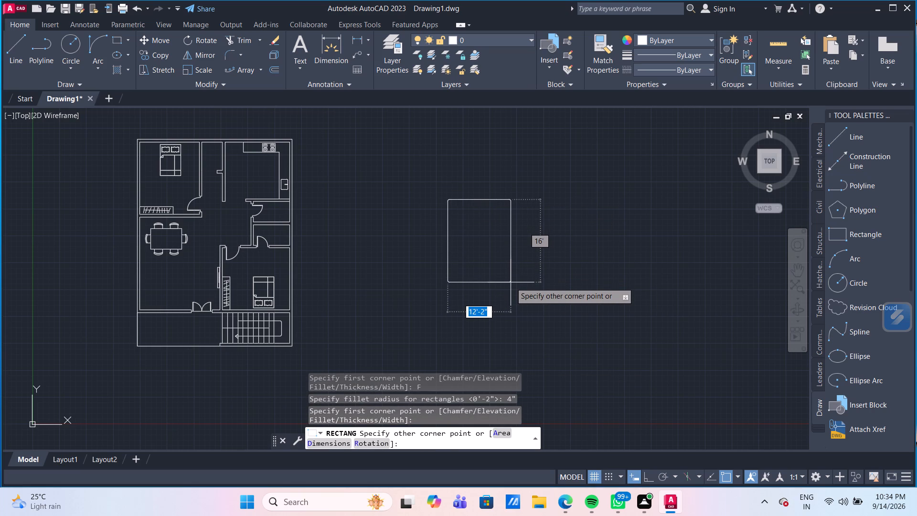
pyautogui.moveTo(501, 297); pyautogui.dragTo(491, 256, button='middle')
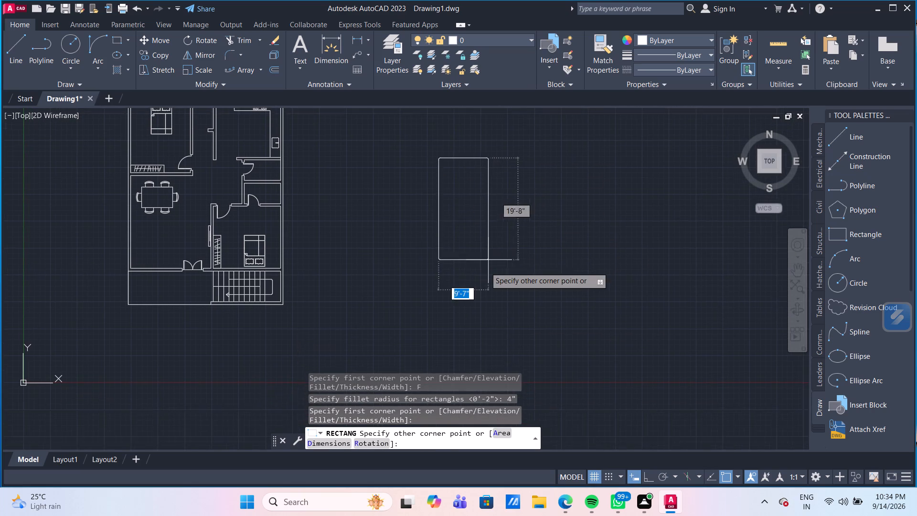
pyautogui.scroll(-1, 482, 272)
pyautogui.scroll(1, 483, 284)
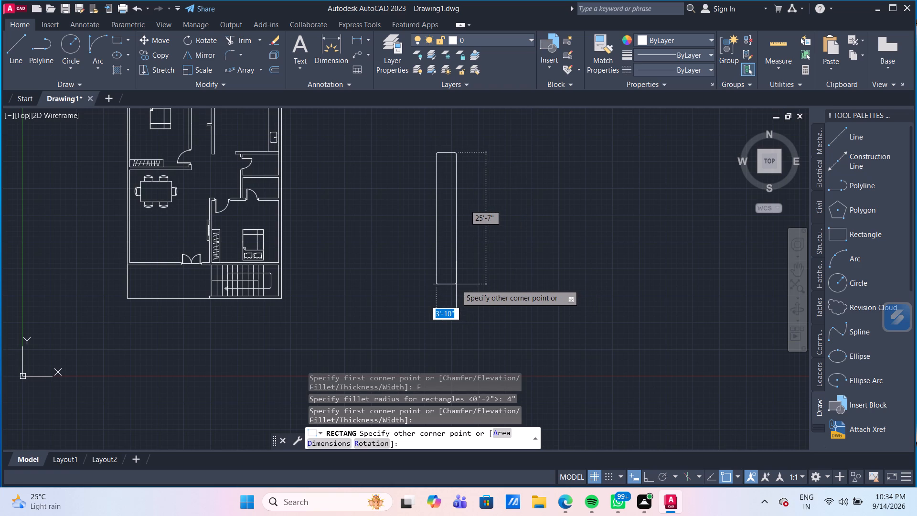
pyautogui.scroll(1, 456, 284)
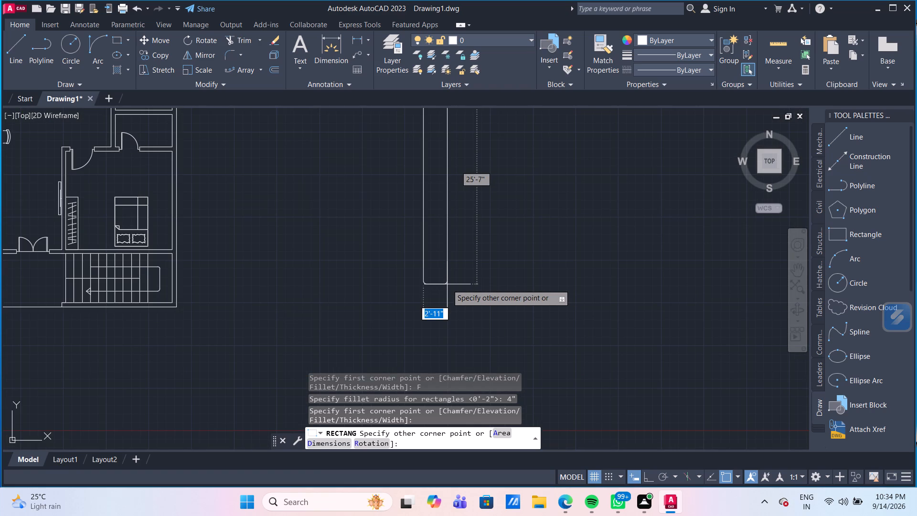
pyautogui.moveTo(448, 286); pyautogui.dragTo(451, 329, button='middle')
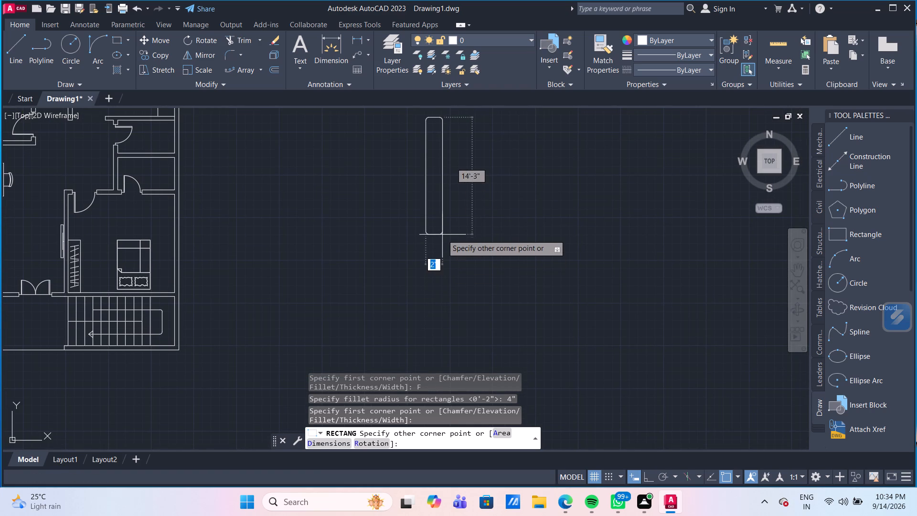
pyautogui.moveTo(444, 209); pyautogui.dragTo(431, 277, button='middle')
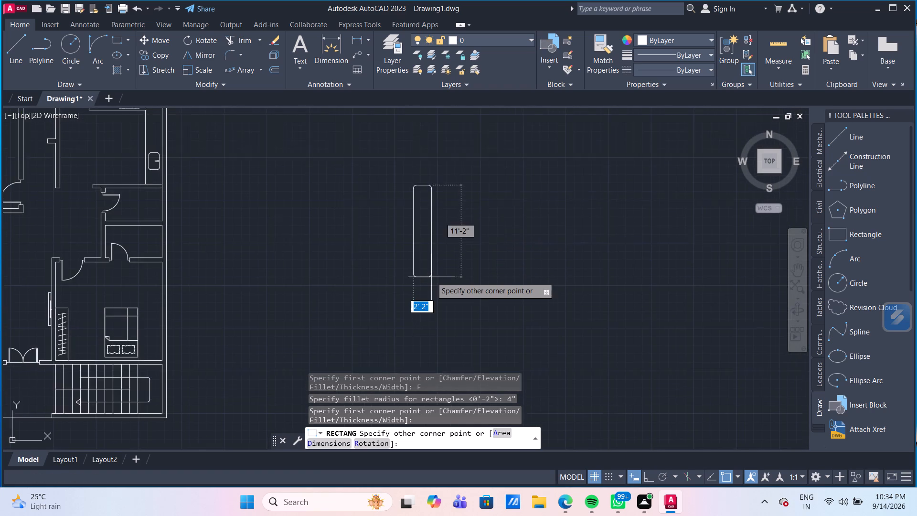
pyautogui.scroll(-1, 431, 277)
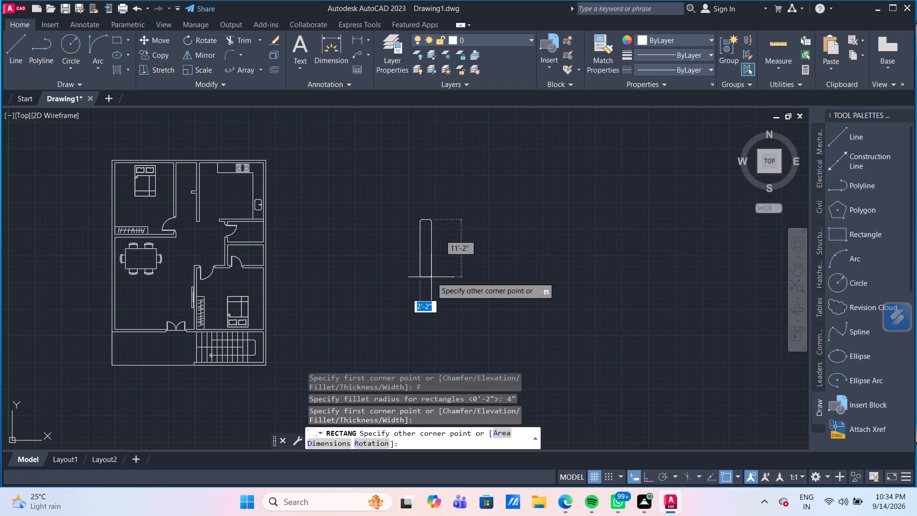
pyautogui.press('2')
pyautogui.press("'")
pyautogui.press('Tab')
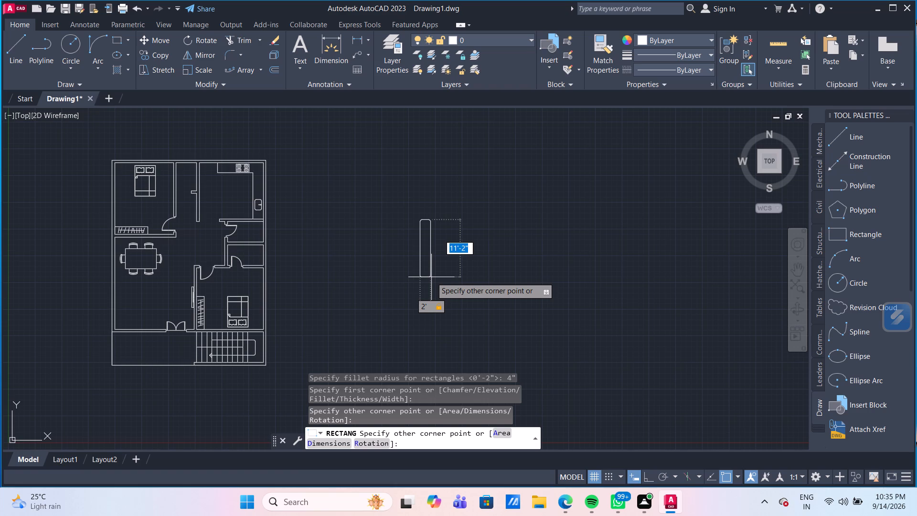
pyautogui.press('6')
pyautogui.press("'")
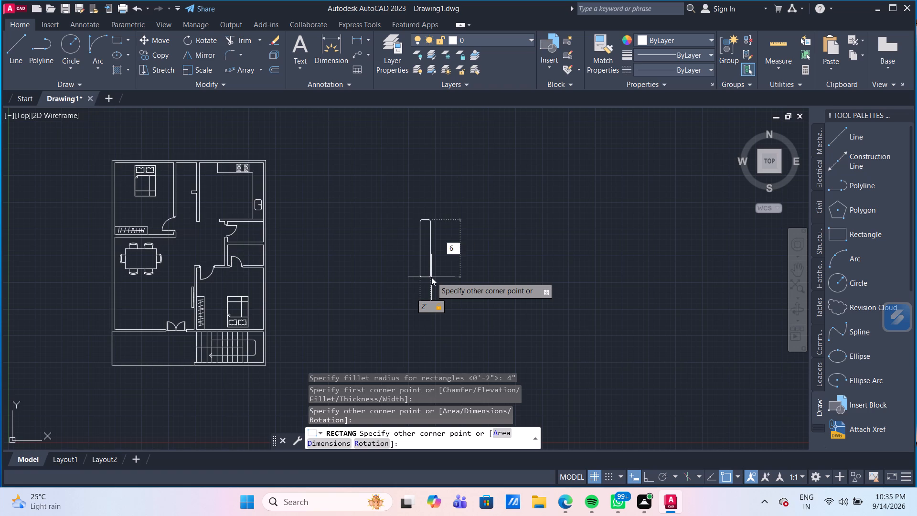
pyautogui.press('Return')
# Explode the new rounded 2' by 6' rectangle into separate lines and arcs.
pyautogui.scroll(1, 428, 254)
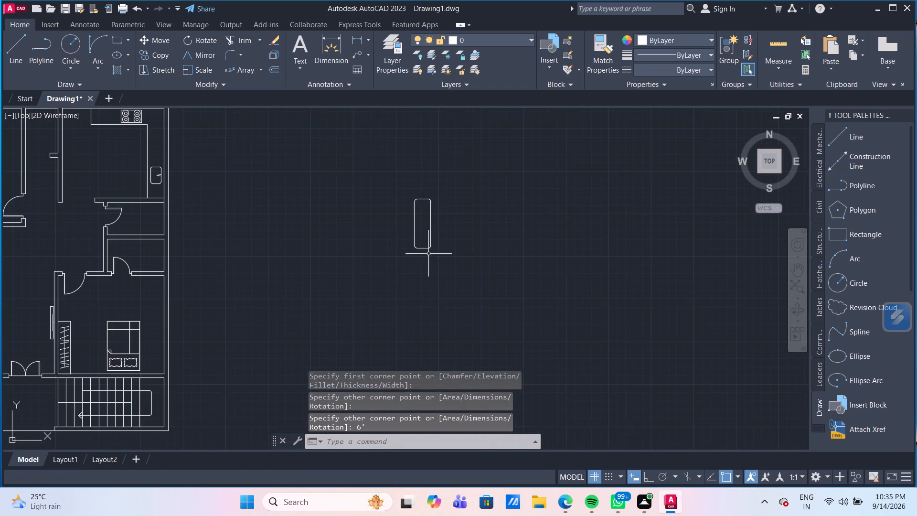
pyautogui.scroll(1, 428, 254)
pyautogui.scroll(1, 421, 212)
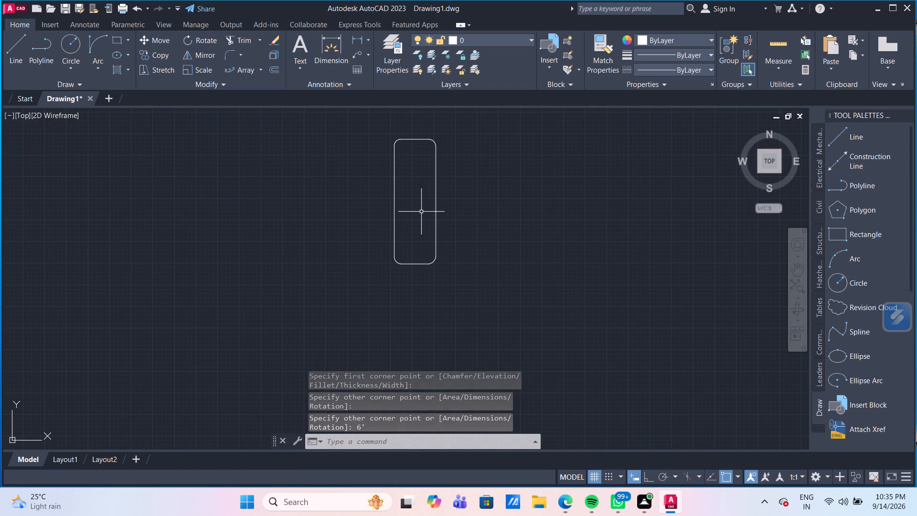
pyautogui.moveTo(419, 214); pyautogui.dragTo(406, 253, button='middle')
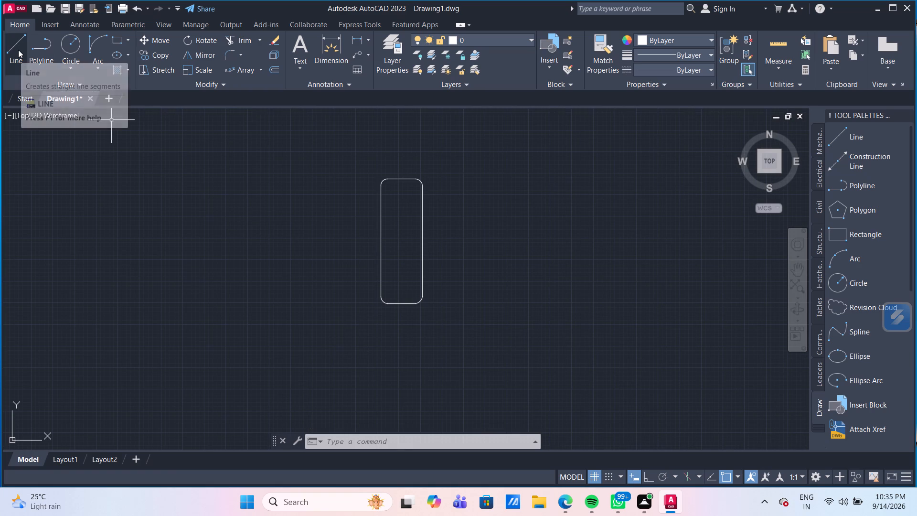
pyautogui.click(448, 325)
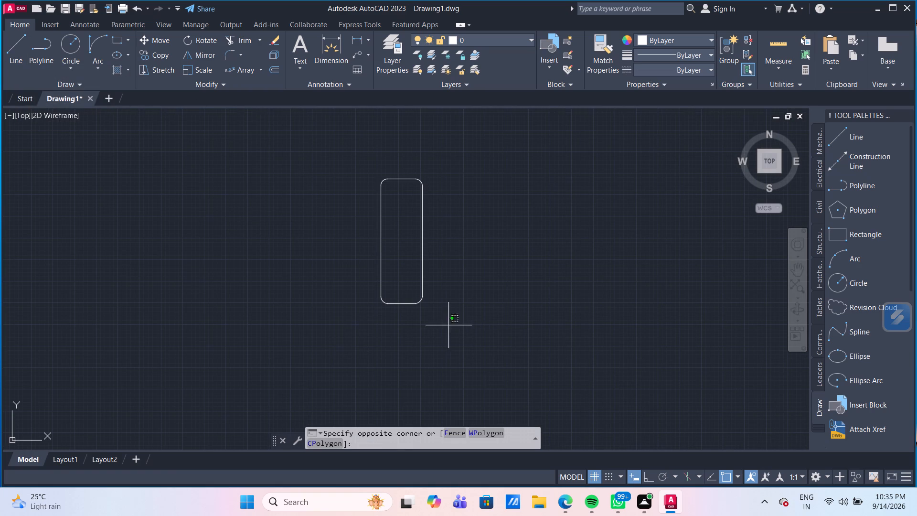
pyautogui.click(363, 153)
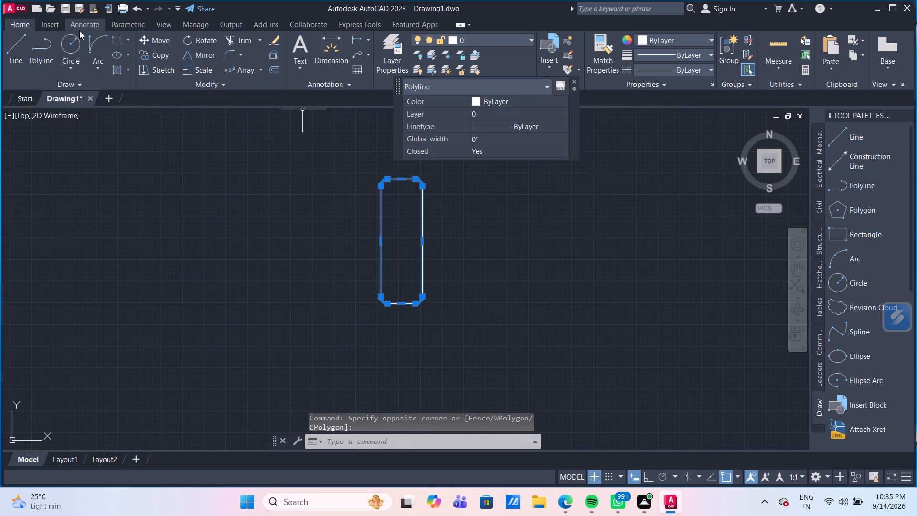
pyautogui.click(276, 54)
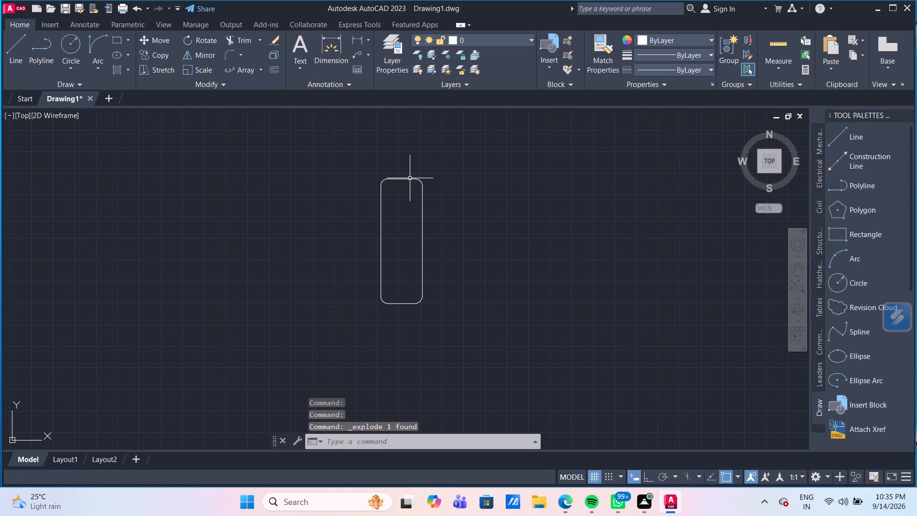
# Offset the rectangle's top edge line 6" downward into its interior, using the Through option.
pyautogui.click(407, 179)
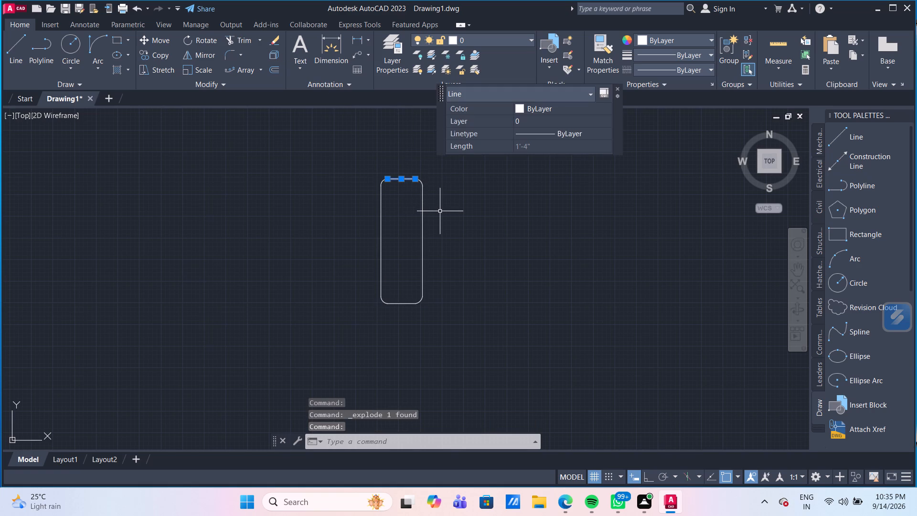
pyautogui.press('o')
pyautogui.press('Return')
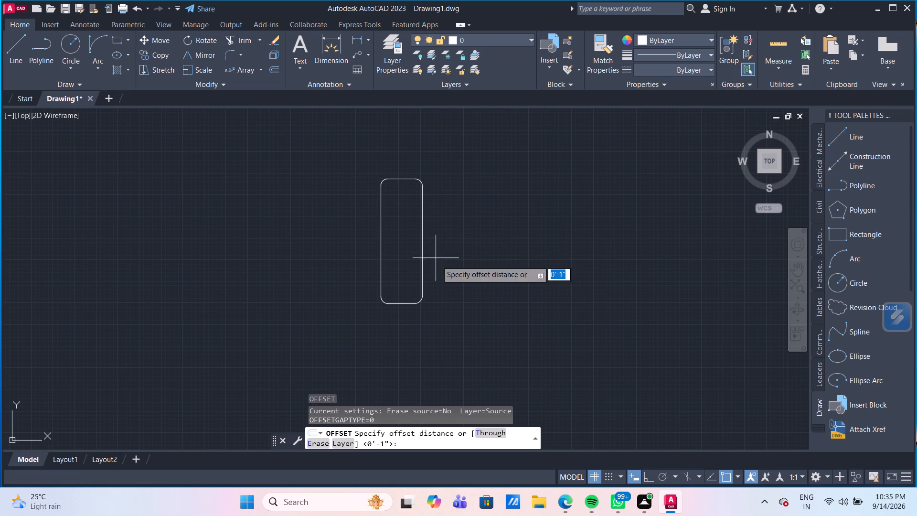
pyautogui.click(498, 435)
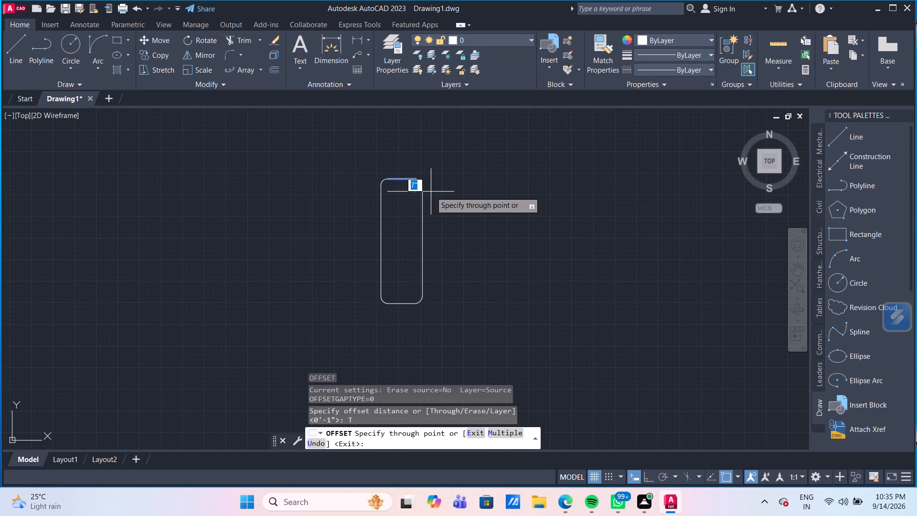
pyautogui.write('6"')
pyautogui.press('Return')
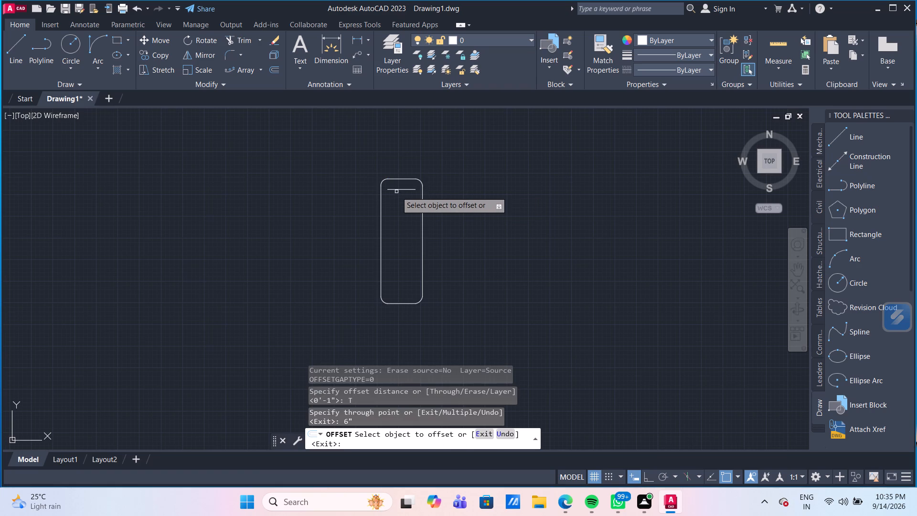
# Offset the inner line downward three times in succession at 1'4" spacing, making four evenly spaced horizontal lines.
pyautogui.click(400, 191)
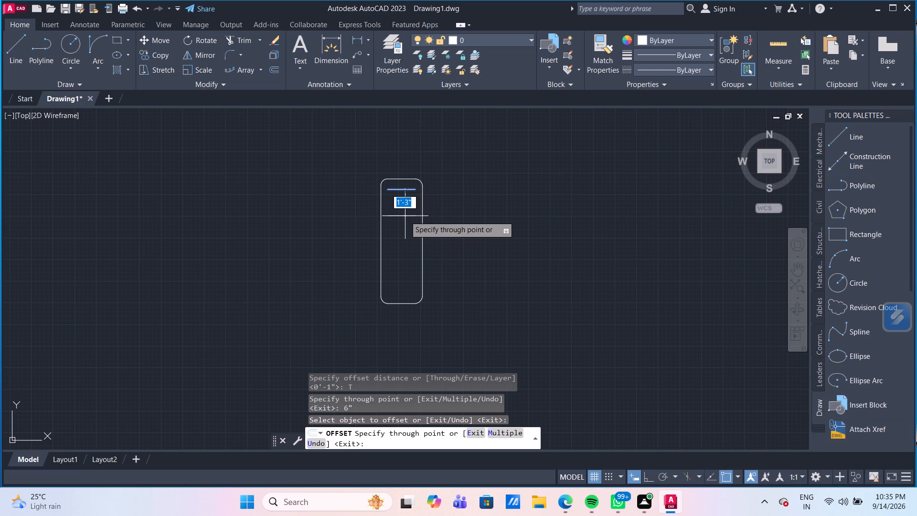
pyautogui.write("1'")
pyautogui.write('4"')
pyautogui.press('Return')
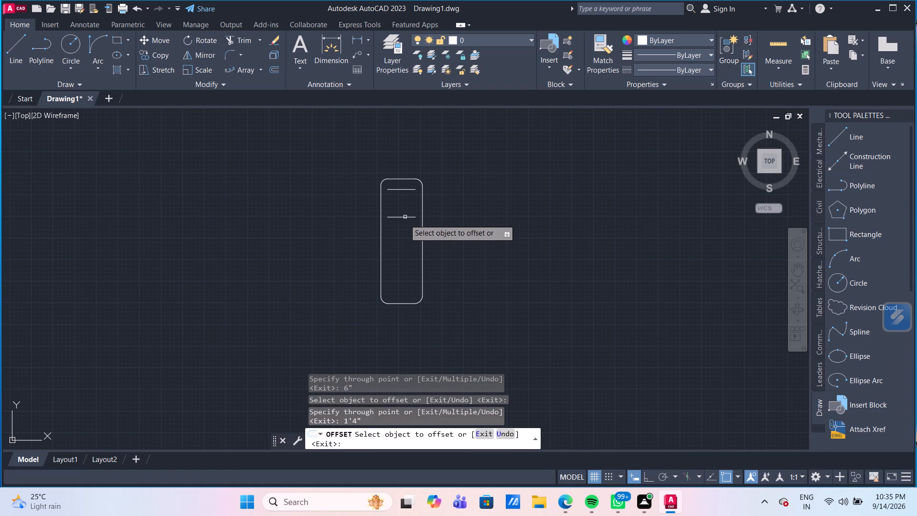
pyautogui.click(404, 218)
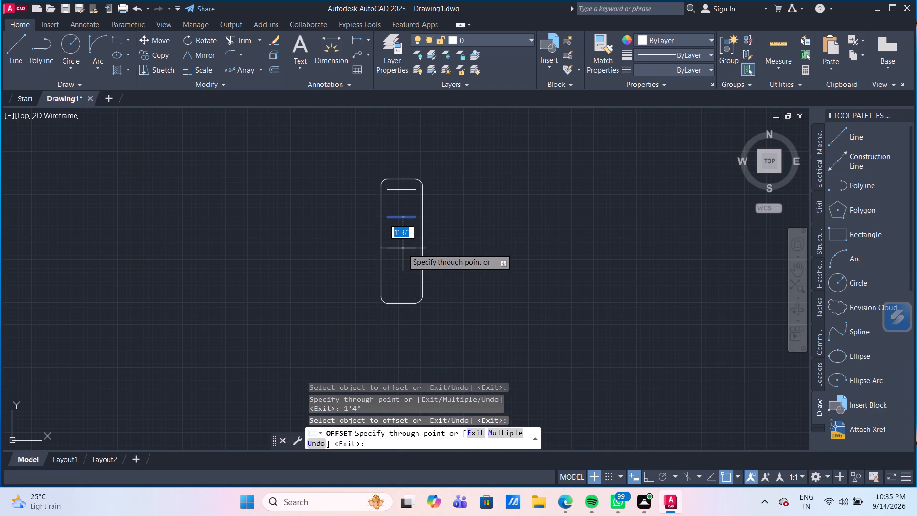
pyautogui.write("1'")
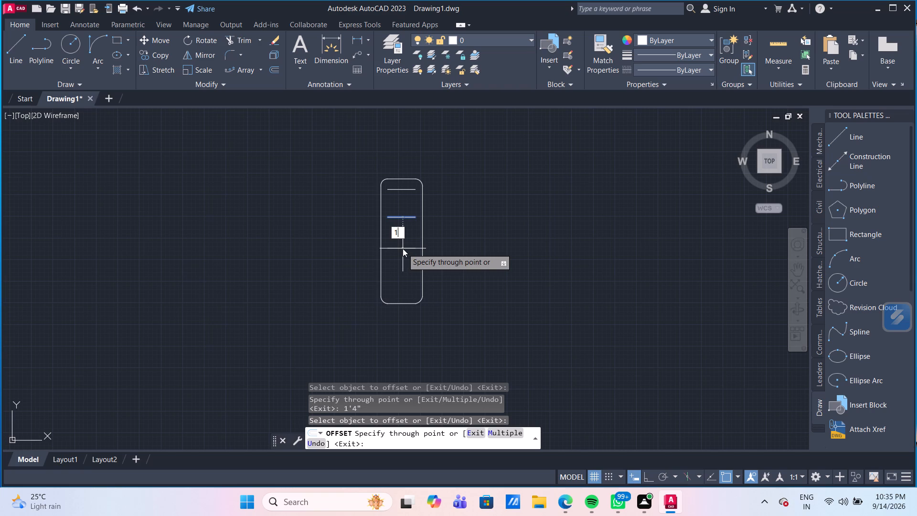
pyautogui.write('4"')
pyautogui.press('Return')
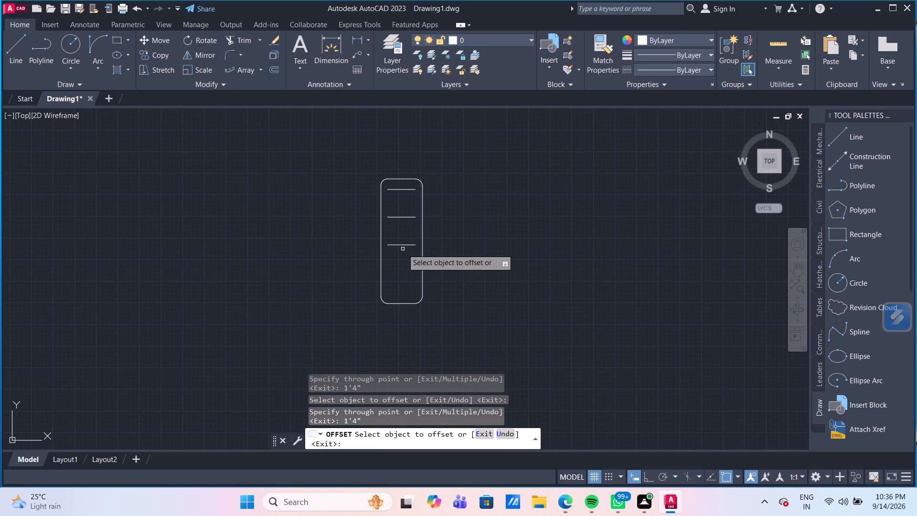
pyautogui.click(404, 245)
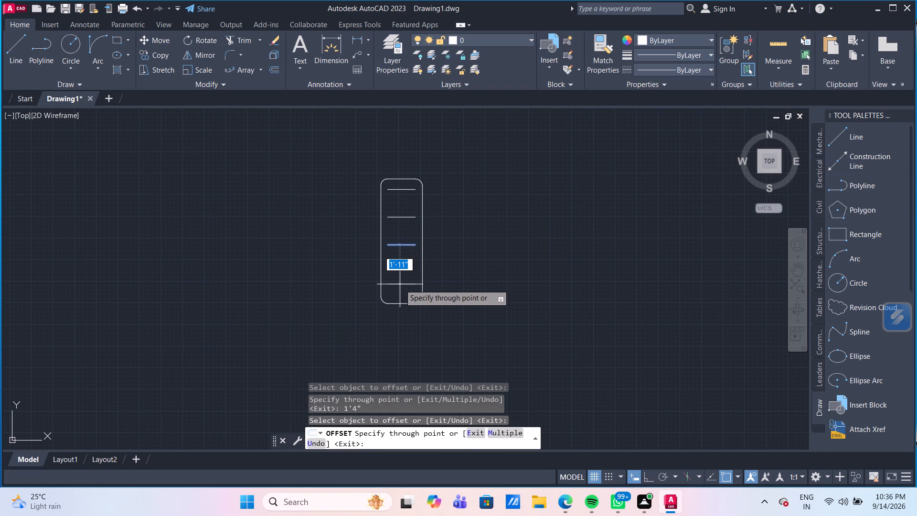
pyautogui.press('1')
pyautogui.write('\'4"')
pyautogui.press('Return')
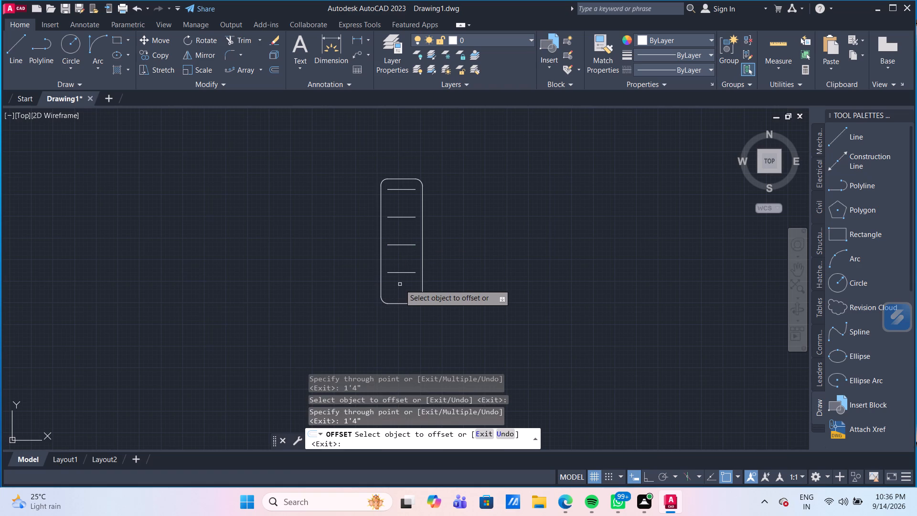
pyautogui.click(403, 273)
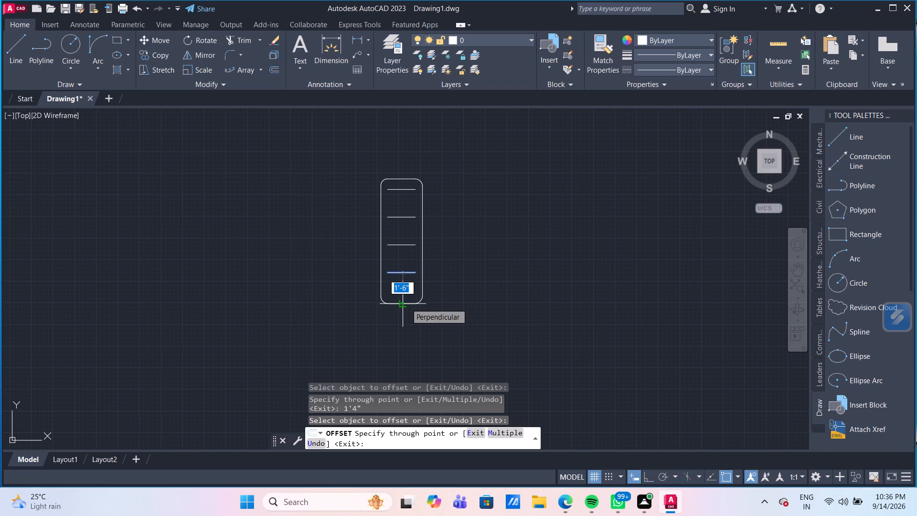
pyautogui.press('Escape')
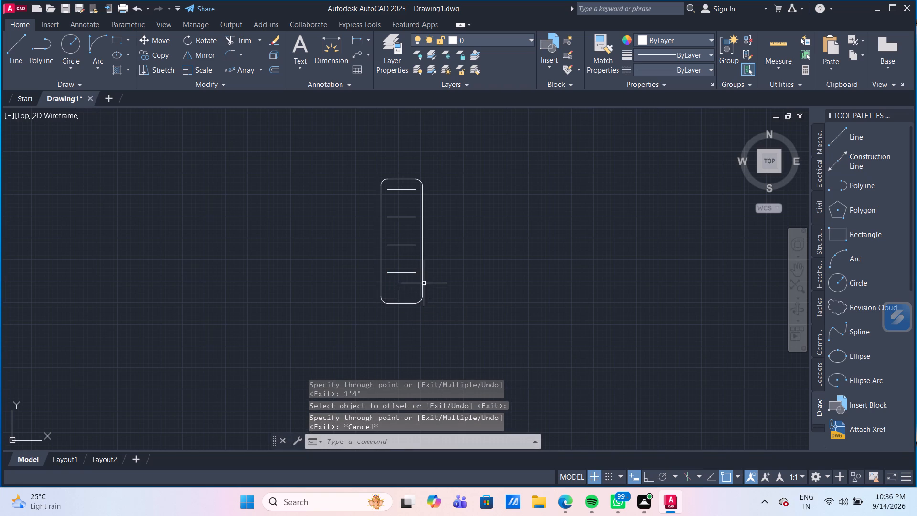
# Offset each of the four inner horizontal lines 1" downward to form four pairs of parallel lines.
pyautogui.scroll(1, 418, 277)
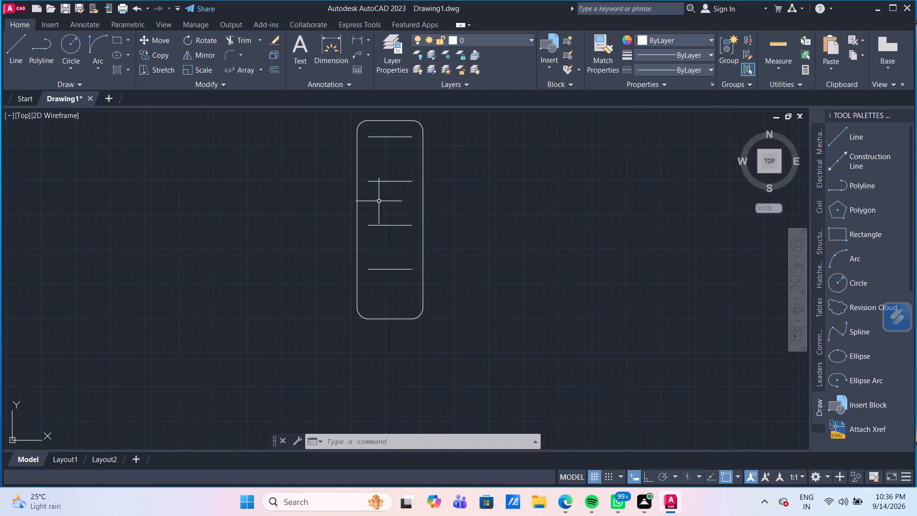
pyautogui.scroll(1, 385, 153)
pyautogui.moveTo(396, 158); pyautogui.dragTo(399, 167, button='middle')
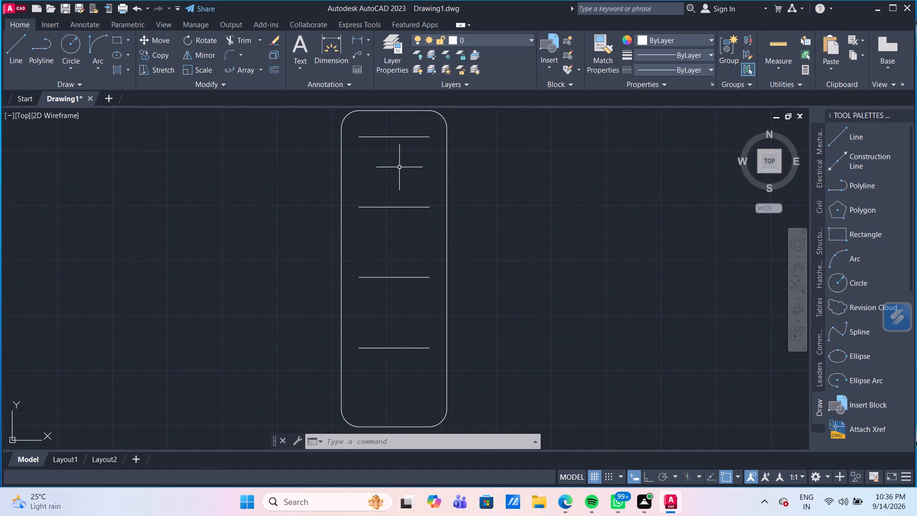
pyautogui.write('OF')
pyautogui.press('Return')
pyautogui.press('1')
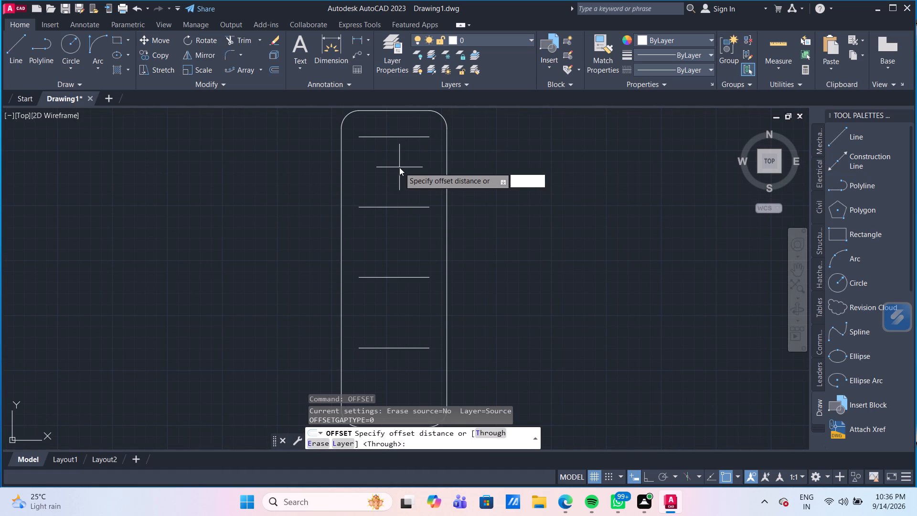
pyautogui.hotkey('shift', '"')
pyautogui.press('Return')
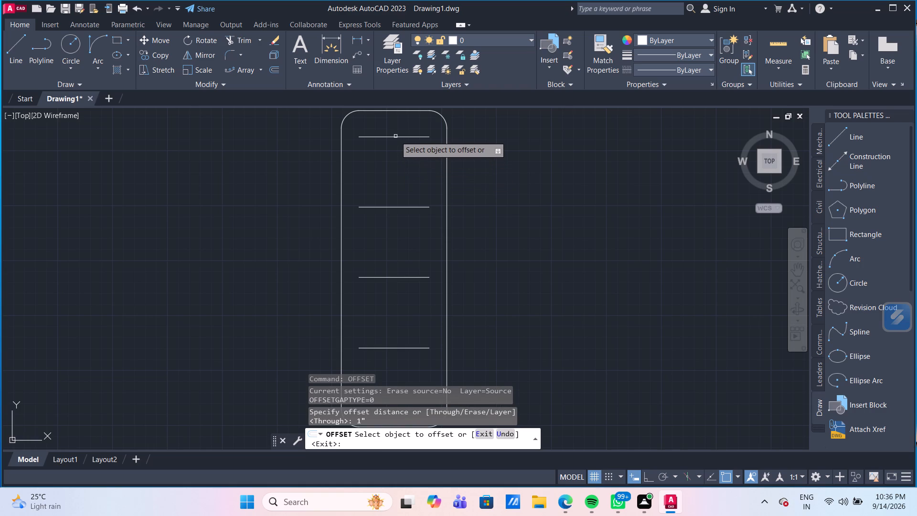
pyautogui.click(395, 138)
pyautogui.click(401, 152)
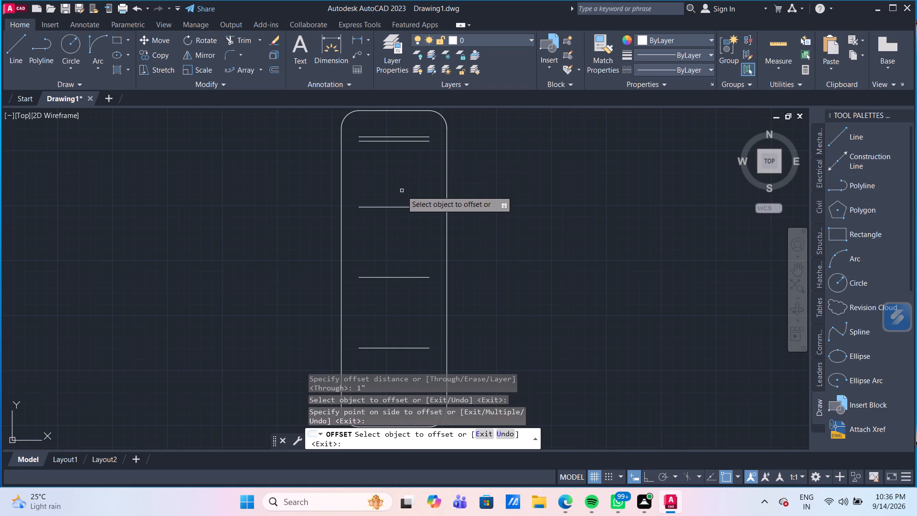
pyautogui.click(401, 206)
pyautogui.click(404, 217)
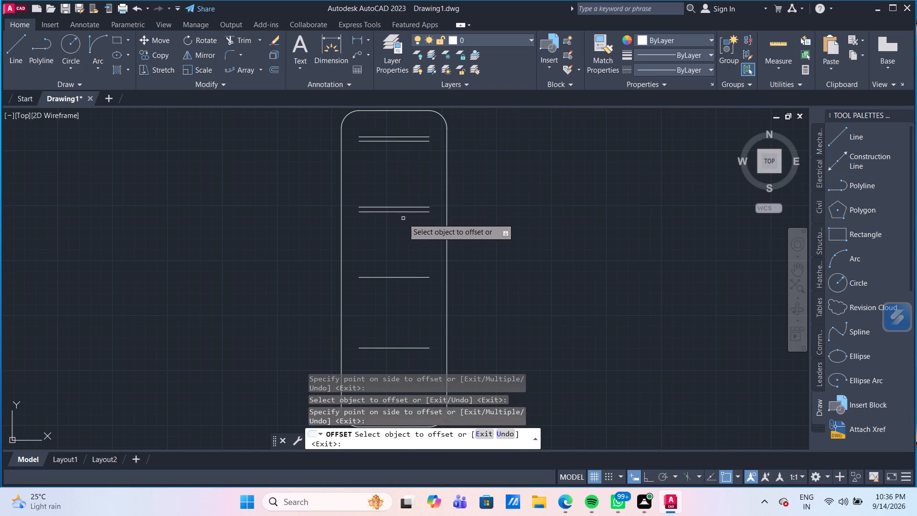
pyautogui.moveTo(393, 244); pyautogui.dragTo(390, 219, button='middle')
pyautogui.click(397, 255)
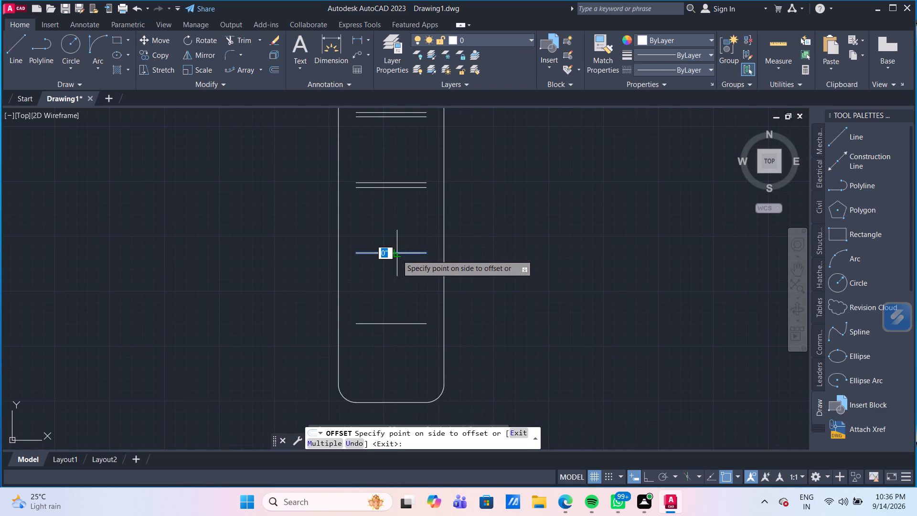
pyautogui.click(395, 266)
pyautogui.click(393, 324)
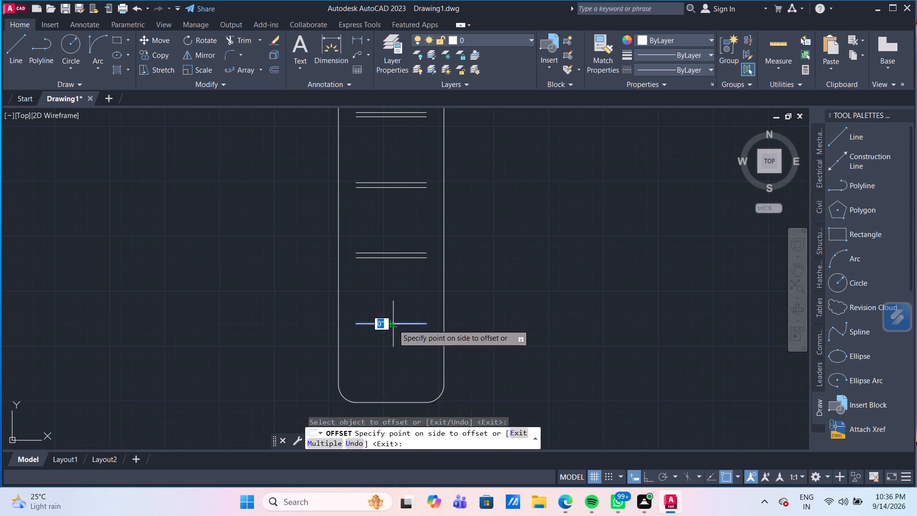
pyautogui.click(396, 335)
pyautogui.moveTo(494, 308); pyautogui.dragTo(487, 273, button='middle')
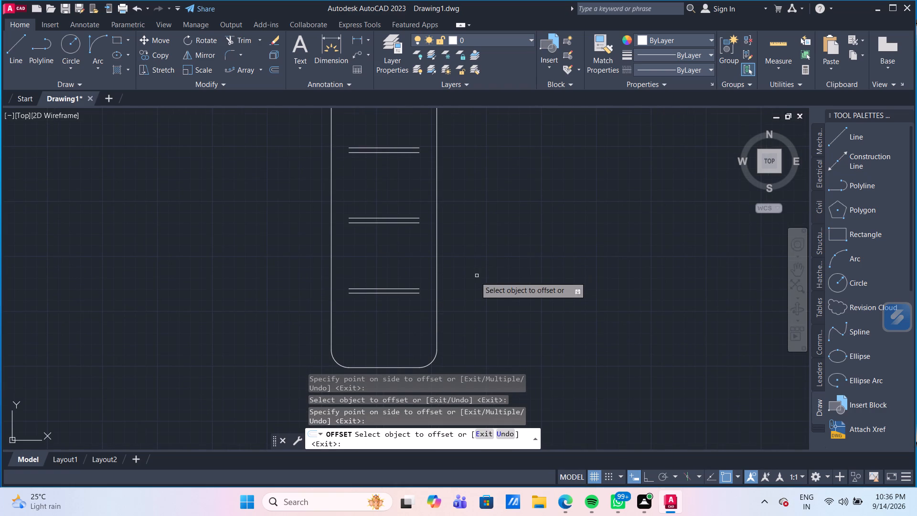
pyautogui.scroll(-2, 460, 285)
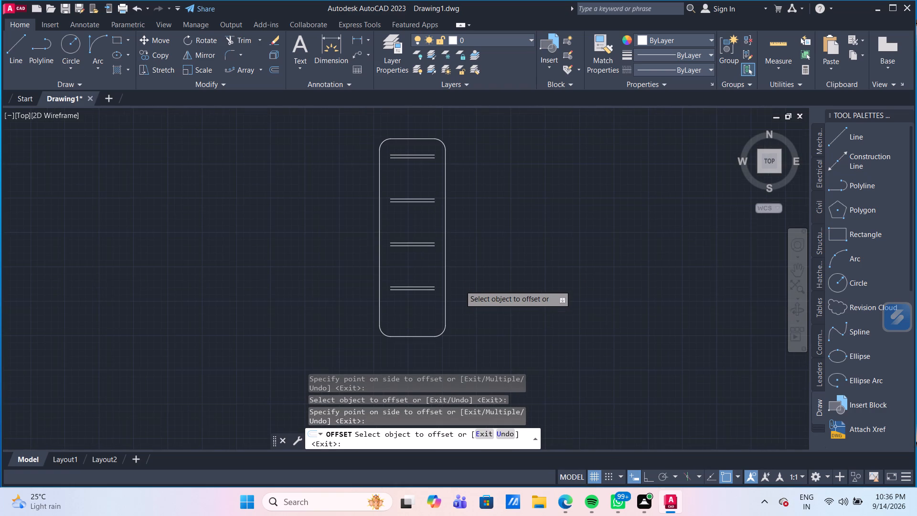
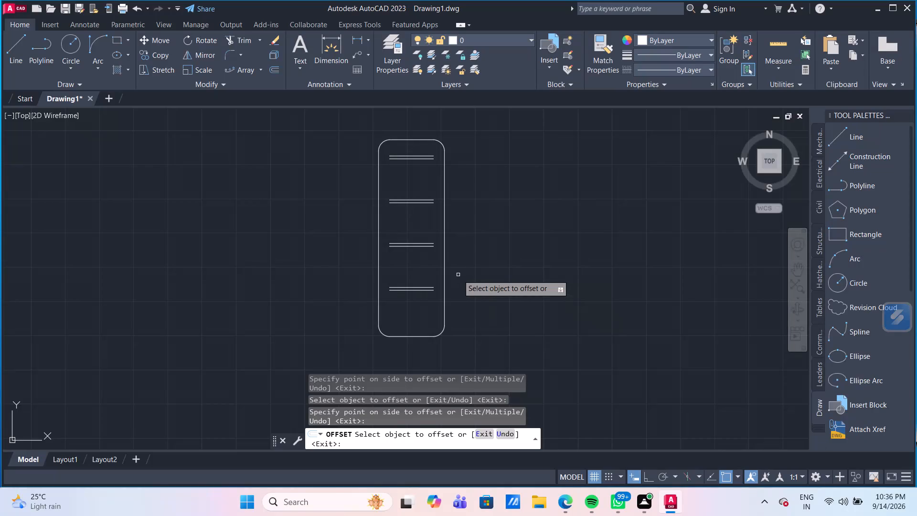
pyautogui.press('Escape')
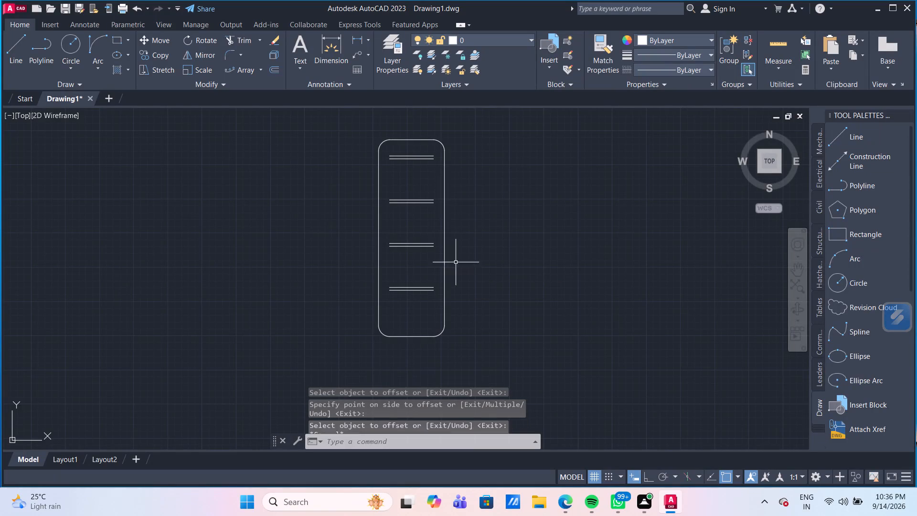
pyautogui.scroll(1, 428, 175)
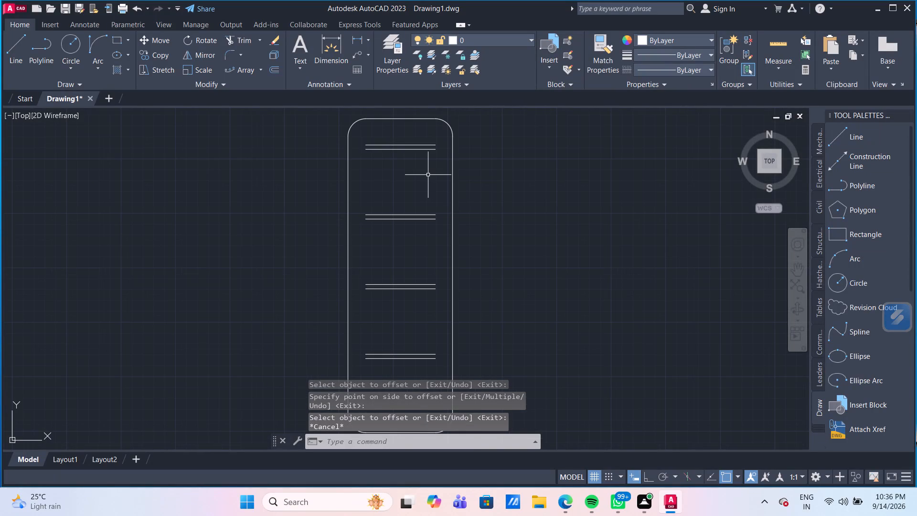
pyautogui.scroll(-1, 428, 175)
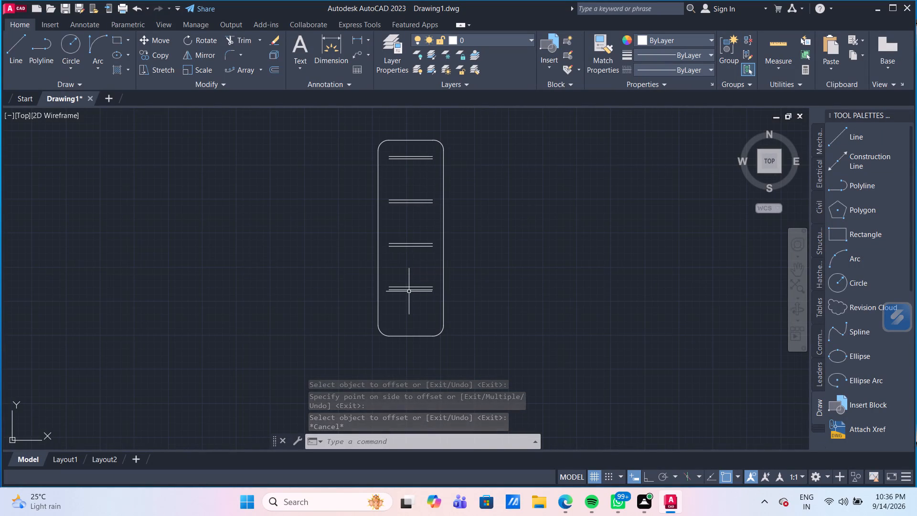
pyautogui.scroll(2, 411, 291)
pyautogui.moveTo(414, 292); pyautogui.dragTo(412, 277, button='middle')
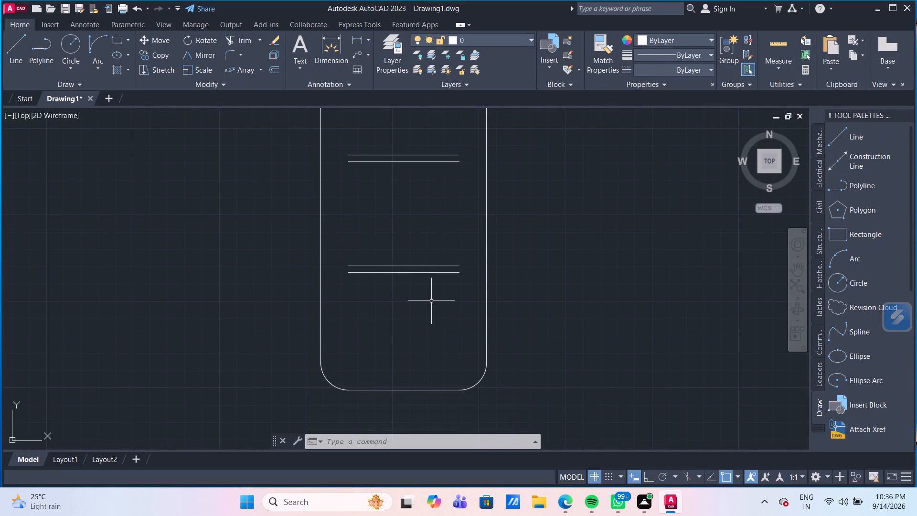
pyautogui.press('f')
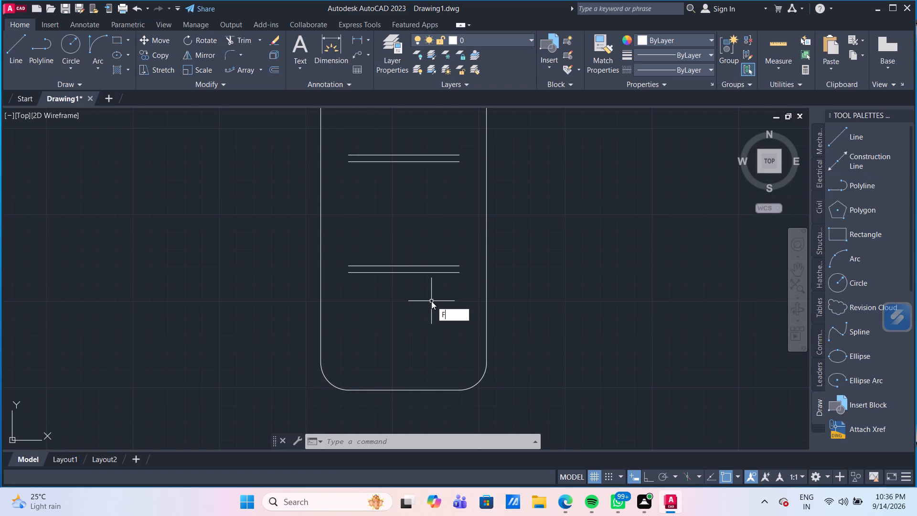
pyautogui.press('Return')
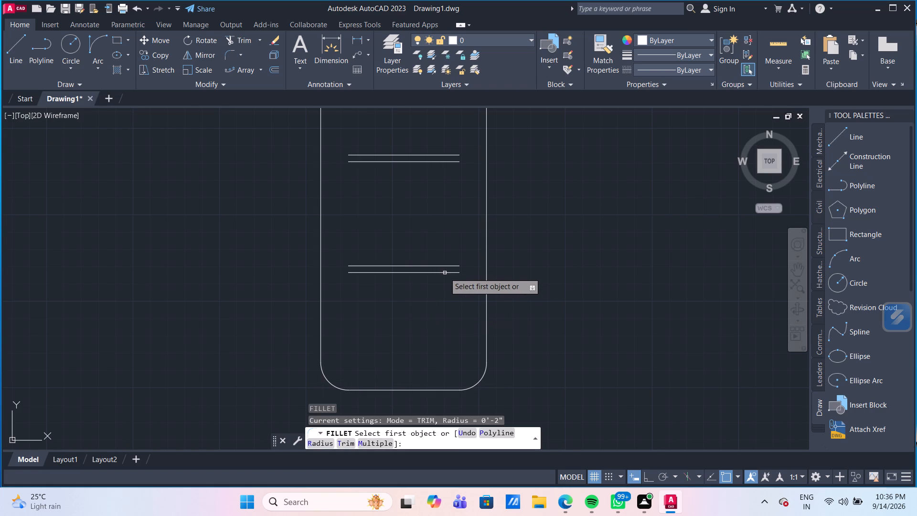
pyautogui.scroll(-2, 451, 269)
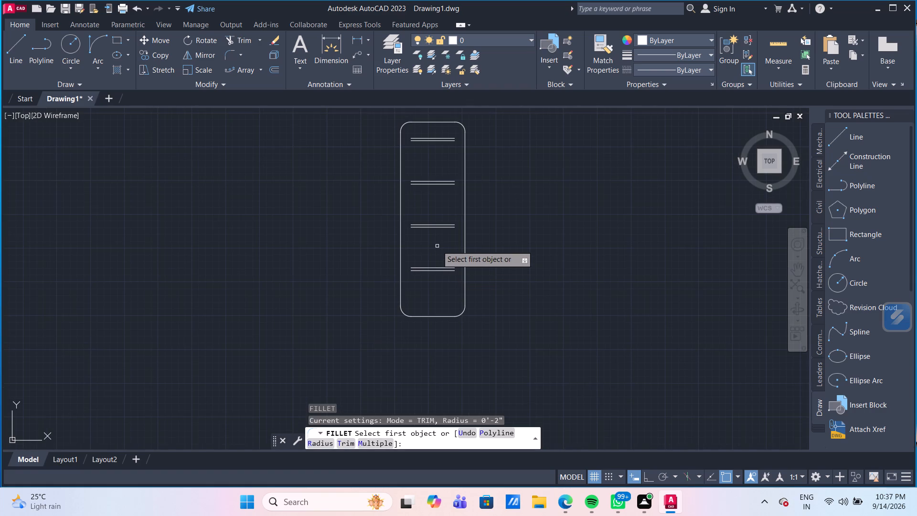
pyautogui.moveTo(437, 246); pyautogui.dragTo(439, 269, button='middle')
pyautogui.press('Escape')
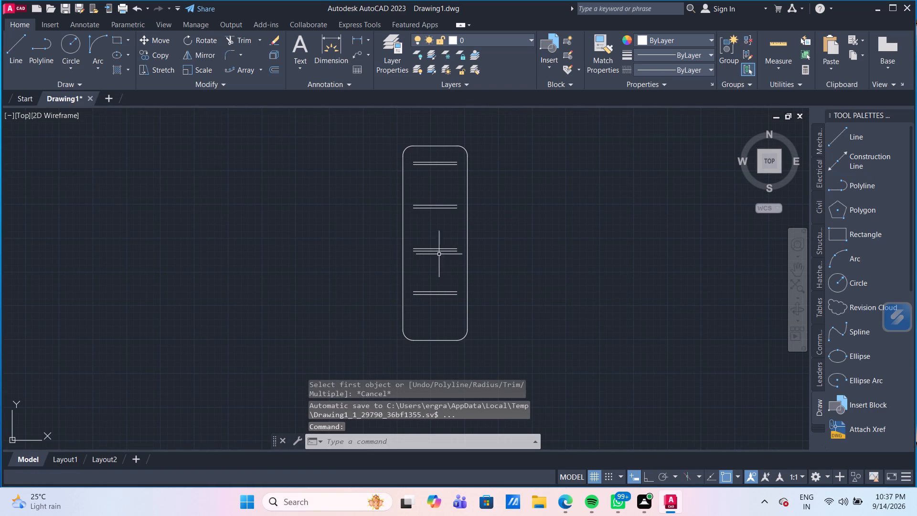
# Extend both ends of all four inner double-line pairs to the side edges of the rounded 2' by 6' rectangle.
pyautogui.write('EX')
pyautogui.press('Return')
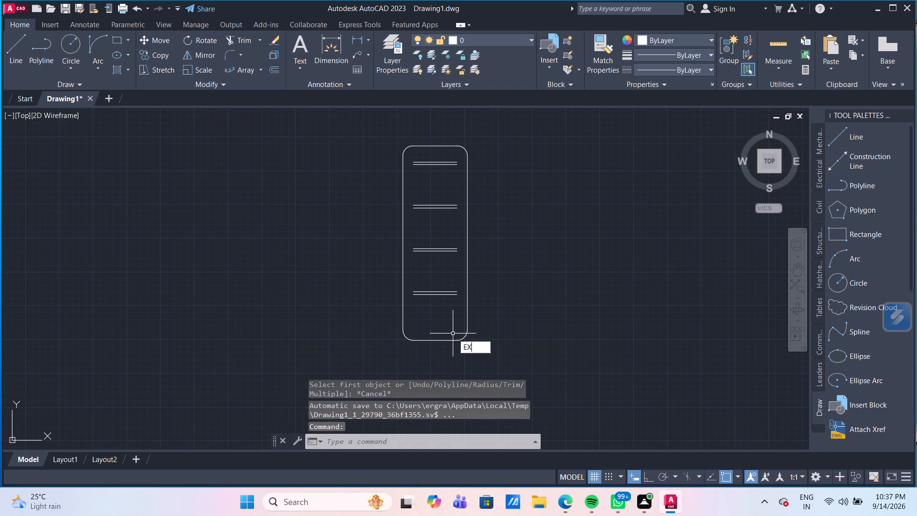
pyautogui.click(447, 313)
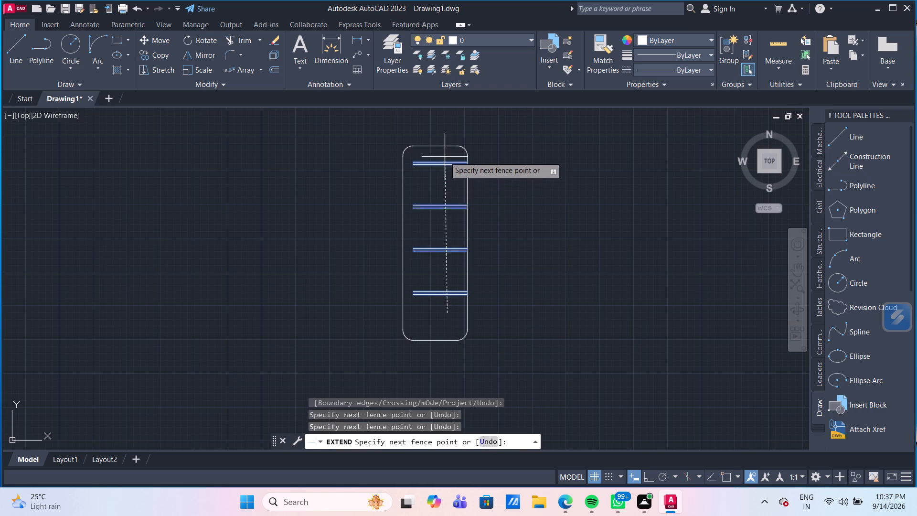
pyautogui.click(445, 157)
pyautogui.moveTo(423, 304); pyautogui.dragTo(420, 288)
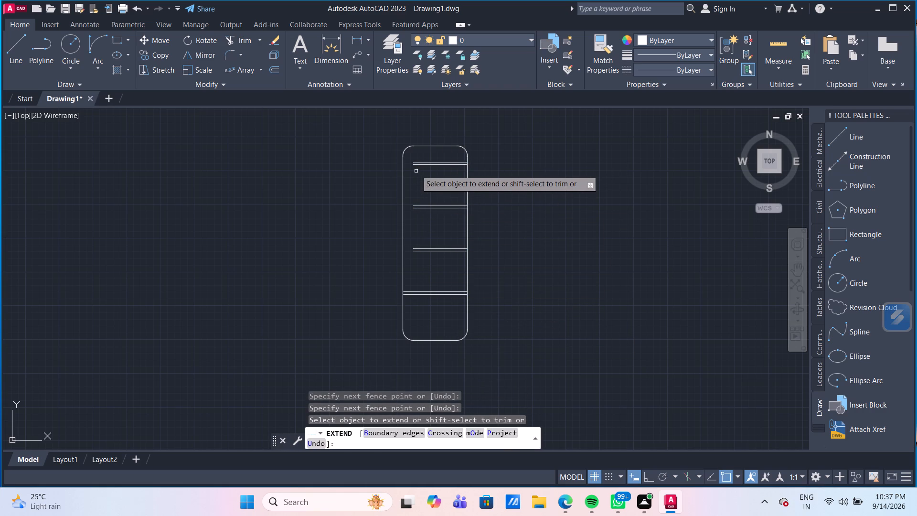
pyautogui.click(417, 155)
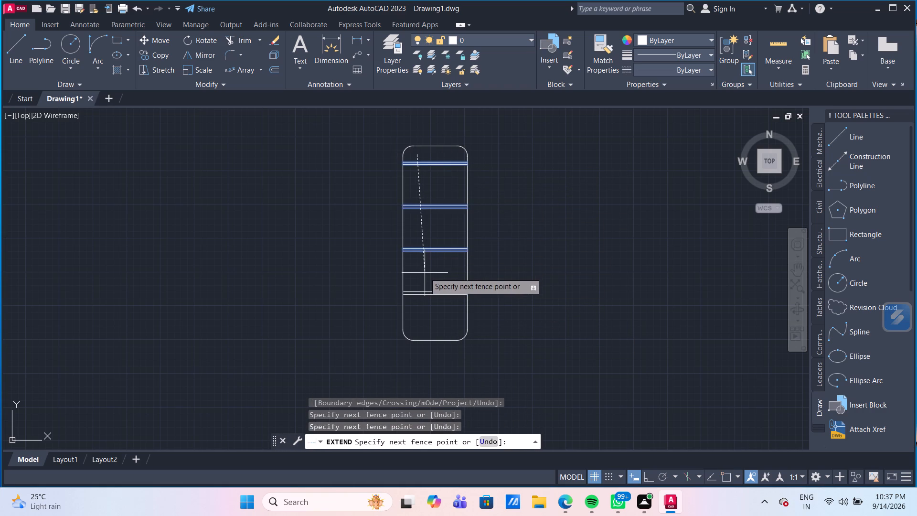
pyautogui.click(425, 273)
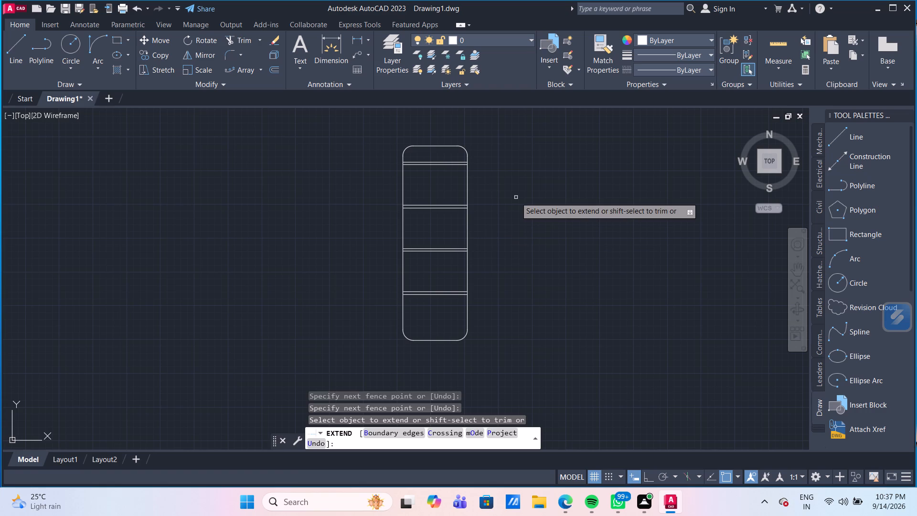
pyautogui.press('Escape')
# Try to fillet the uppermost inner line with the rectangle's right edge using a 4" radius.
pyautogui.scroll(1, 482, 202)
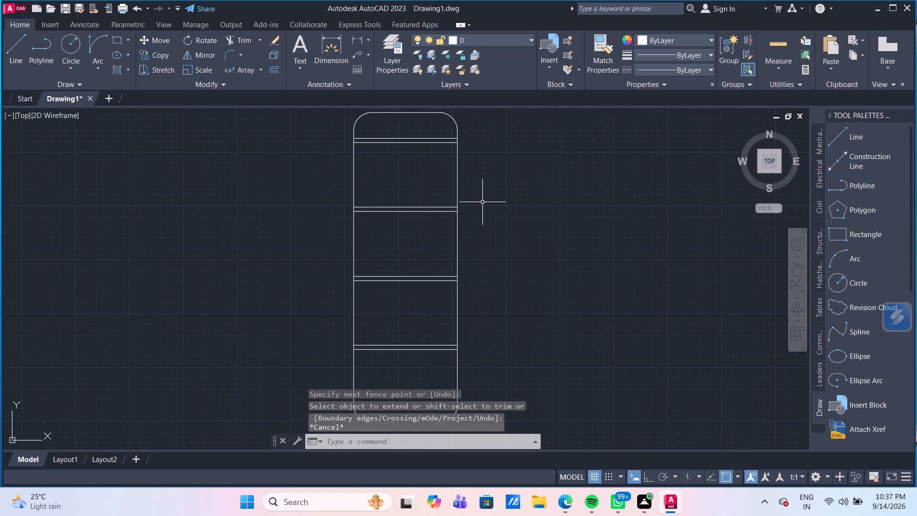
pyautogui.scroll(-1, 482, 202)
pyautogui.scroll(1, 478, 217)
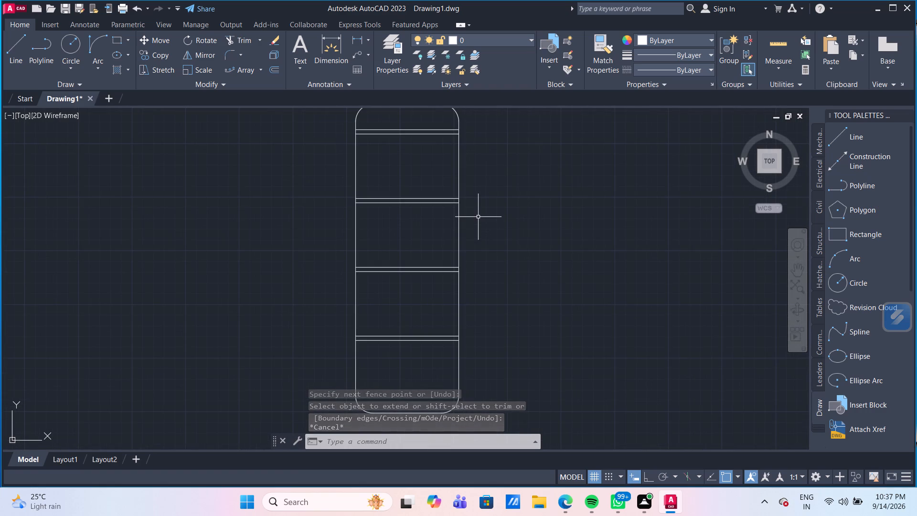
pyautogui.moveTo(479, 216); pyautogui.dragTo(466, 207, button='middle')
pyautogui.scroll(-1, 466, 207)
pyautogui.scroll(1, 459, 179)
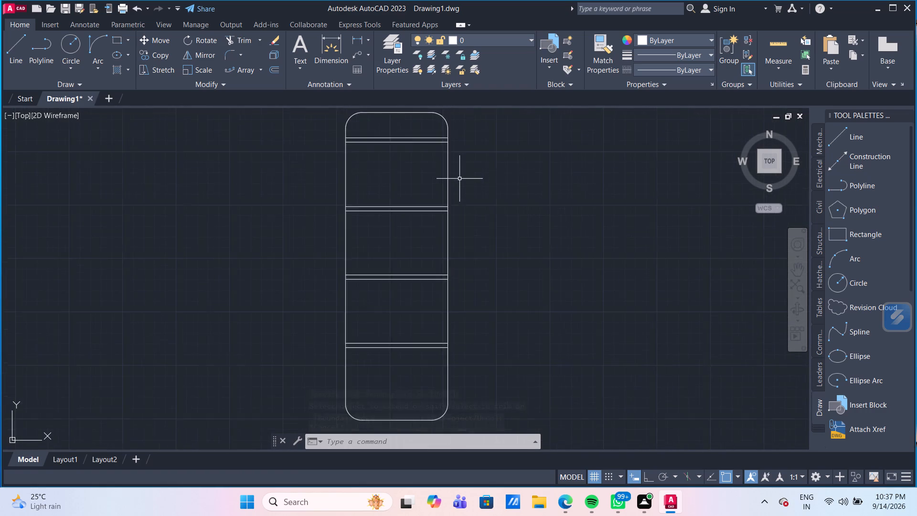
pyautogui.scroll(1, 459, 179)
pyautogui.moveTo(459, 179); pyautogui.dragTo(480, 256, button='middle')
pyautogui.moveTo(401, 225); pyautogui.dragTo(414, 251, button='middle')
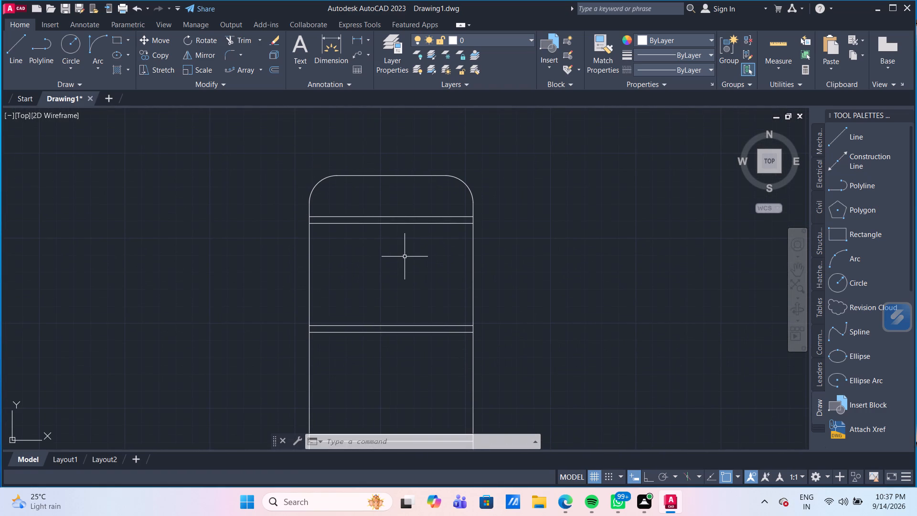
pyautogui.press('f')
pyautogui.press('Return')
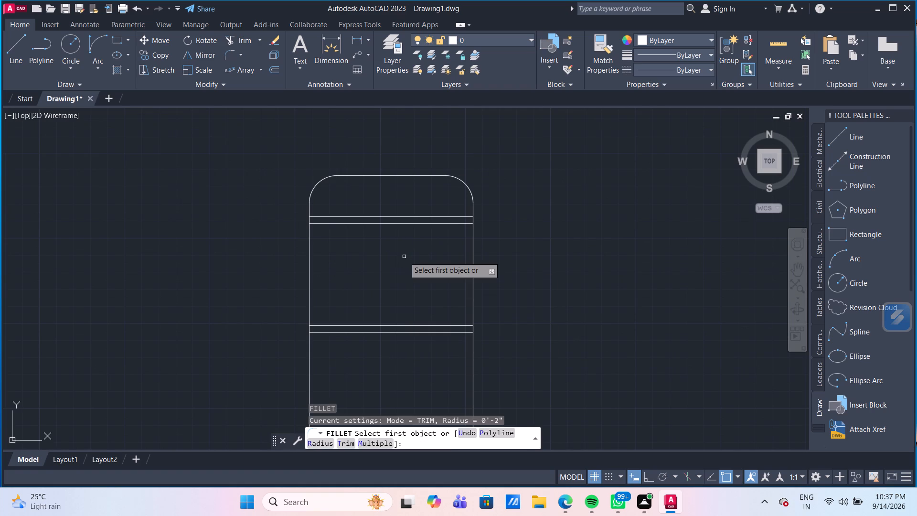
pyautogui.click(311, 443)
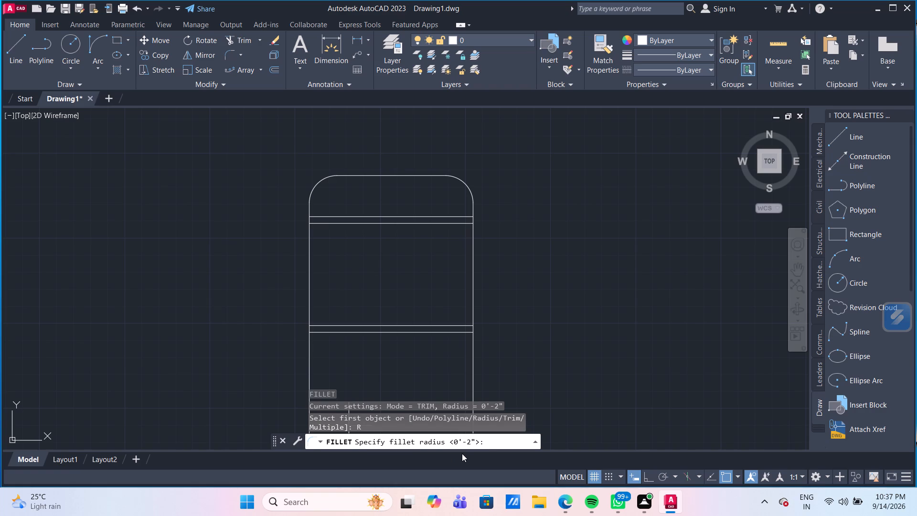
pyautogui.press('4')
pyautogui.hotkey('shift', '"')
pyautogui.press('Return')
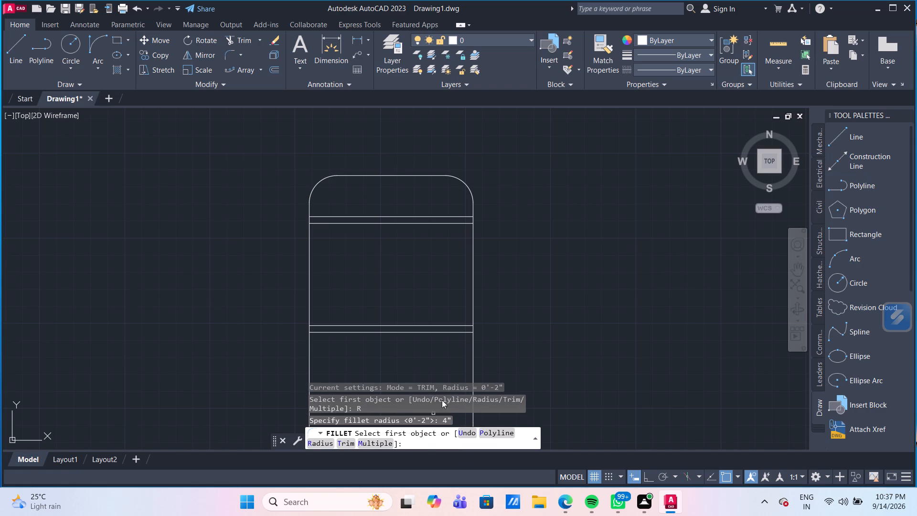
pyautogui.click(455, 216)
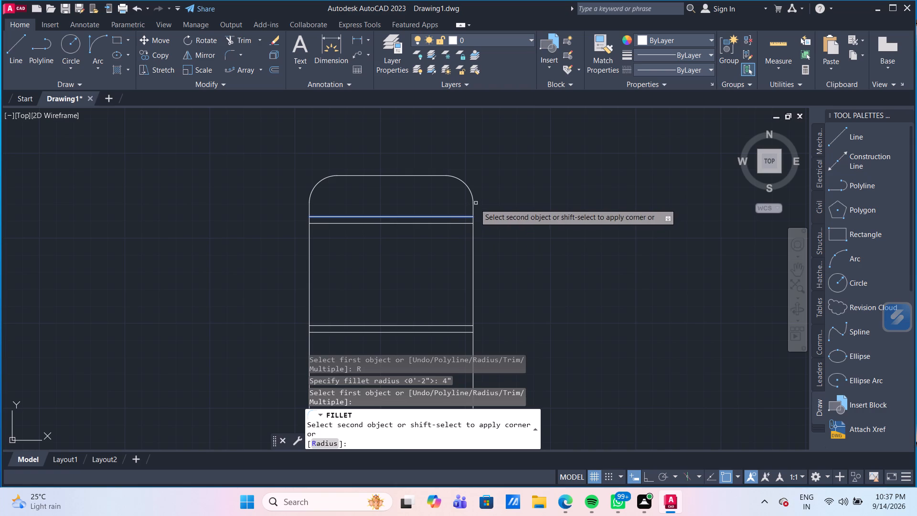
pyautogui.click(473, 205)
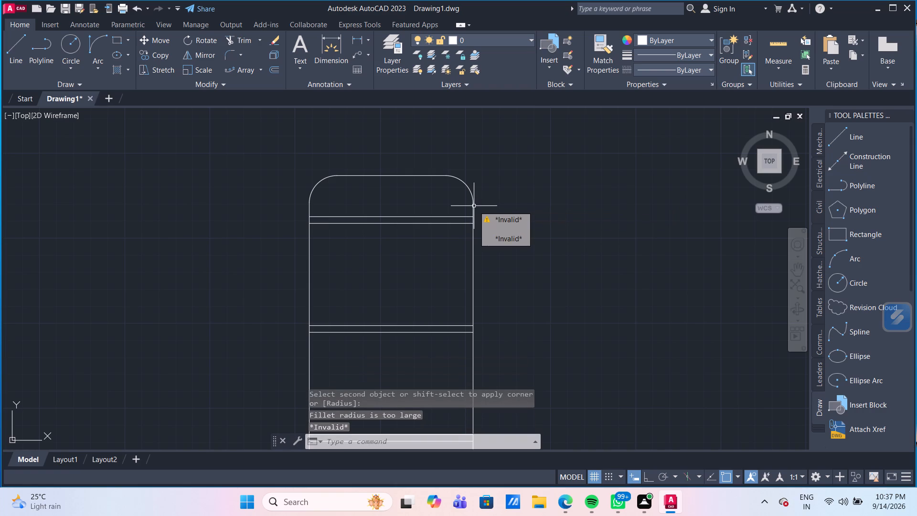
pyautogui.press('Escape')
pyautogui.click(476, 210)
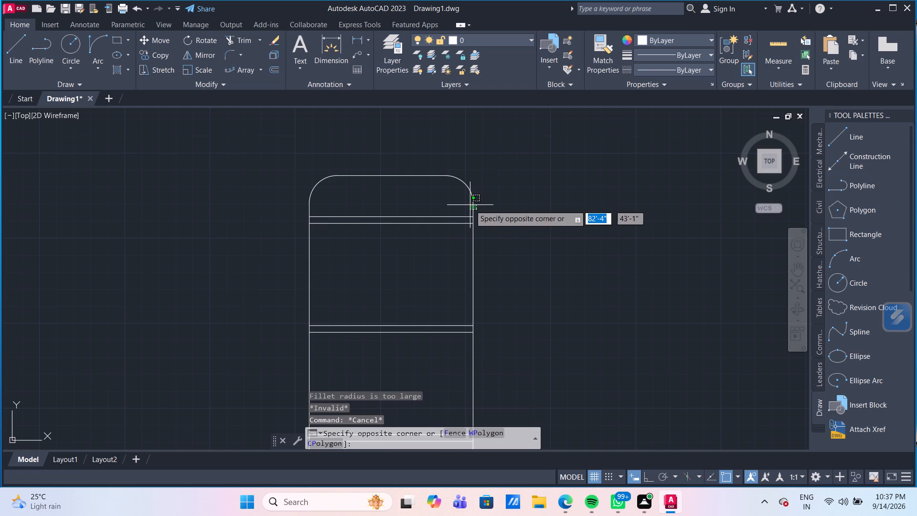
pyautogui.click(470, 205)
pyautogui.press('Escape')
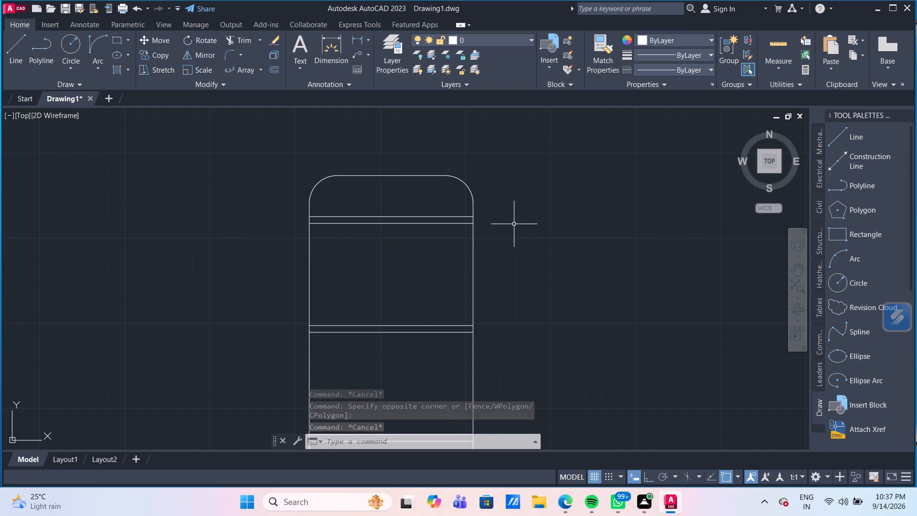
# Draw a separate rounded rectangle about 2' wide and 1'-6" high to the left of the 2' by 6' piece.
pyautogui.scroll(-2, 385, 157)
pyautogui.scroll(-1, 400, 261)
pyautogui.moveTo(397, 258); pyautogui.dragTo(385, 222, button='middle')
pyautogui.scroll(2, 385, 222)
pyautogui.moveTo(385, 217); pyautogui.dragTo(374, 253, button='middle')
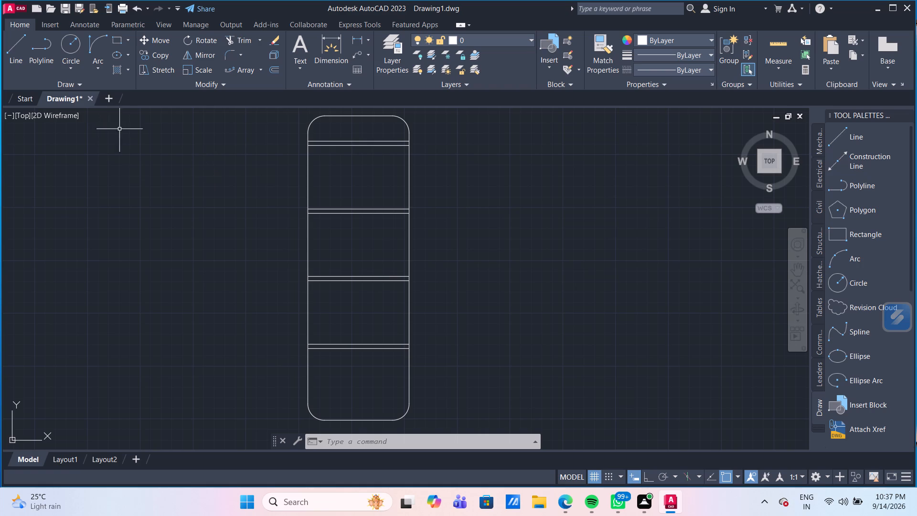
pyautogui.click(117, 42)
pyautogui.moveTo(135, 166); pyautogui.dragTo(143, 175)
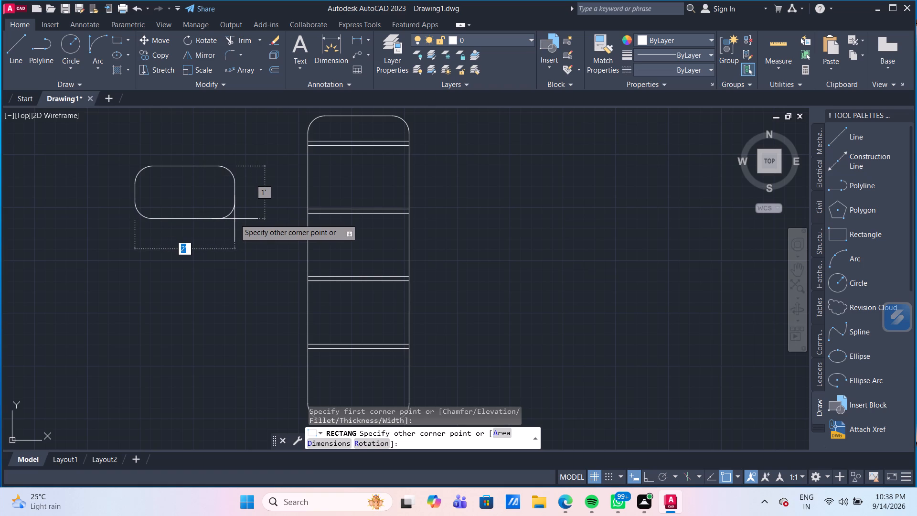
pyautogui.click(235, 244)
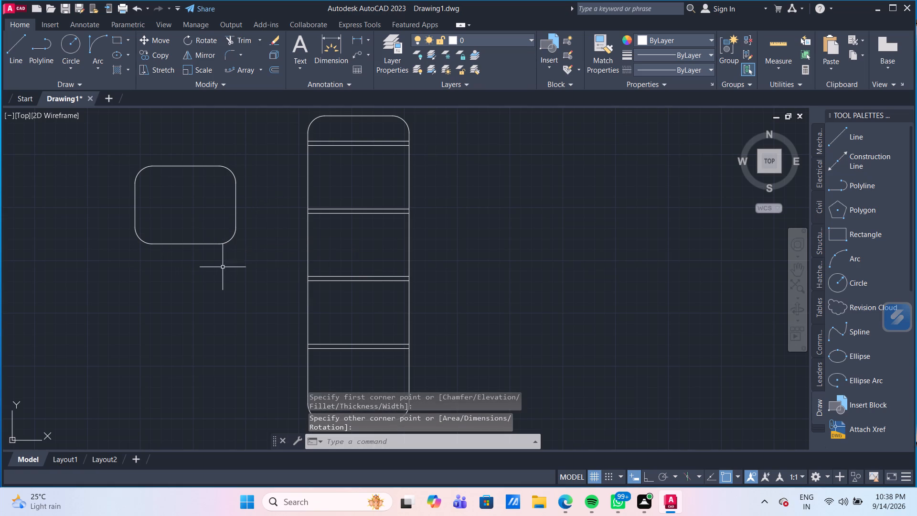
# Copy the small rounded rectangle three times straight down, stacking each copy against the bottom edge of the one above.
pyautogui.scroll(-1, 223, 268)
pyautogui.moveTo(225, 268); pyautogui.dragTo(233, 244, button='middle')
pyautogui.moveTo(245, 229); pyautogui.dragTo(244, 224)
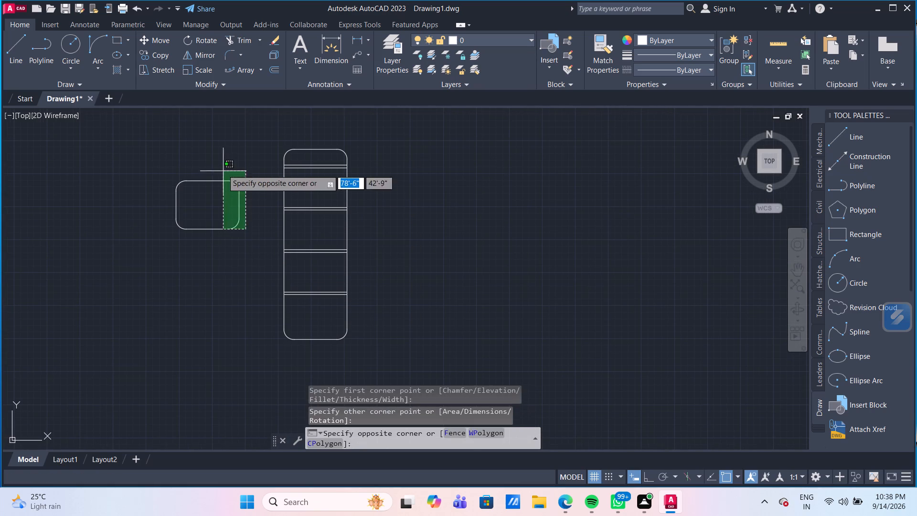
pyautogui.click(221, 160)
pyautogui.write('CO')
pyautogui.press('Return')
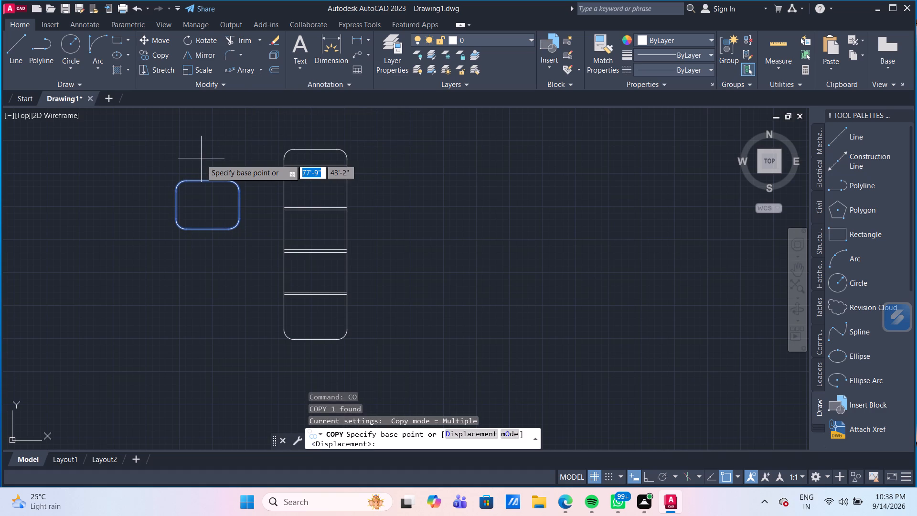
pyautogui.click(230, 182)
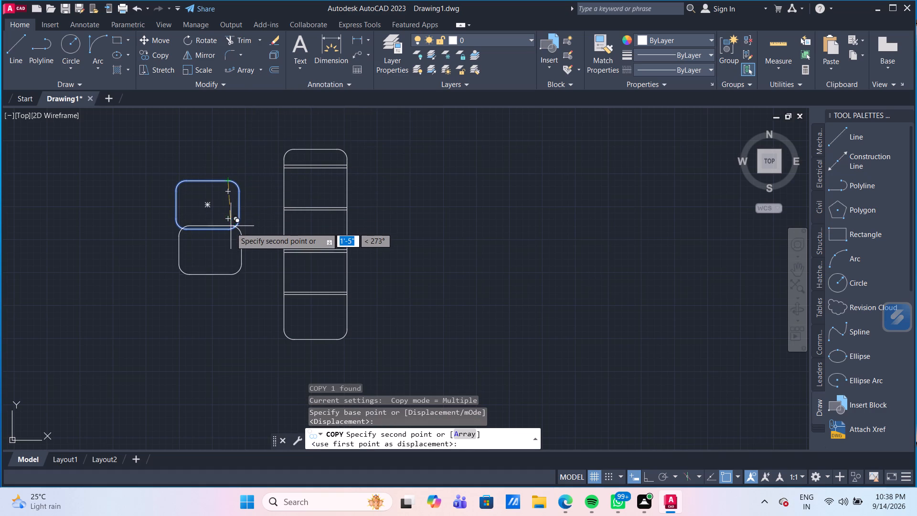
pyautogui.click(231, 230)
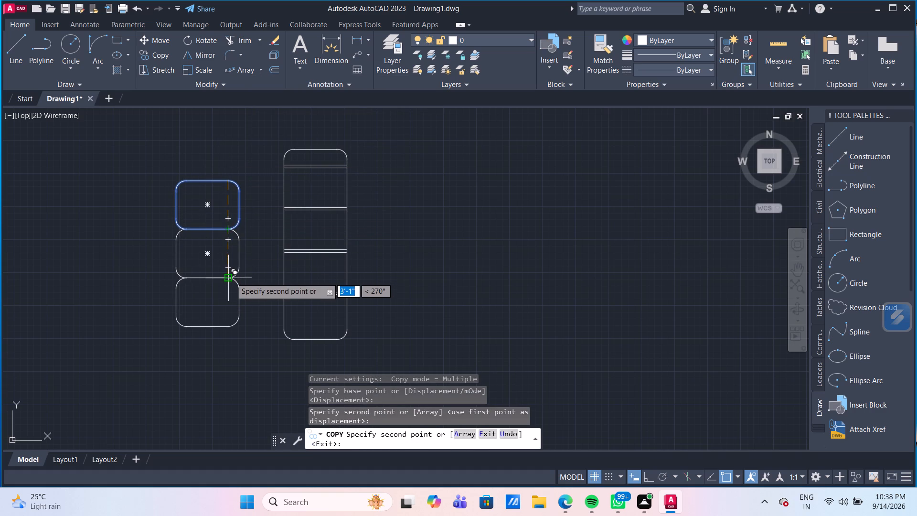
pyautogui.click(231, 278)
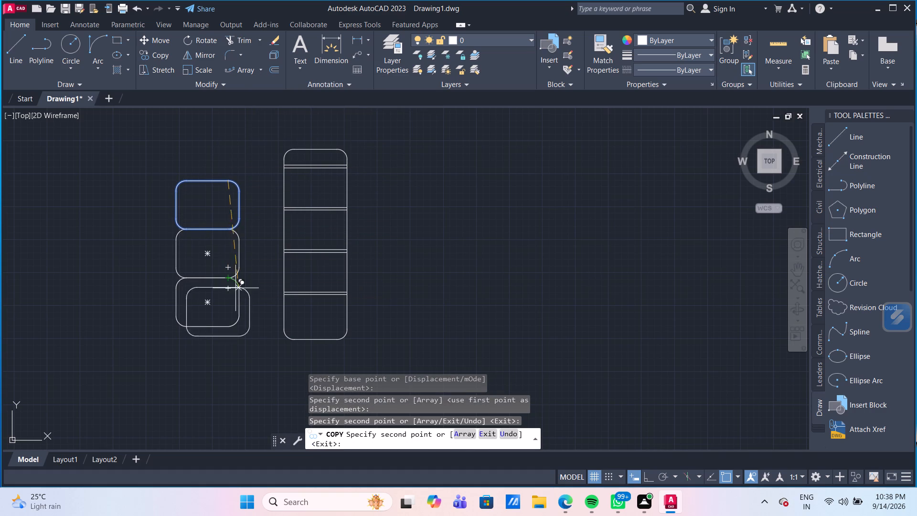
pyautogui.click(229, 323)
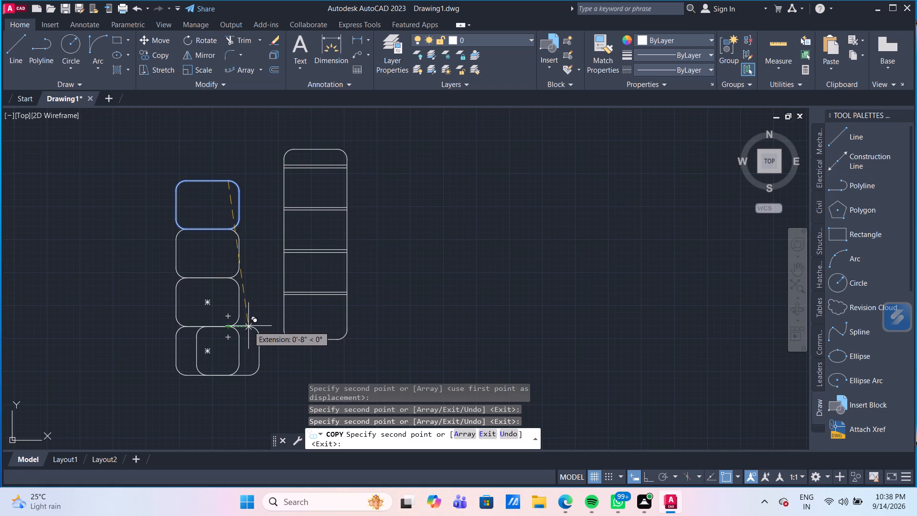
# Finish copying and delete the whole original 2' by 6' rounded piece with its inner double lines.
pyautogui.press('Escape')
pyautogui.moveTo(277, 348); pyautogui.dragTo(240, 333, button='middle')
pyautogui.moveTo(325, 351); pyautogui.dragTo(310, 334)
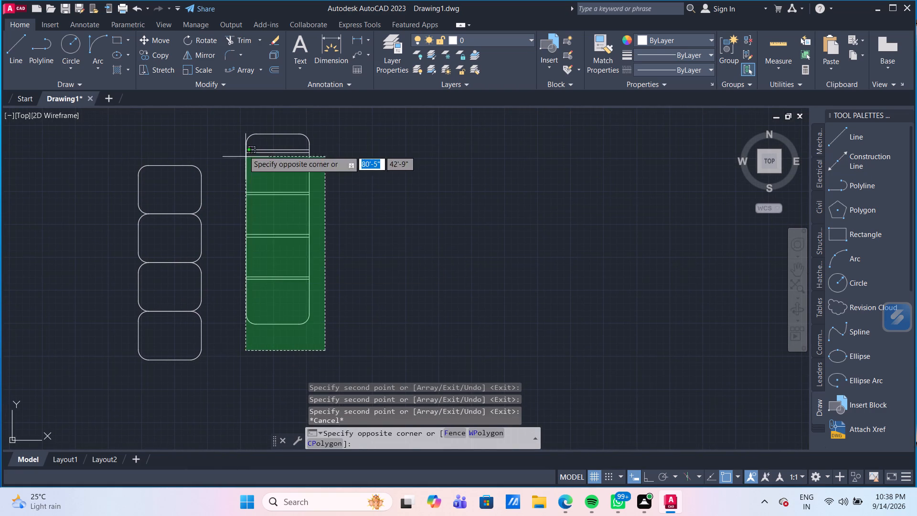
pyautogui.click(239, 125)
pyautogui.press('Delete')
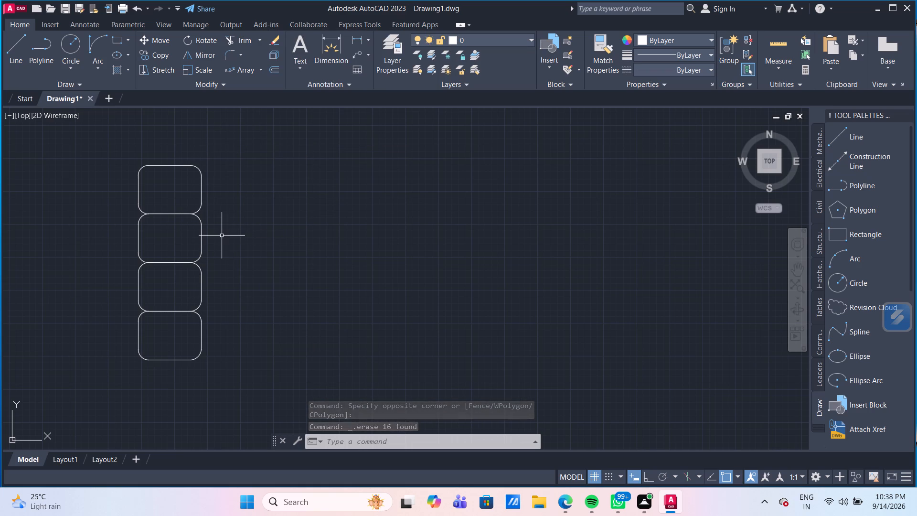
# Explode the bottom rounded rectangle of the four-section stack into separate lines and arcs.
pyautogui.scroll(-1, 242, 274)
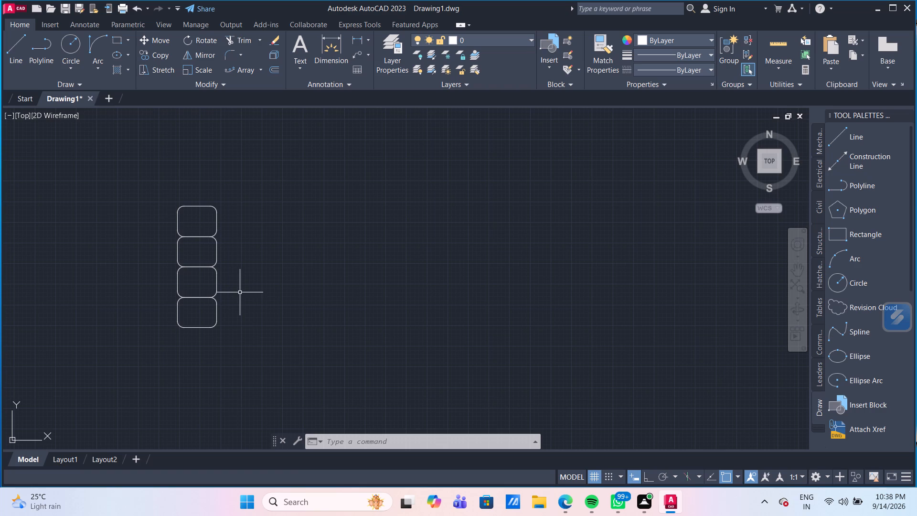
pyautogui.scroll(2, 212, 325)
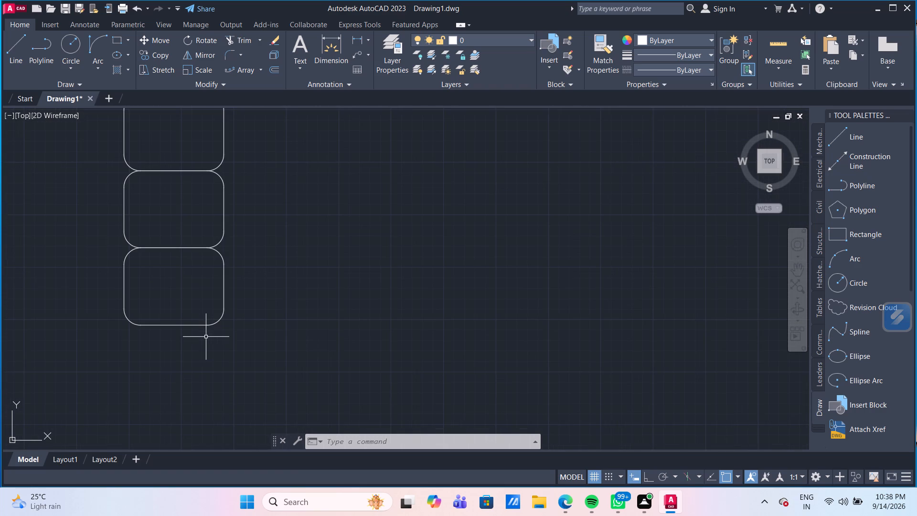
pyautogui.scroll(-2, 206, 337)
pyautogui.scroll(1, 205, 333)
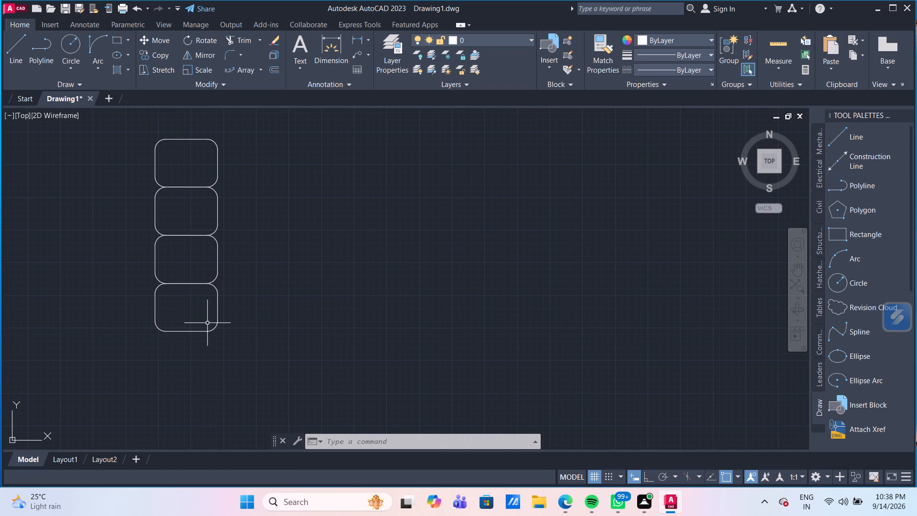
pyautogui.scroll(1, 207, 323)
pyautogui.moveTo(225, 343); pyautogui.dragTo(203, 331)
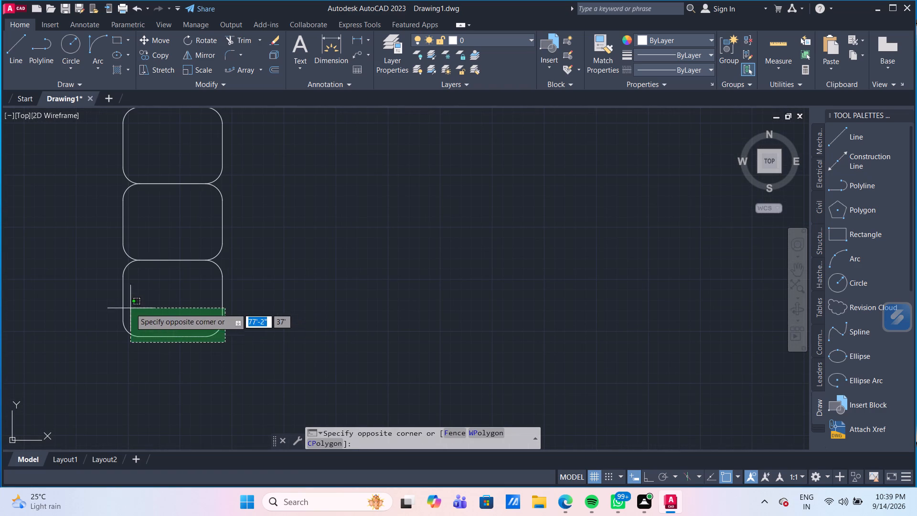
pyautogui.click(119, 307)
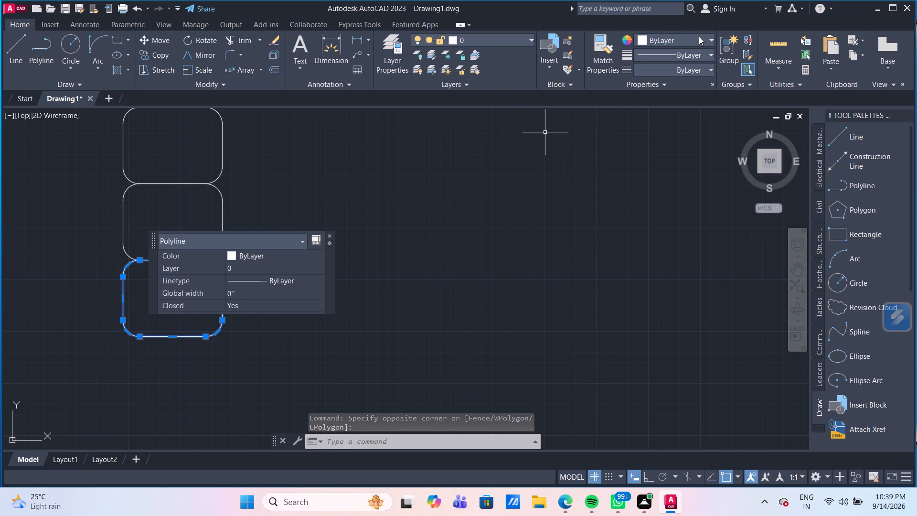
pyautogui.click(275, 57)
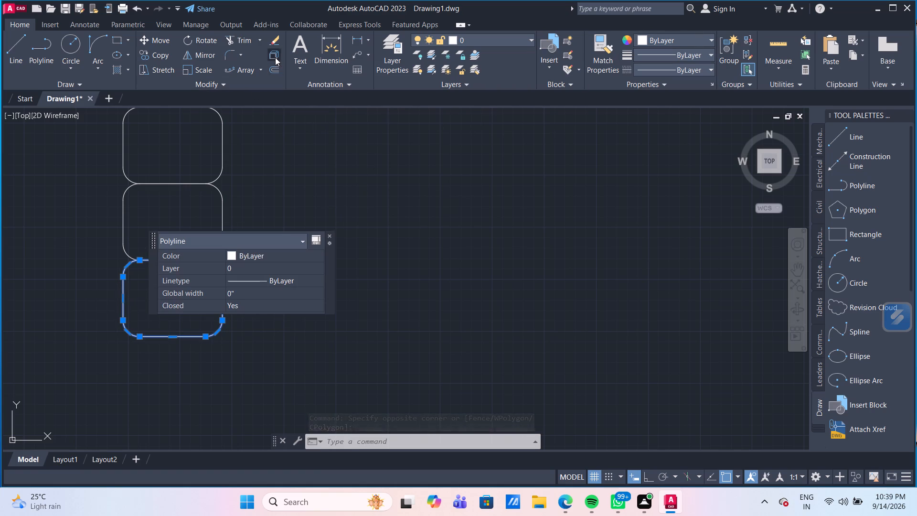
# Stretch the lower end of the bottom rounded section 3" straight down with Ortho on.
pyautogui.moveTo(235, 349); pyautogui.dragTo(223, 343)
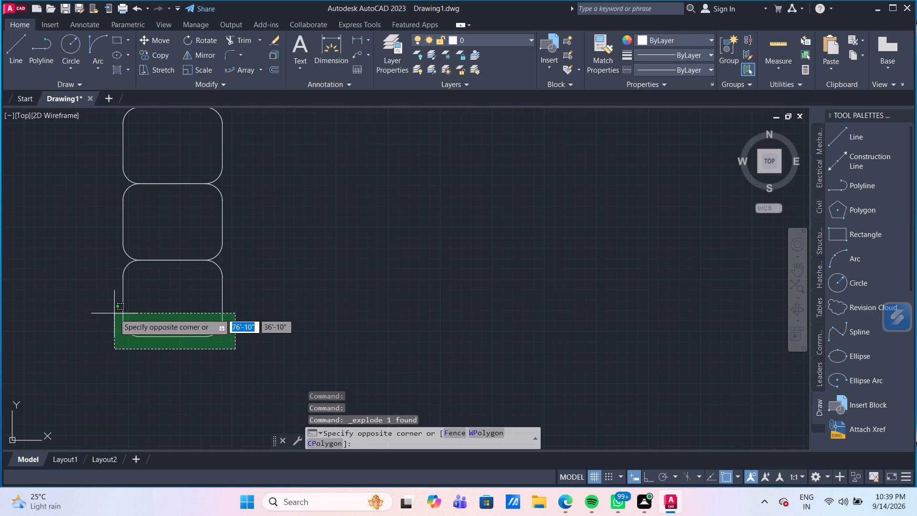
pyautogui.click(114, 313)
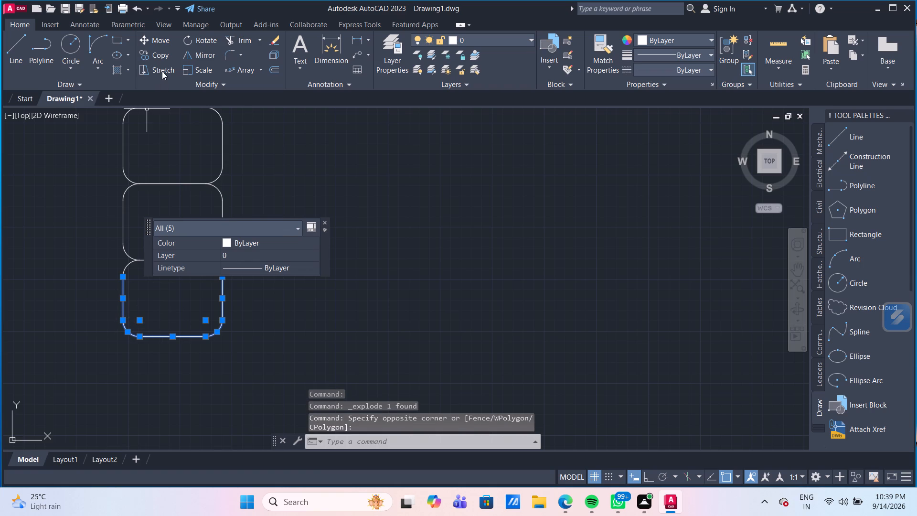
pyautogui.click(162, 71)
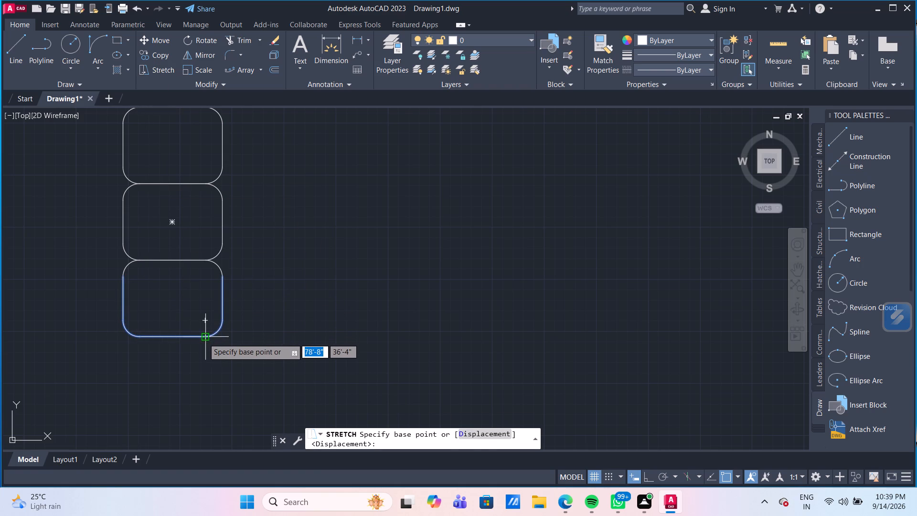
pyautogui.click(203, 338)
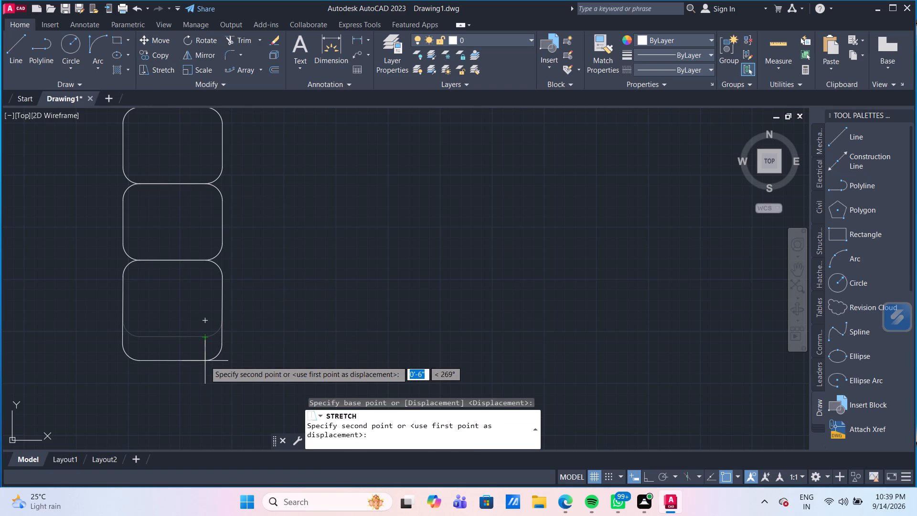
pyautogui.click(646, 480)
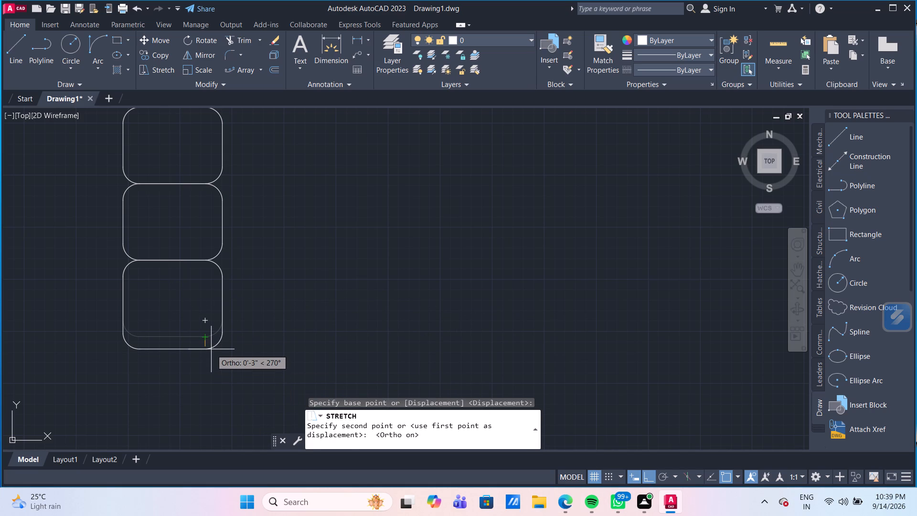
pyautogui.write('3"')
pyautogui.press('Return')
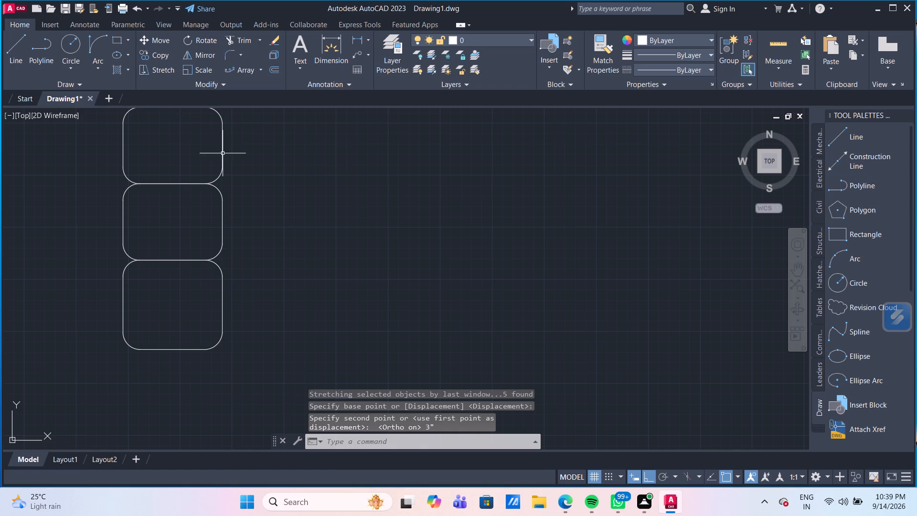
# Draw a rectangle about 2' wide and 5" high just above the top rounded section, aligned with its sides.
pyautogui.scroll(-2, 224, 152)
pyautogui.moveTo(248, 161); pyautogui.dragTo(234, 225, button='middle')
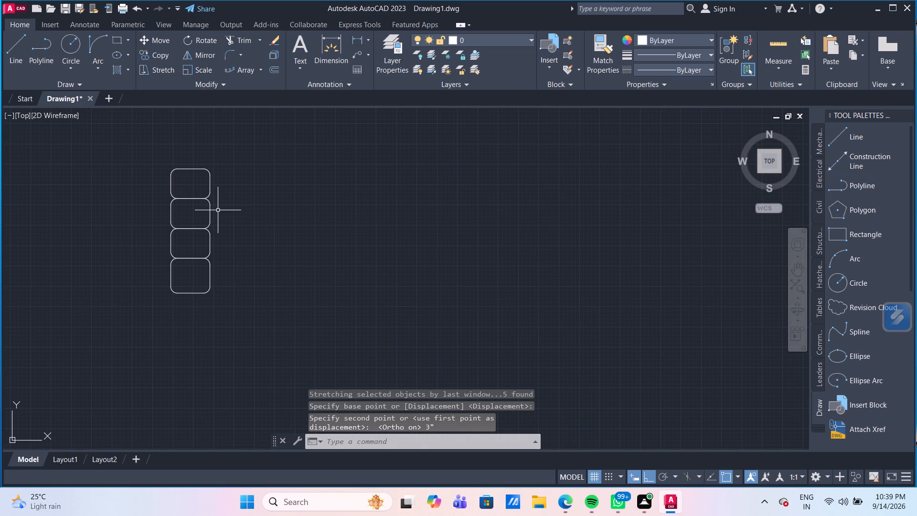
pyautogui.scroll(1, 198, 173)
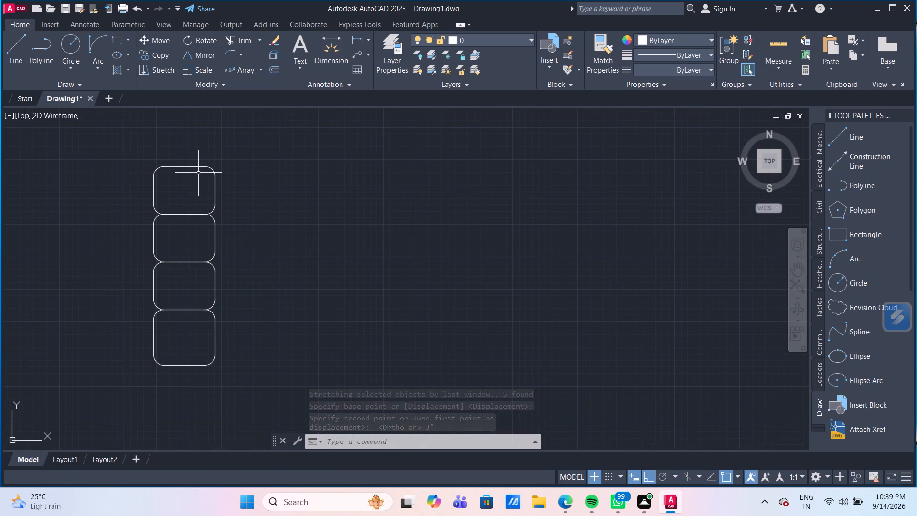
pyautogui.moveTo(197, 174); pyautogui.dragTo(192, 226, button='middle')
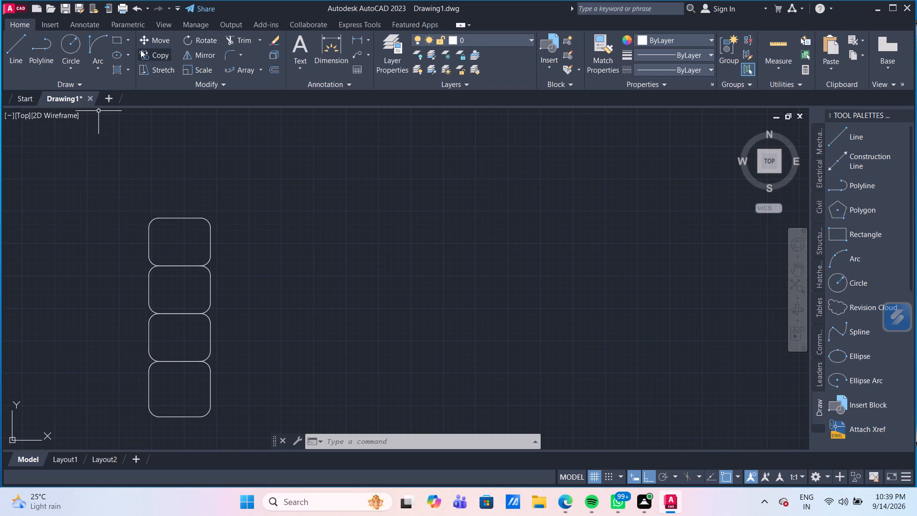
pyautogui.click(119, 41)
pyautogui.scroll(1, 213, 211)
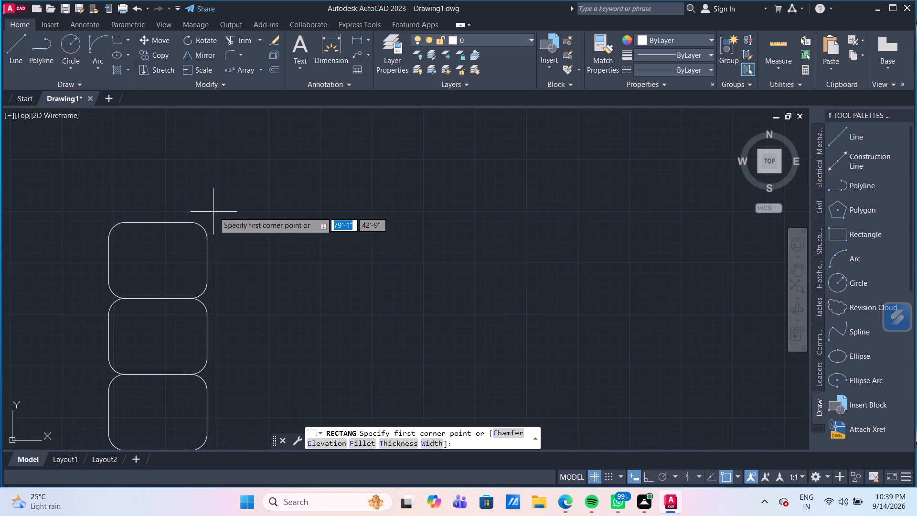
pyautogui.scroll(1, 213, 212)
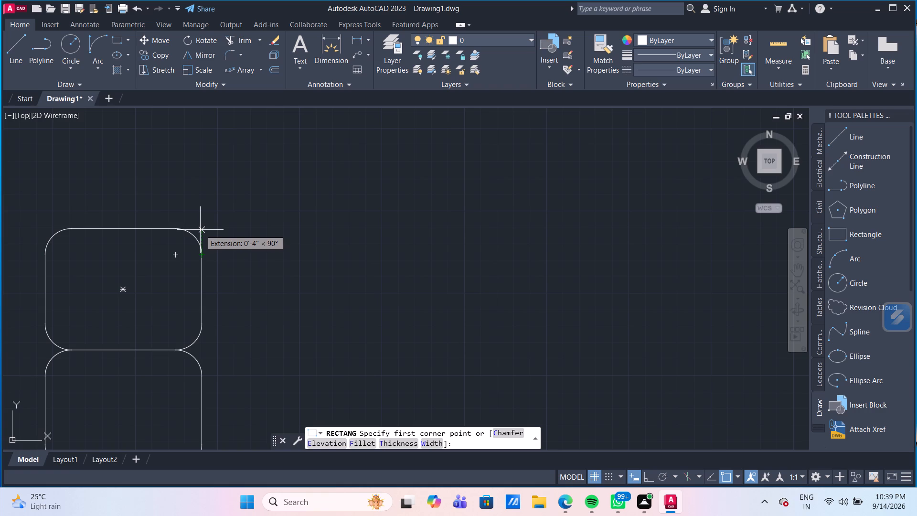
pyautogui.click(200, 225)
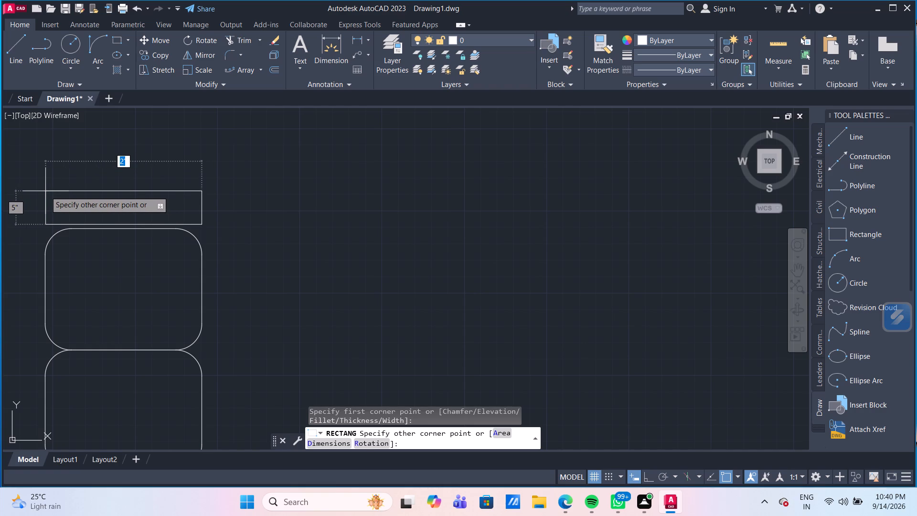
pyautogui.click(45, 191)
pyautogui.press('Escape')
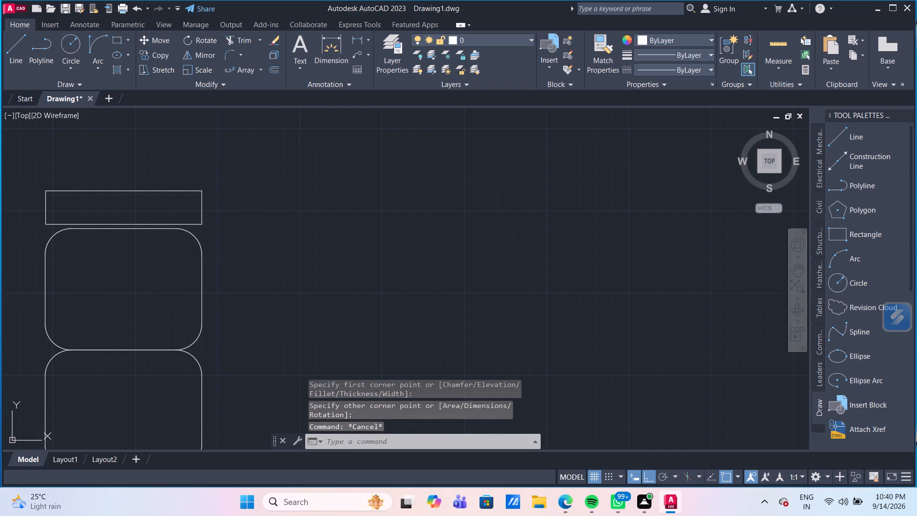
# Fillet both right corners and the upper-left corner of the narrow top rectangle with a 2" radius.
pyautogui.click(233, 51)
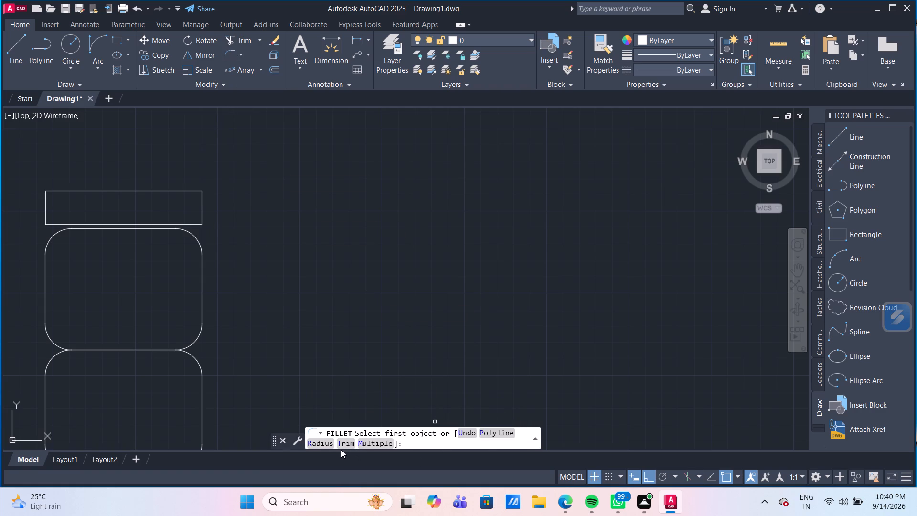
pyautogui.click(316, 443)
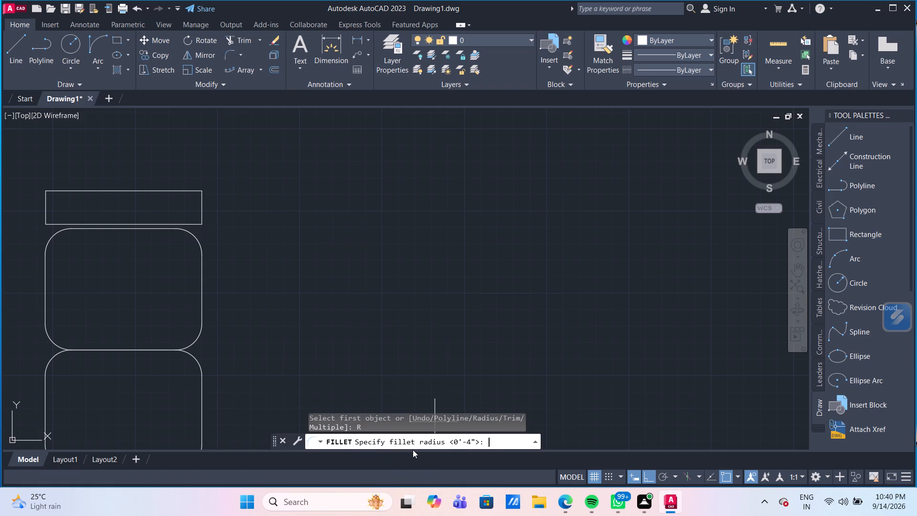
pyautogui.press('2')
pyautogui.hotkey('shift', '"')
pyautogui.press('Return')
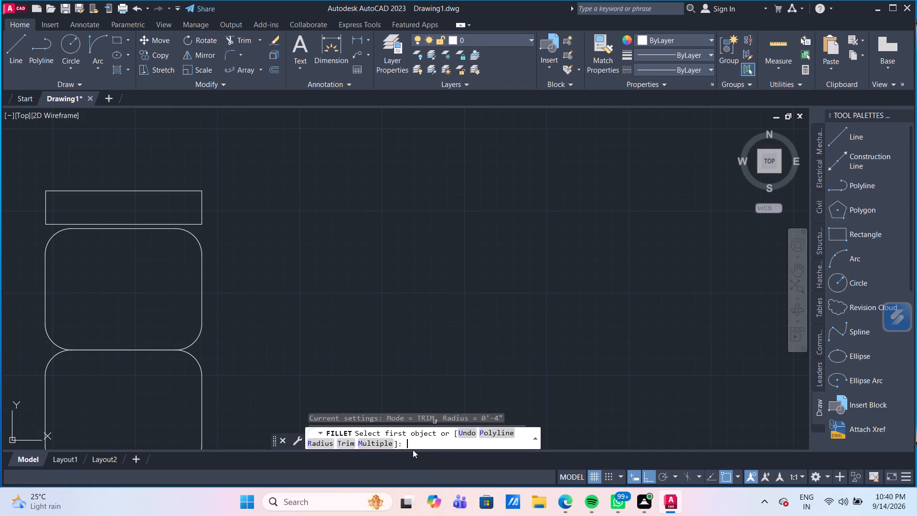
pyautogui.click(193, 191)
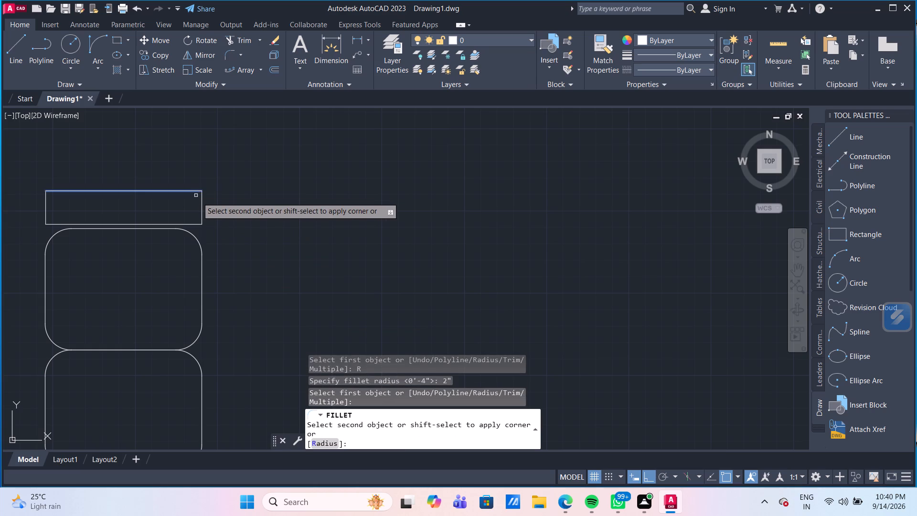
pyautogui.click(202, 204)
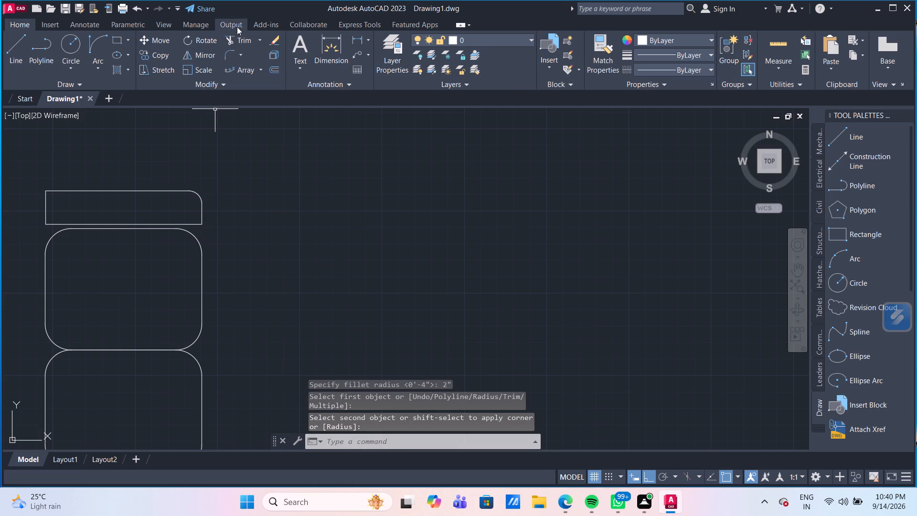
pyautogui.click(237, 55)
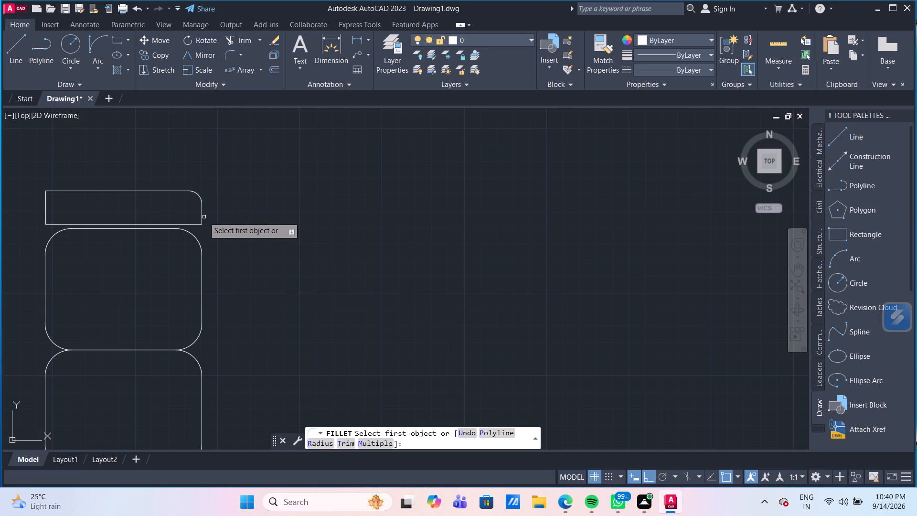
pyautogui.click(202, 217)
pyautogui.click(197, 226)
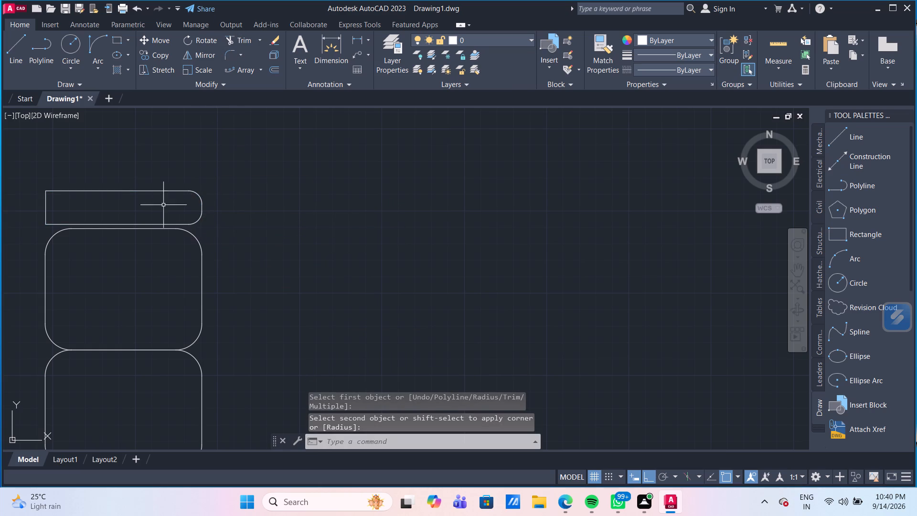
pyautogui.click(235, 54)
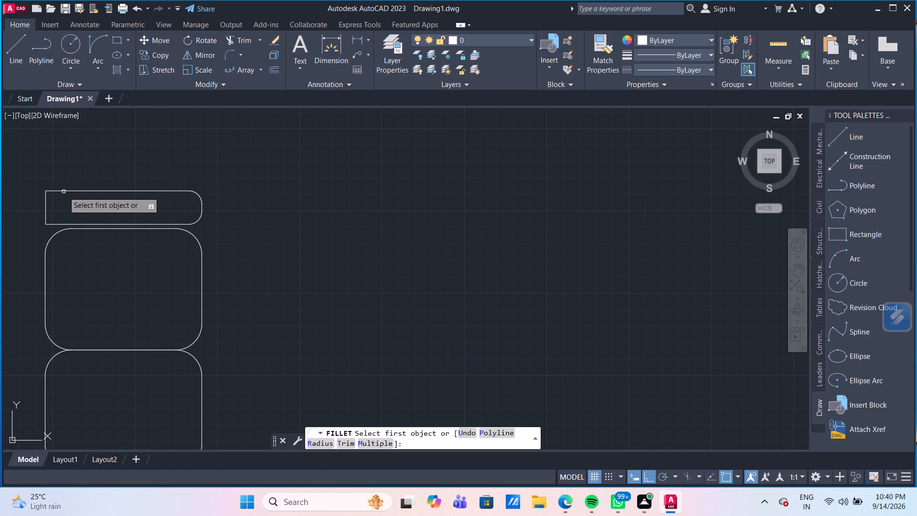
pyautogui.click(64, 192)
pyautogui.click(46, 199)
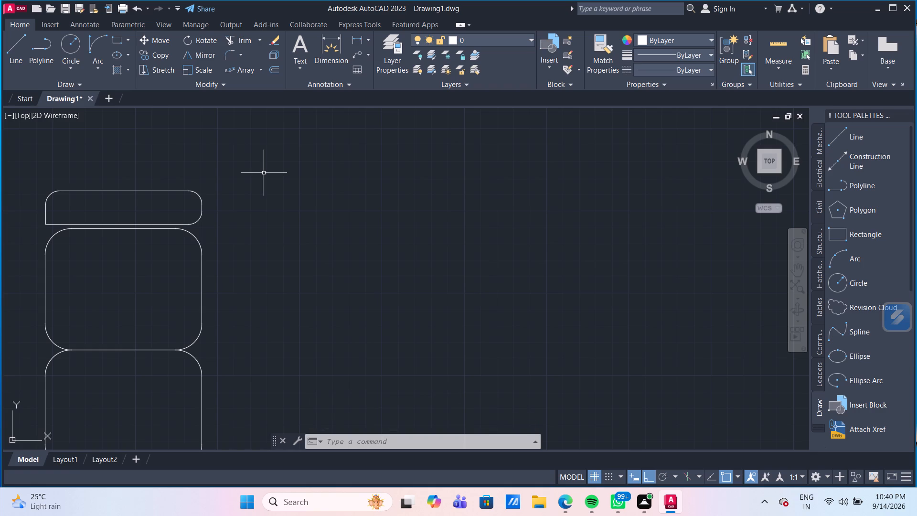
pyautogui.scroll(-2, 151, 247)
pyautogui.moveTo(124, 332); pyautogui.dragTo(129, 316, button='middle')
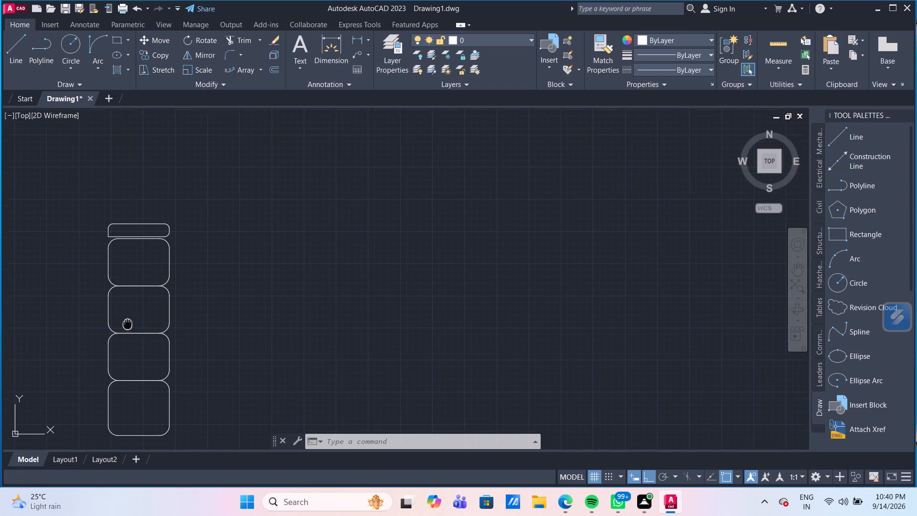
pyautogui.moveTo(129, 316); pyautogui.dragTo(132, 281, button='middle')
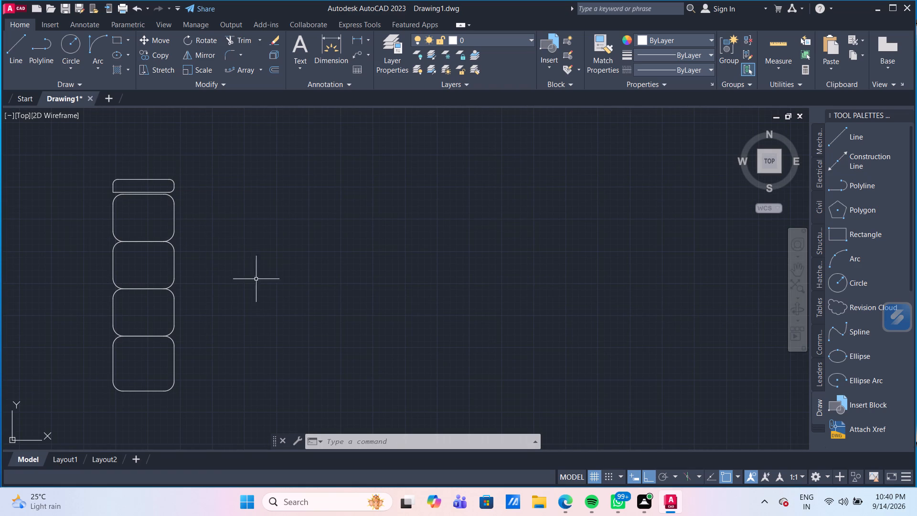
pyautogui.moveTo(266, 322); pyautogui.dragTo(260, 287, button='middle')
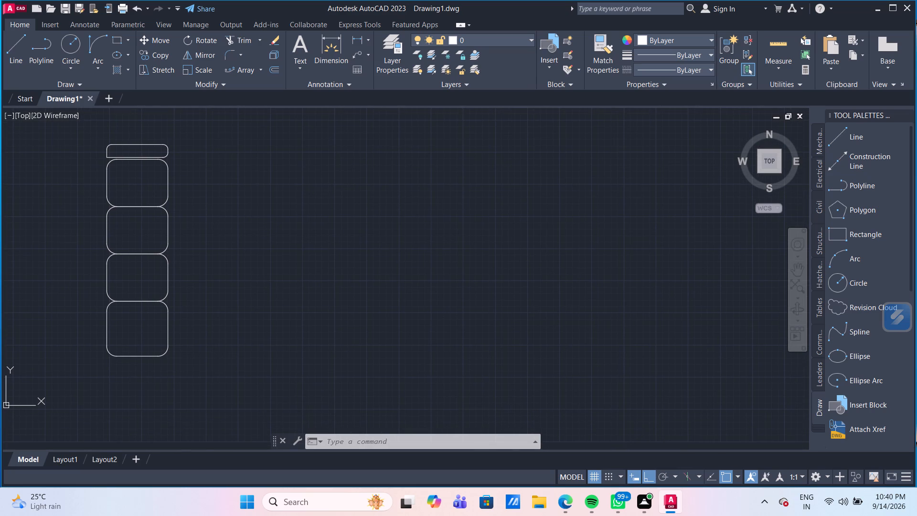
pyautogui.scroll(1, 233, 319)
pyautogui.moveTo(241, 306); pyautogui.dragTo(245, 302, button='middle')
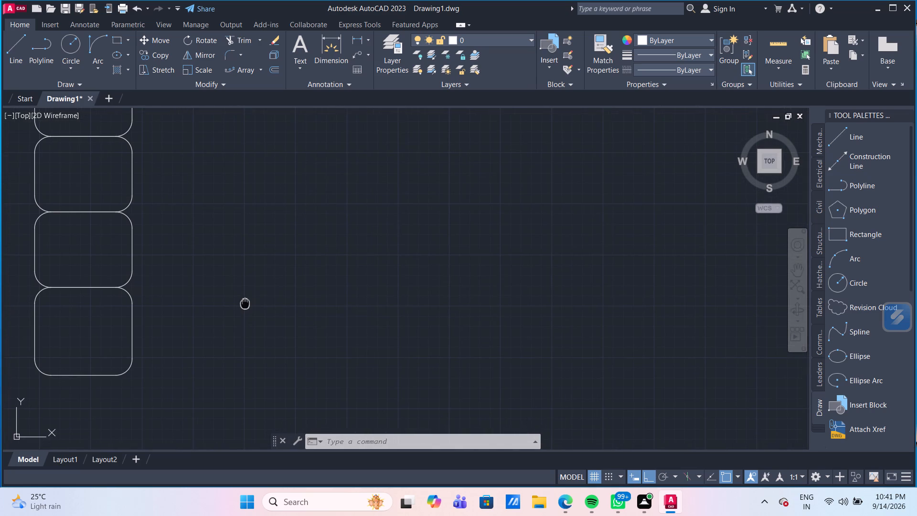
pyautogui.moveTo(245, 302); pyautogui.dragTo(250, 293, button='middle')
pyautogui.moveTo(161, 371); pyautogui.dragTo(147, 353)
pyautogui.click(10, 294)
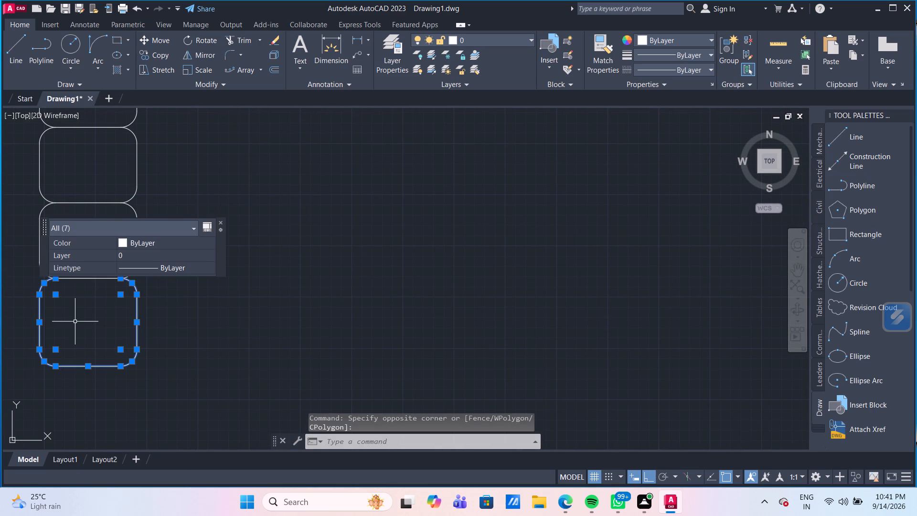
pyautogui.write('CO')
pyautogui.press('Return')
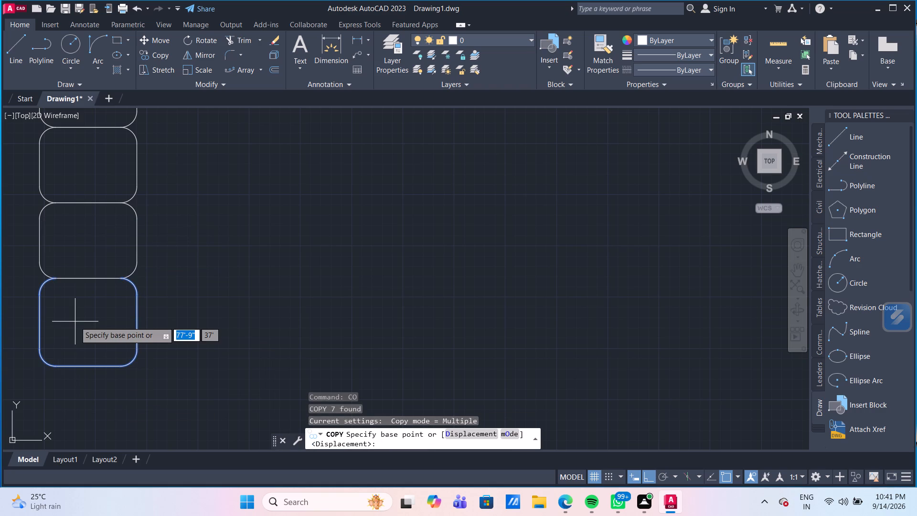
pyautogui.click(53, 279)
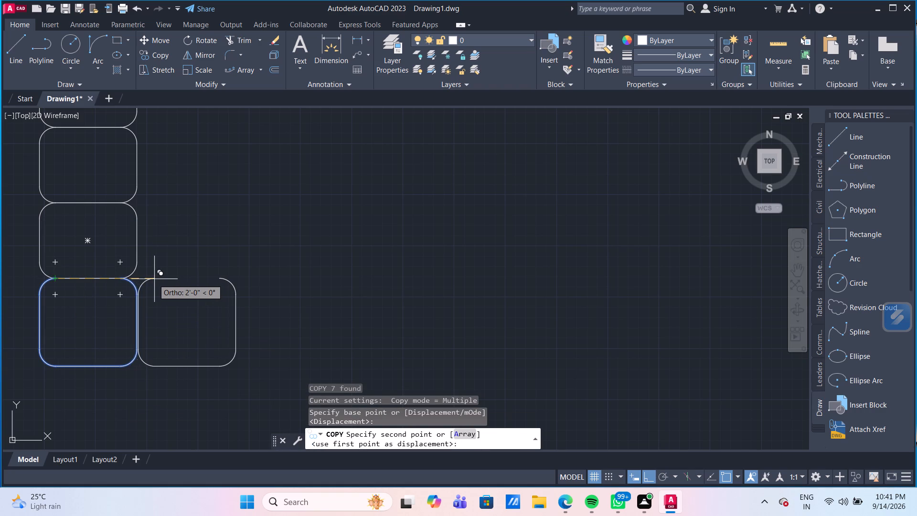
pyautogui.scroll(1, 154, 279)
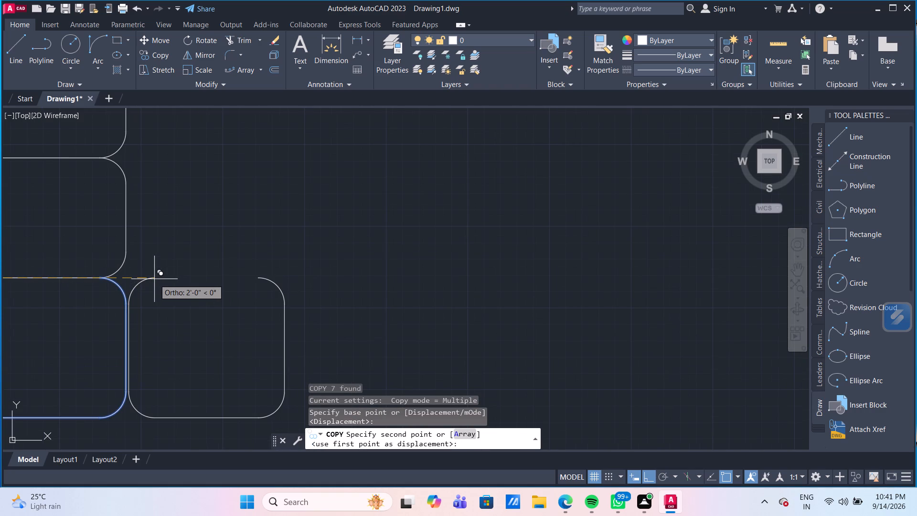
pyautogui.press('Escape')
# Copy the complete bottom rounded section, including its top edge, 2' to the right so the two sections sit side by side.
pyautogui.moveTo(151, 315); pyautogui.dragTo(181, 285, button='middle')
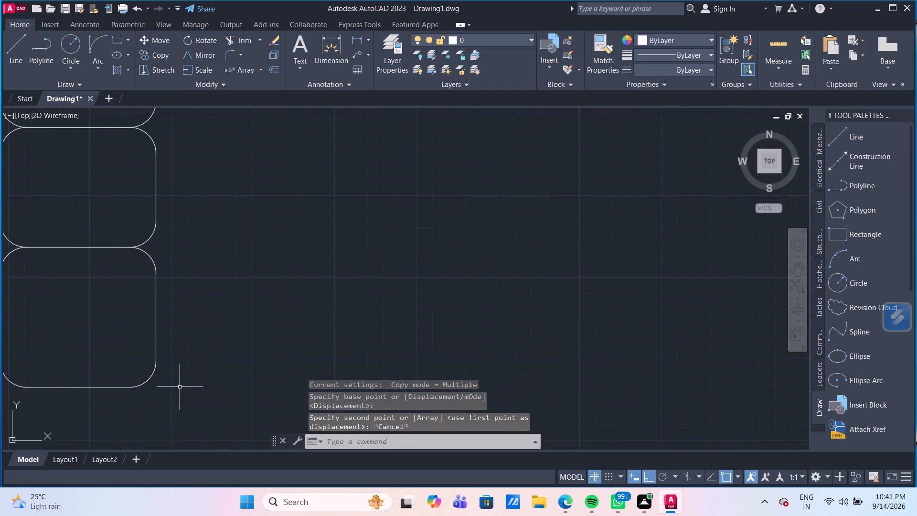
pyautogui.scroll(-2, 181, 387)
pyautogui.moveTo(183, 390); pyautogui.dragTo(178, 387)
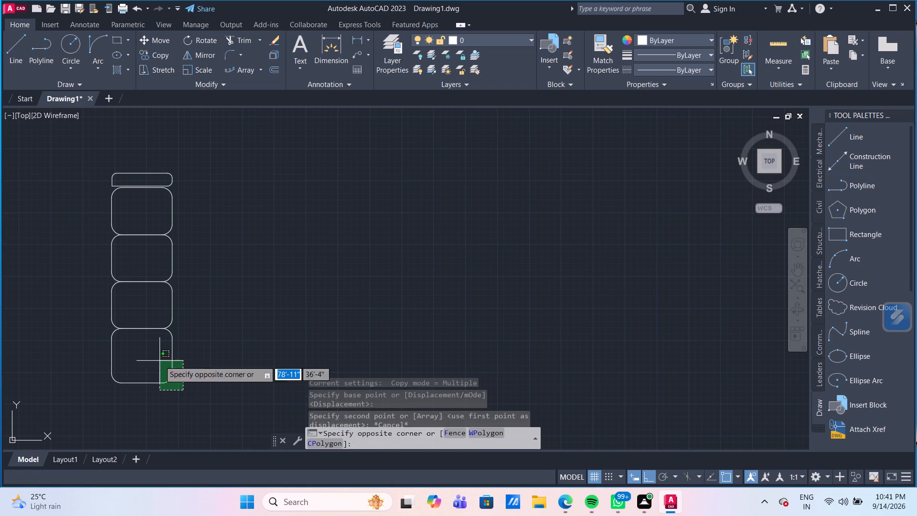
pyautogui.click(105, 331)
pyautogui.scroll(1, 130, 331)
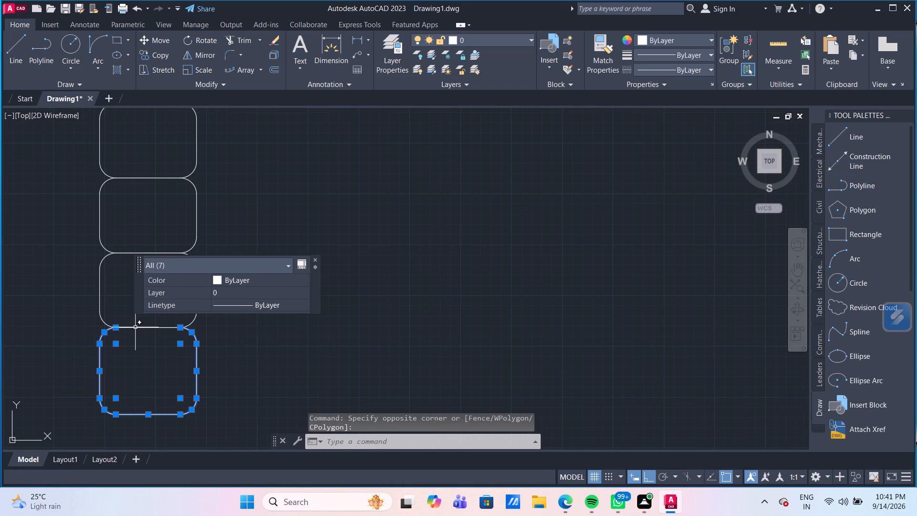
pyautogui.click(135, 327)
pyautogui.write('CO')
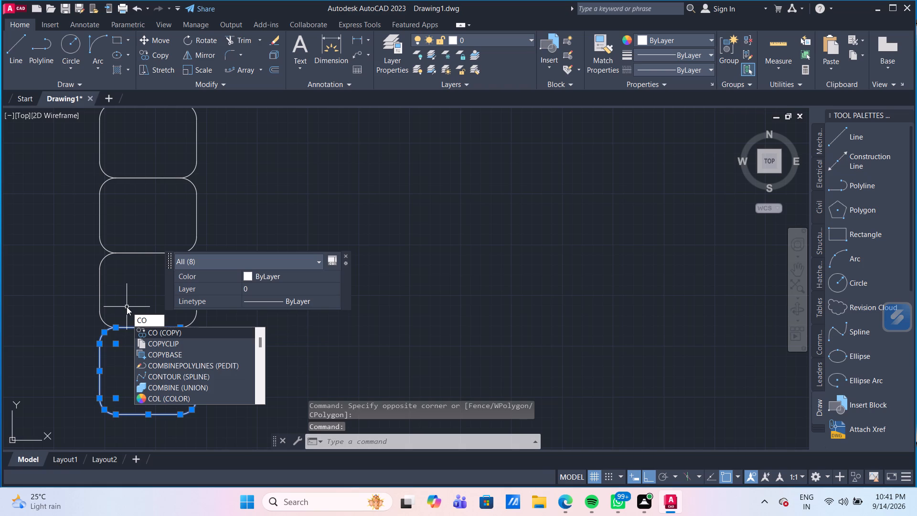
pyautogui.press('Return')
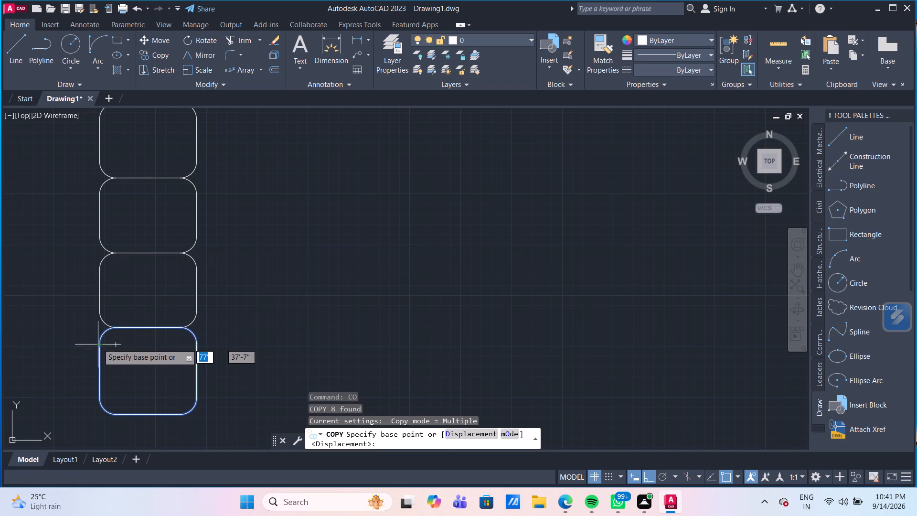
pyautogui.click(98, 342)
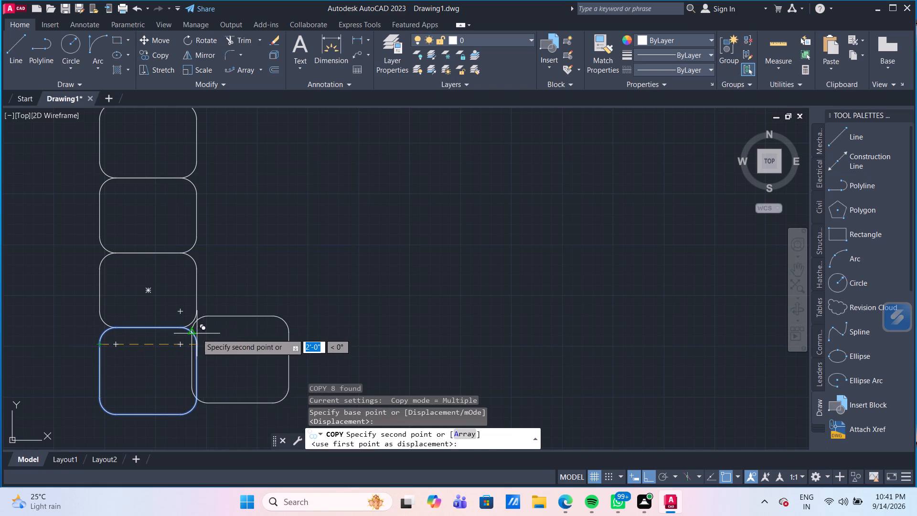
pyautogui.click(197, 343)
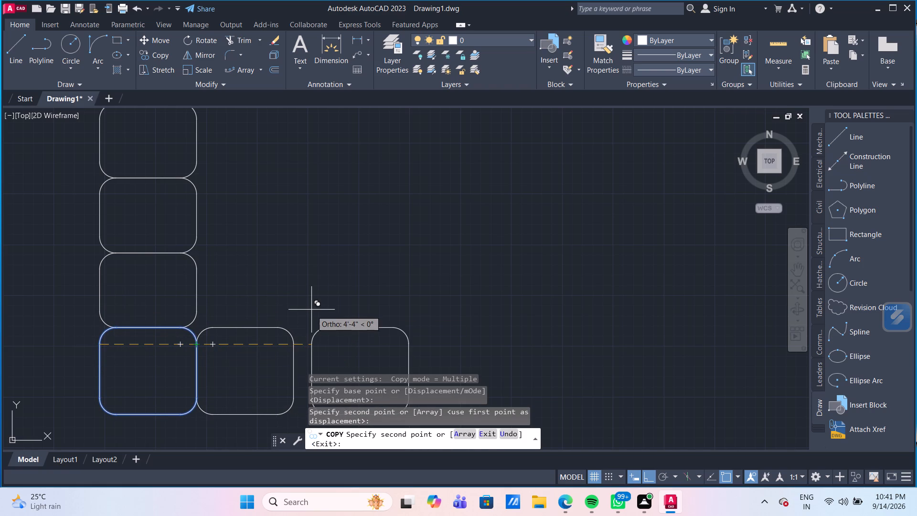
pyautogui.press('Escape')
pyautogui.press('Escape')
# Copy the narrow rounded end piece horizontally from the top of the stack to the empty space on its right.
pyautogui.scroll(-2, 311, 310)
pyautogui.moveTo(303, 299); pyautogui.dragTo(298, 290, button='middle')
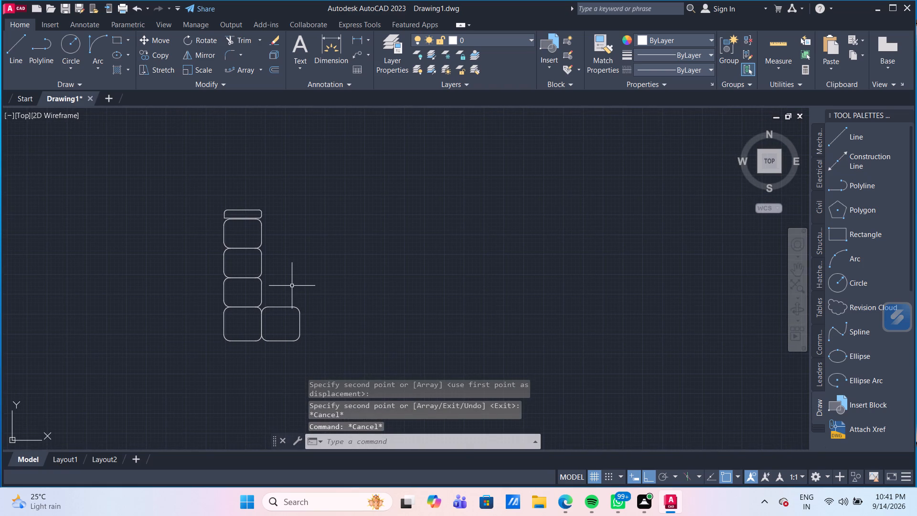
pyautogui.click(245, 211)
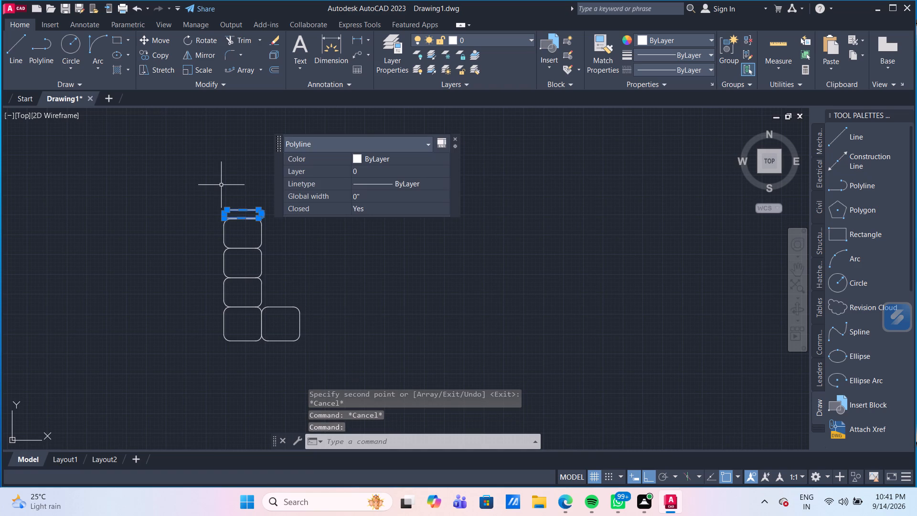
pyautogui.write('CO')
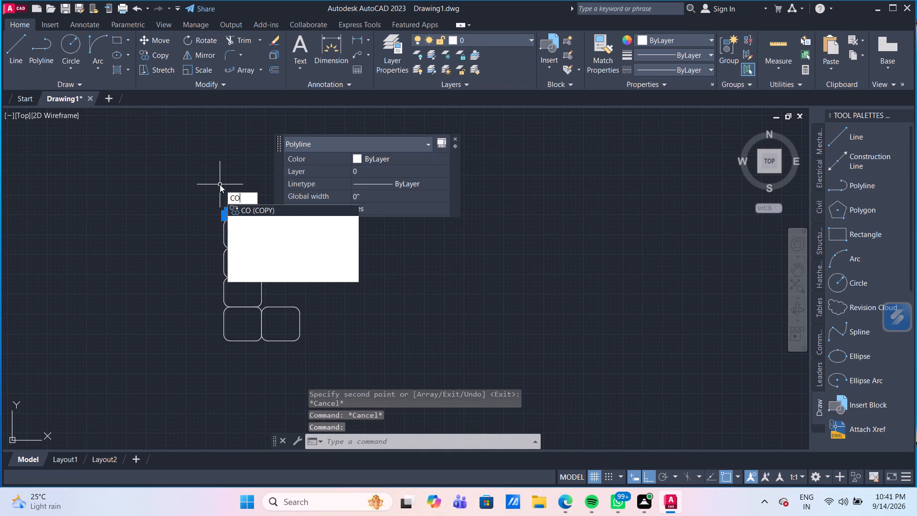
pyautogui.press('Return')
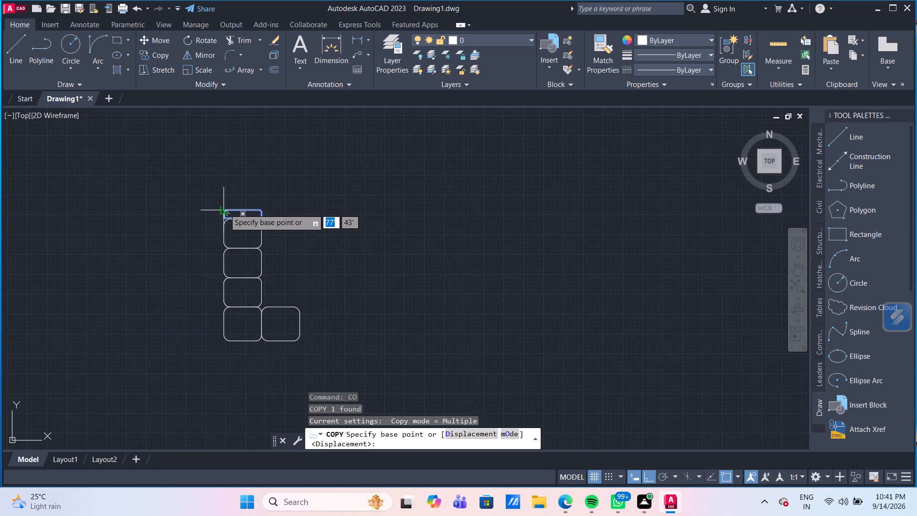
pyautogui.click(224, 209)
pyautogui.click(296, 212)
pyautogui.press('Escape')
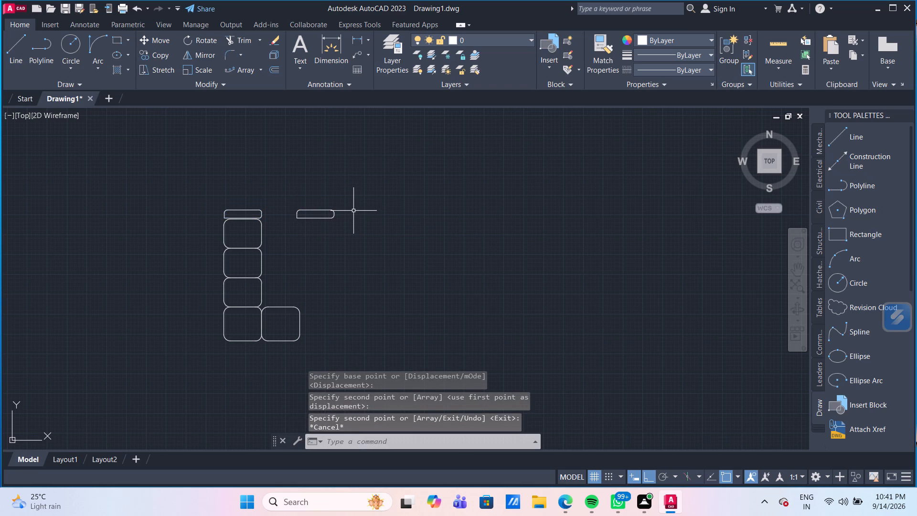
# Rotate the copied narrow piece 270° about its right end so it stands upright.
pyautogui.click(342, 239)
pyautogui.click(291, 185)
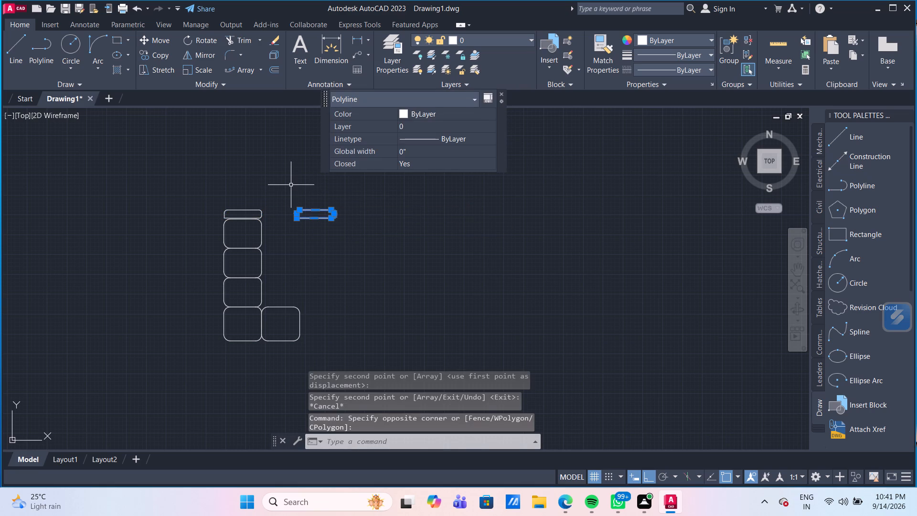
pyautogui.click(212, 38)
pyautogui.moveTo(331, 207); pyautogui.dragTo(331, 215)
pyautogui.click(333, 266)
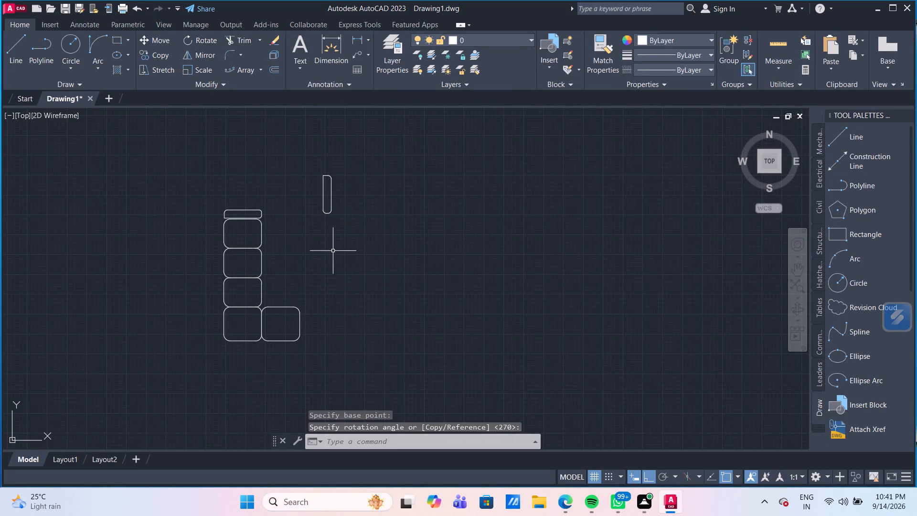
# Rotate the upright narrow piece 180° about its upper-left corner.
pyautogui.click(336, 192)
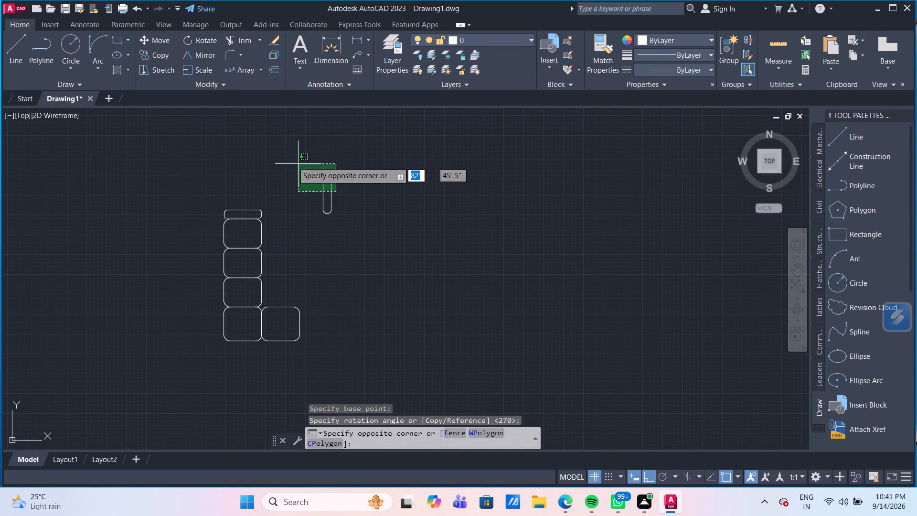
pyautogui.click(288, 161)
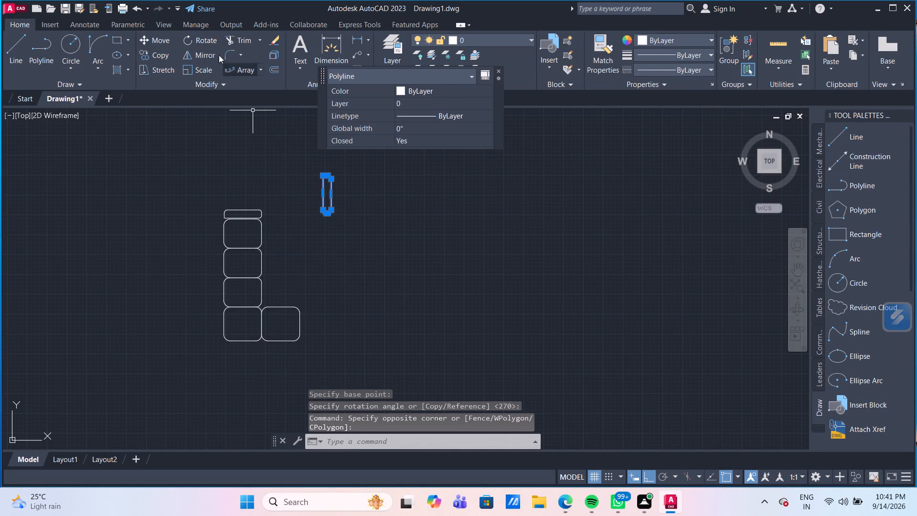
pyautogui.click(196, 41)
pyautogui.moveTo(323, 174); pyautogui.dragTo(332, 180)
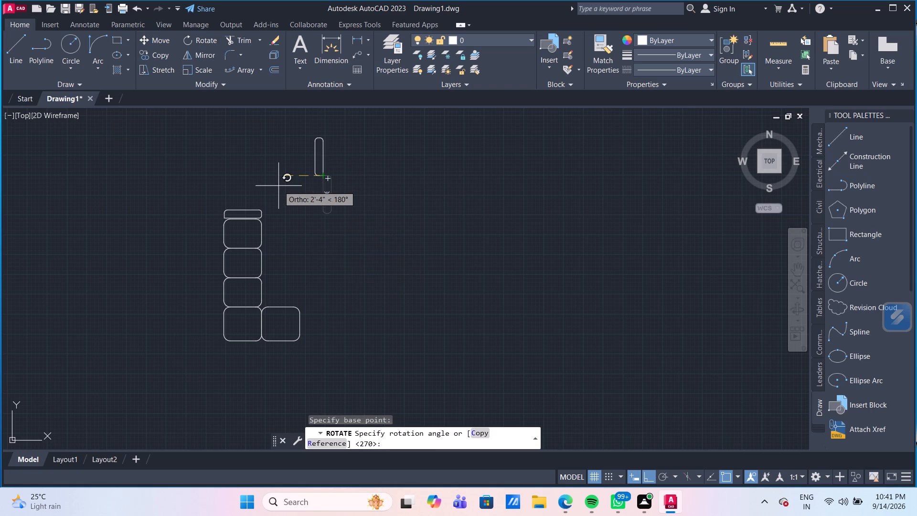
pyautogui.click(278, 186)
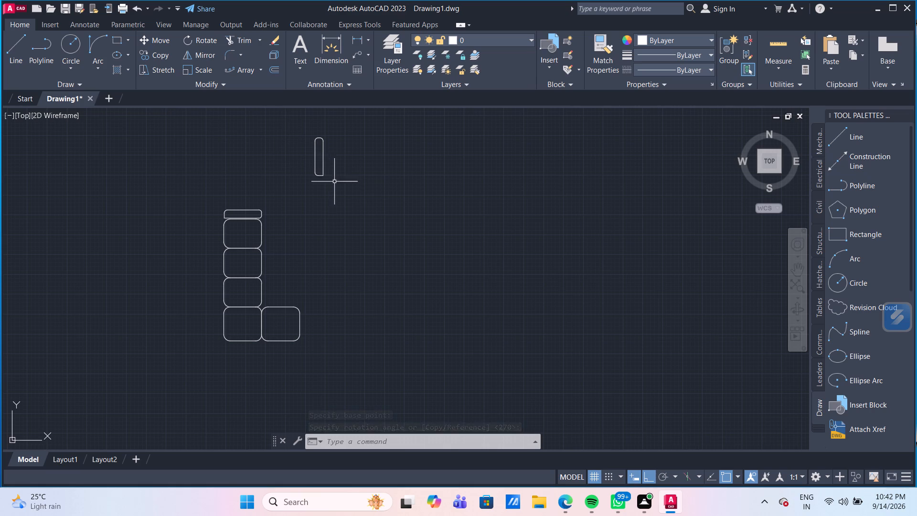
# Mirror the upright narrow piece across a vertical line along its right edge, erasing the source object.
pyautogui.moveTo(331, 187); pyautogui.dragTo(302, 146)
pyautogui.click(285, 108)
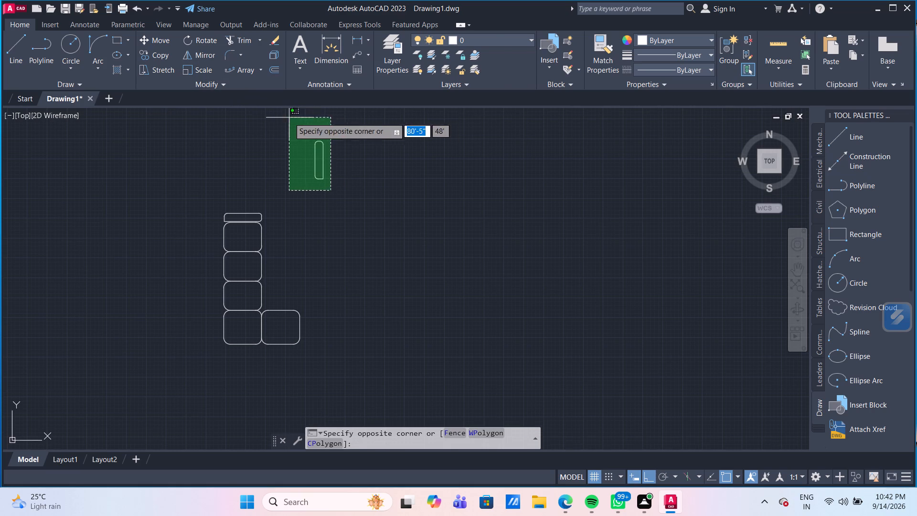
pyautogui.click(289, 118)
pyautogui.click(193, 54)
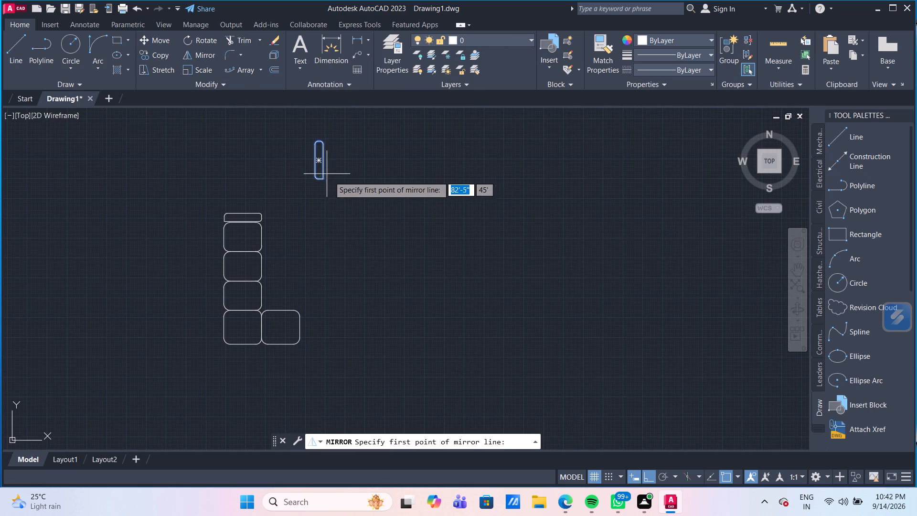
pyautogui.moveTo(322, 181); pyautogui.dragTo(336, 183)
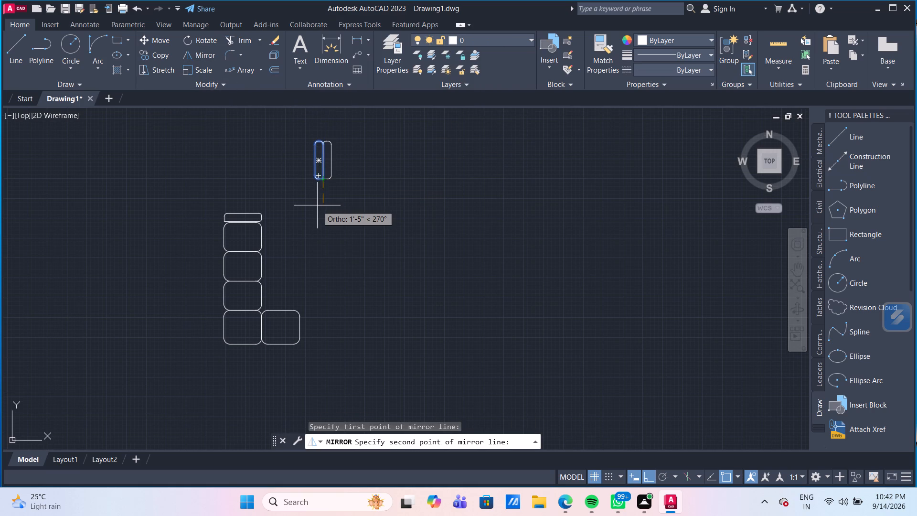
pyautogui.click(317, 205)
pyautogui.moveTo(344, 232); pyautogui.dragTo(317, 205)
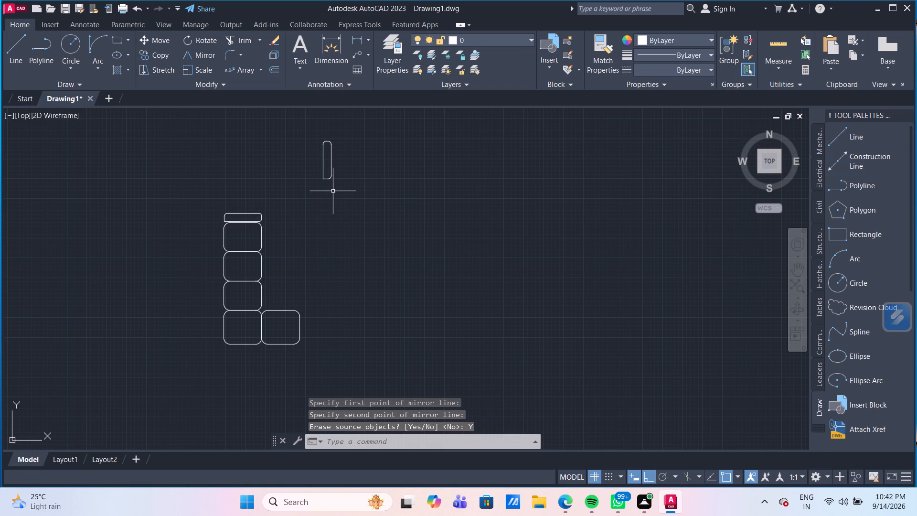
# Move the upright narrow piece by the upper end of its left edge to the upper end of the added bottom section's right side.
pyautogui.moveTo(335, 191); pyautogui.dragTo(331, 175)
pyautogui.click(320, 138)
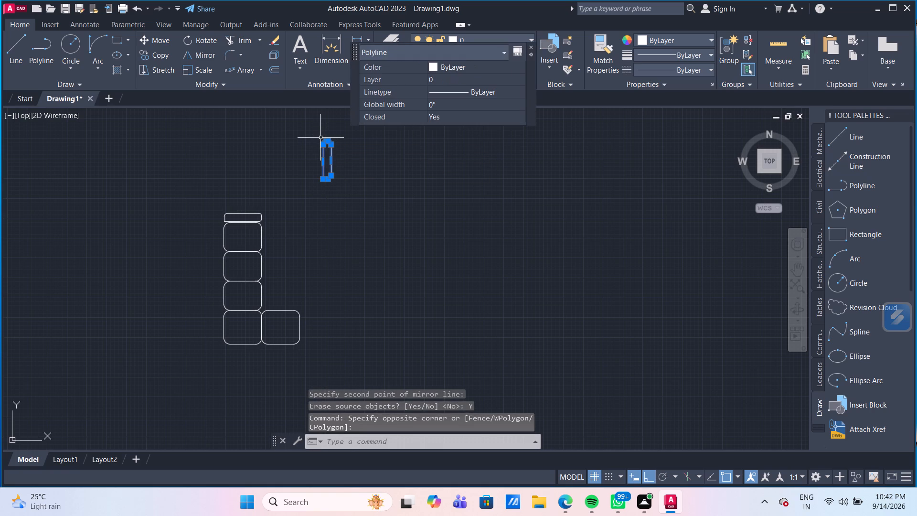
pyautogui.press('m')
pyautogui.press('Return')
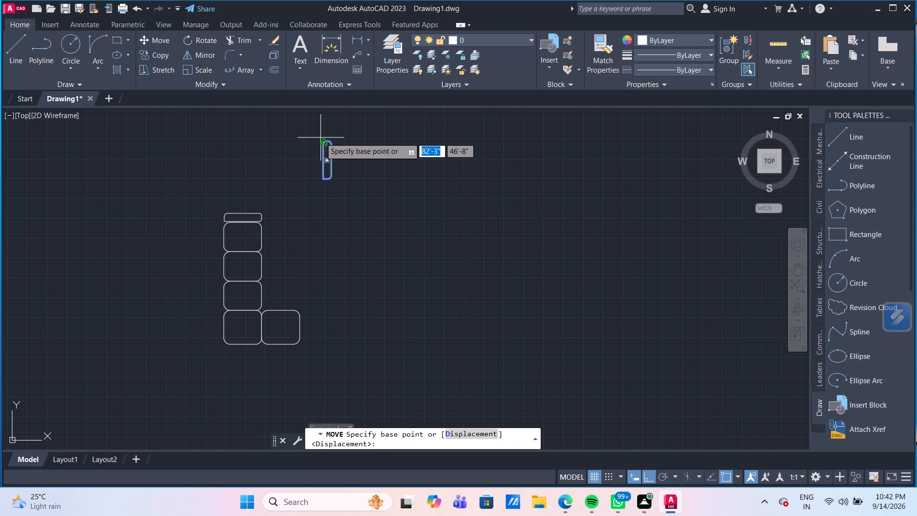
pyautogui.scroll(2, 324, 176)
pyautogui.scroll(-2, 324, 176)
pyautogui.scroll(2, 320, 144)
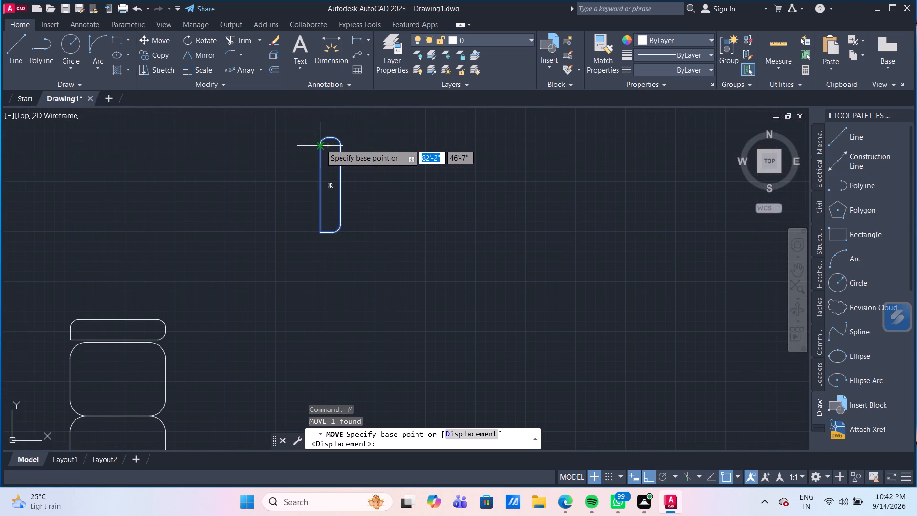
pyautogui.click(320, 144)
pyautogui.moveTo(312, 260); pyautogui.dragTo(312, 215, button='middle')
pyautogui.scroll(-2, 312, 215)
pyautogui.scroll(2, 295, 381)
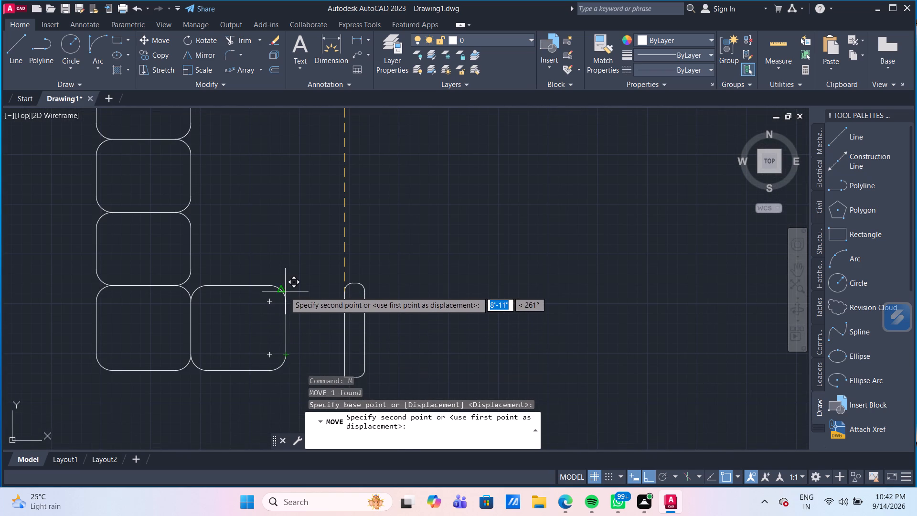
pyautogui.click(285, 298)
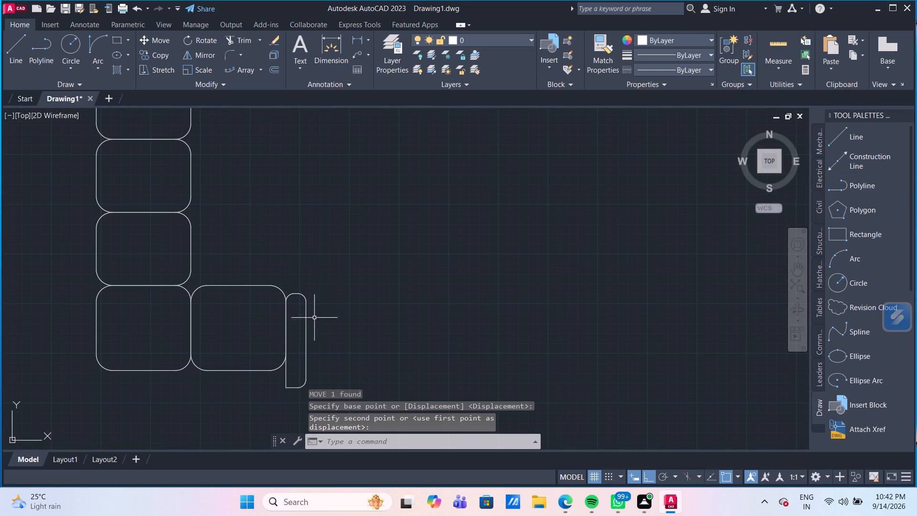
# Move the upright narrow piece up about 2" so its top is level with the adjoining bottom section's top edge.
pyautogui.moveTo(317, 350); pyautogui.dragTo(313, 323, button='middle')
pyautogui.moveTo(310, 365); pyautogui.dragTo(304, 332)
pyautogui.click(293, 261)
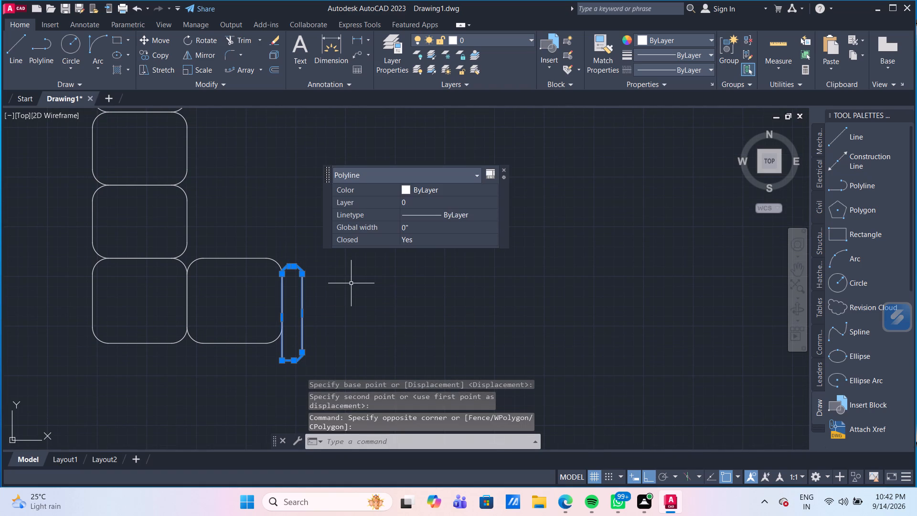
pyautogui.press('m')
pyautogui.press('Return')
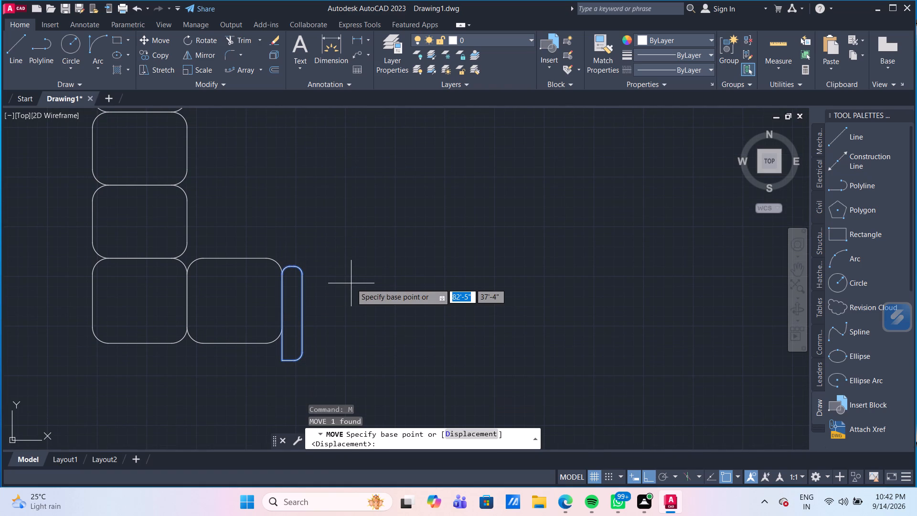
pyautogui.click(292, 266)
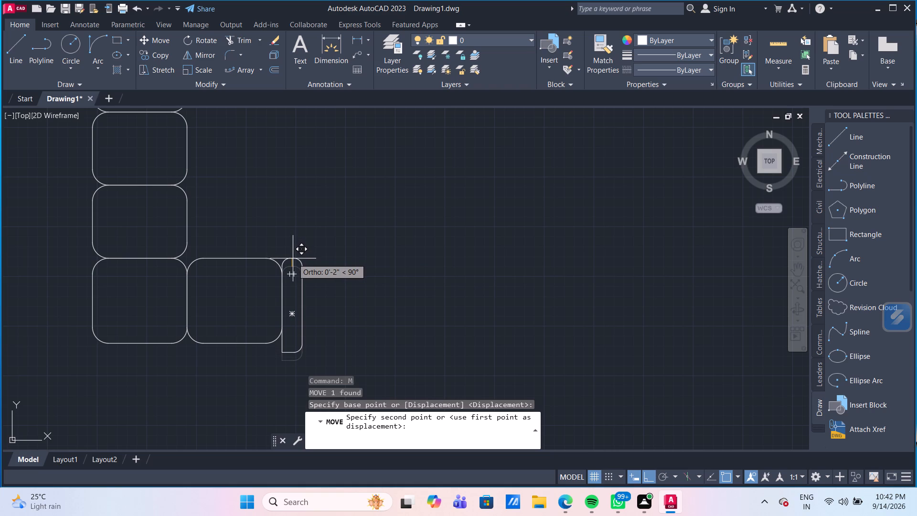
pyautogui.click(293, 258)
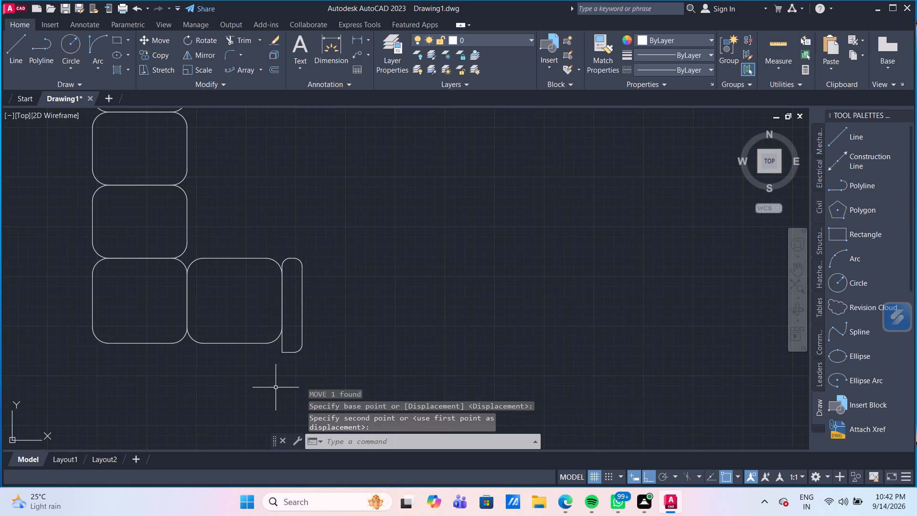
pyautogui.press('Escape')
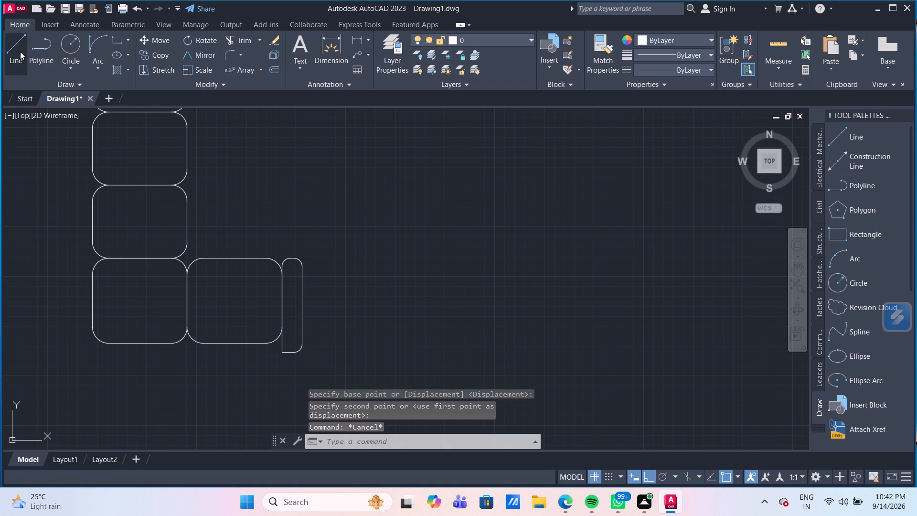
# Draw a horizontal line from the right end of the added bottom section's lower edge across and past the upright narrow piece.
pyautogui.click(20, 52)
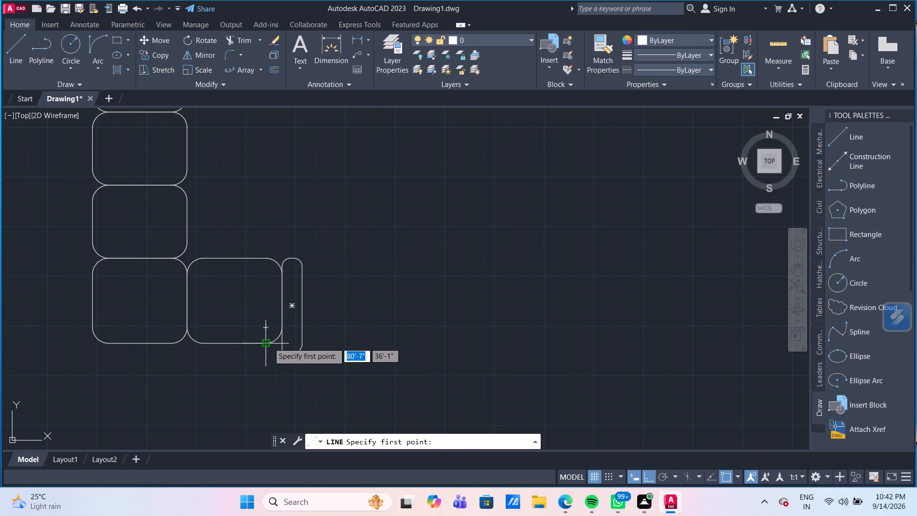
pyautogui.click(268, 343)
pyautogui.click(321, 343)
pyautogui.press('Escape')
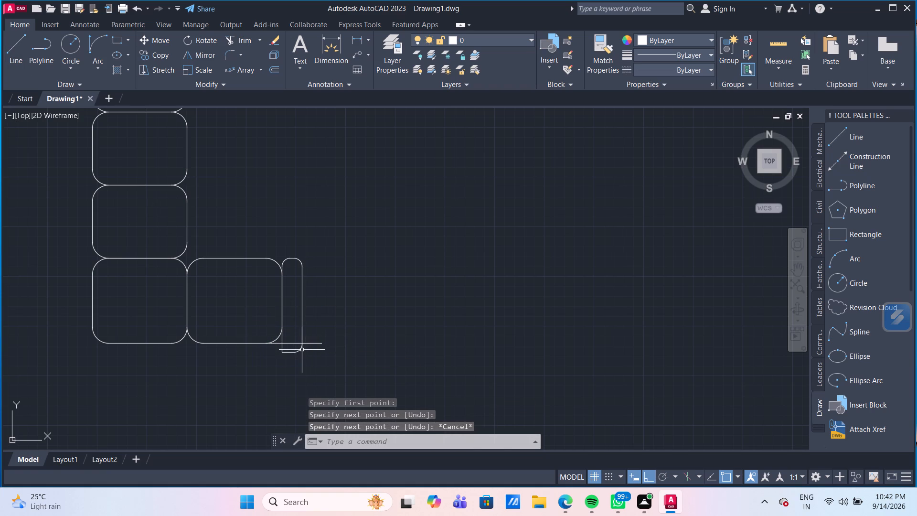
pyautogui.press('Escape')
# Draw a vertical line about 6'-1" long from the top narrow piece's lower-left corner down the outer side to the corner section.
pyautogui.scroll(1, 322, 339)
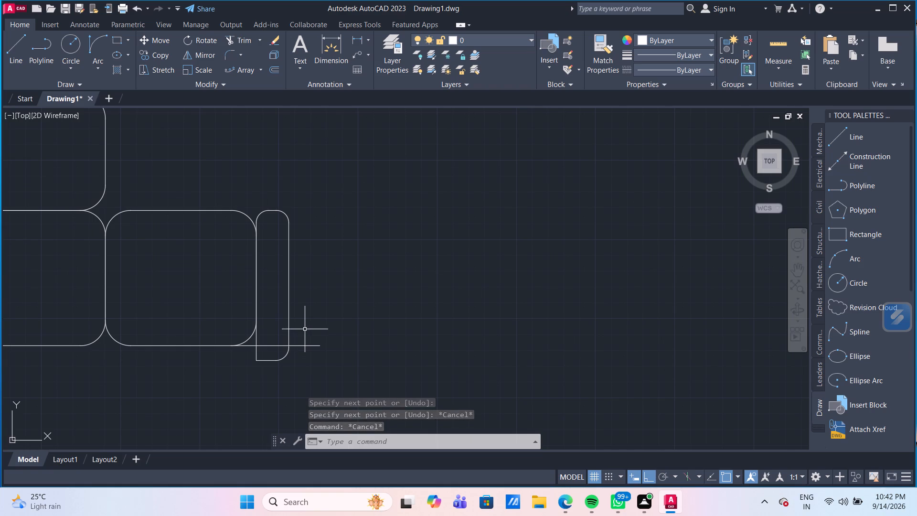
pyautogui.scroll(-2, 222, 340)
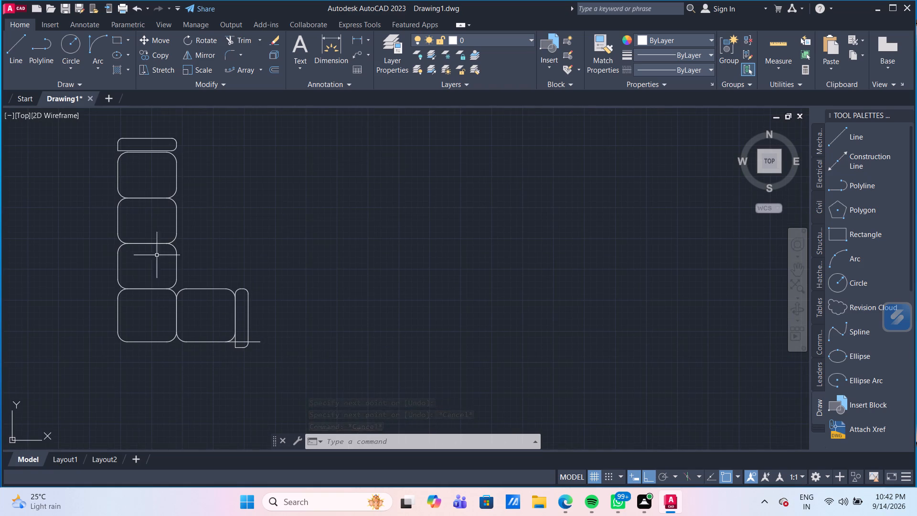
pyautogui.click(14, 50)
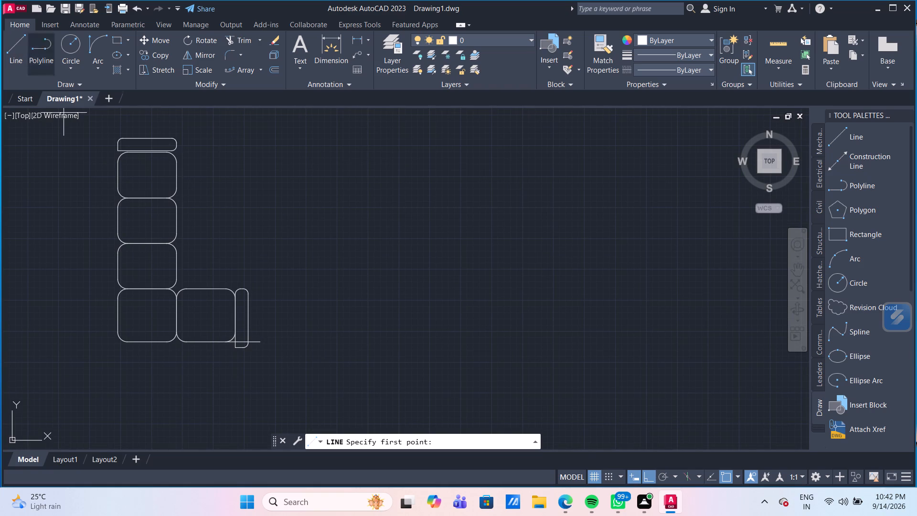
pyautogui.click(119, 150)
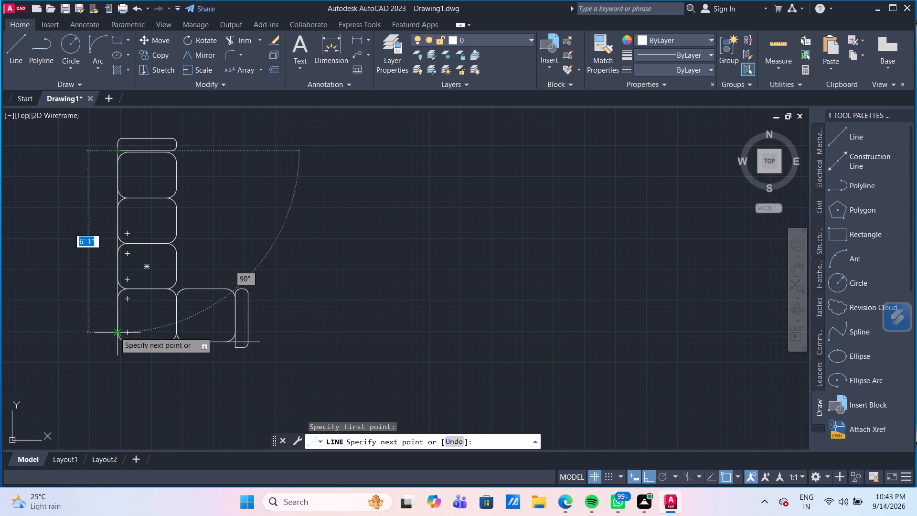
pyautogui.click(115, 332)
pyautogui.press('Escape')
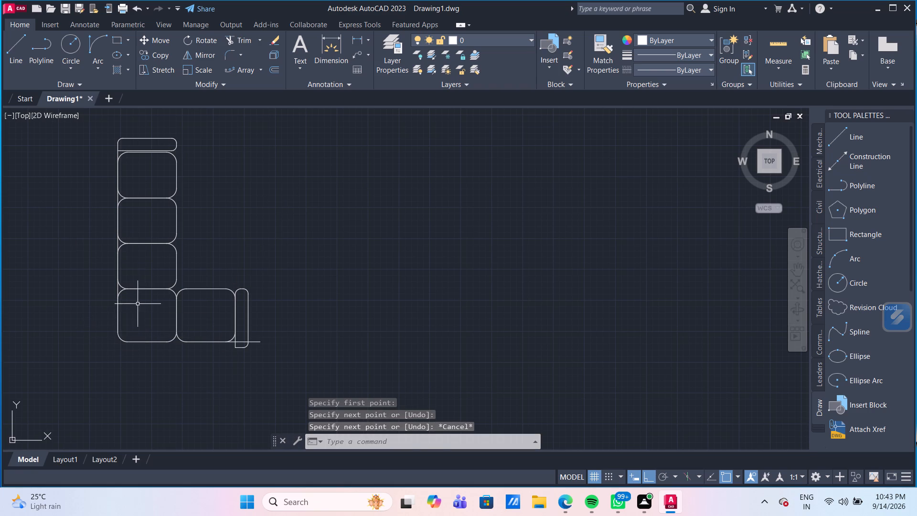
# Explode the whole L-shaped arrangement into separate lines and arcs.
pyautogui.scroll(1, 140, 267)
pyautogui.moveTo(145, 266); pyautogui.dragTo(167, 278, button='middle')
pyautogui.scroll(-1, 170, 282)
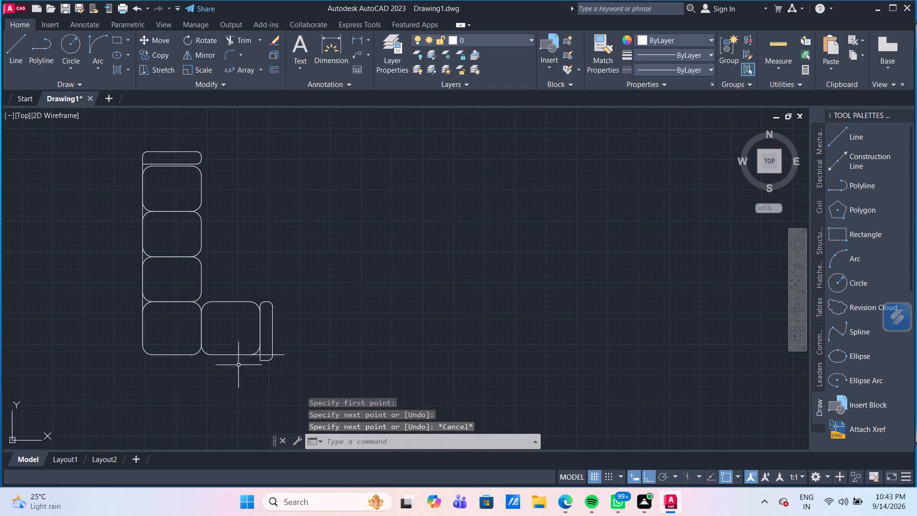
pyautogui.moveTo(300, 380); pyautogui.dragTo(282, 364)
pyautogui.click(127, 140)
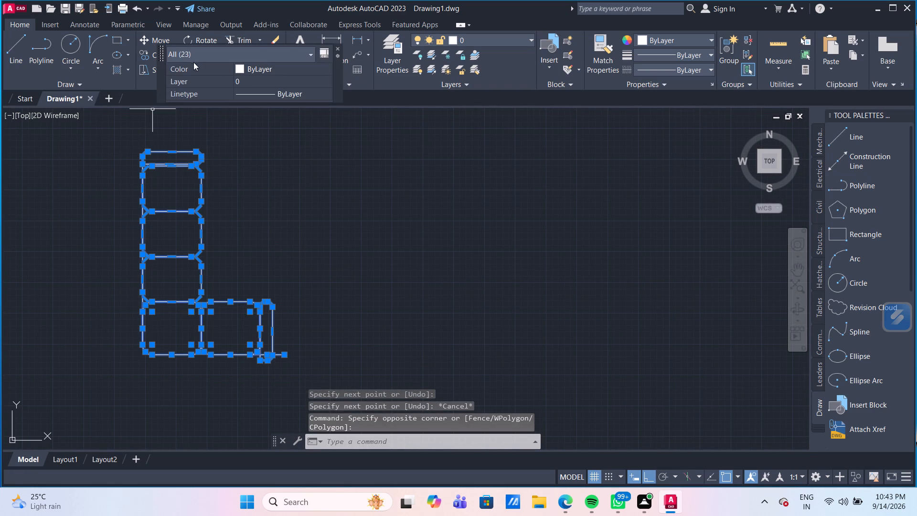
pyautogui.click(337, 48)
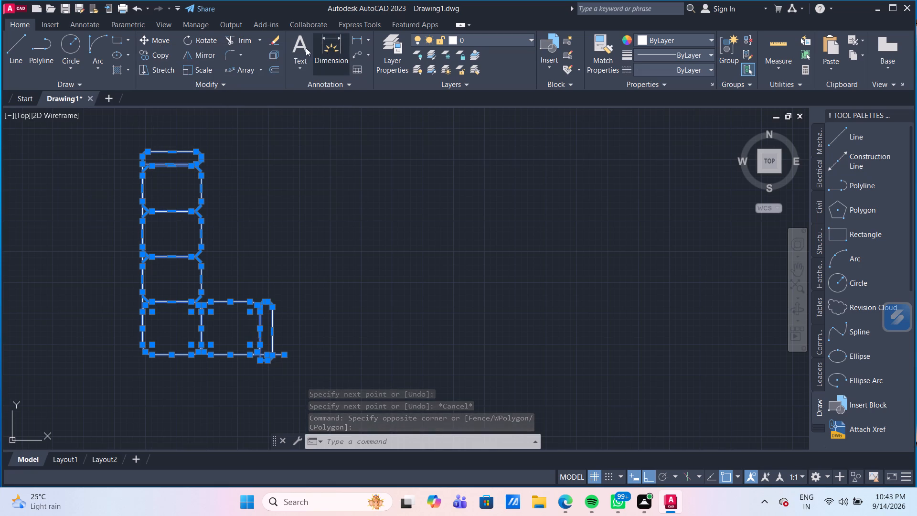
pyautogui.click(274, 54)
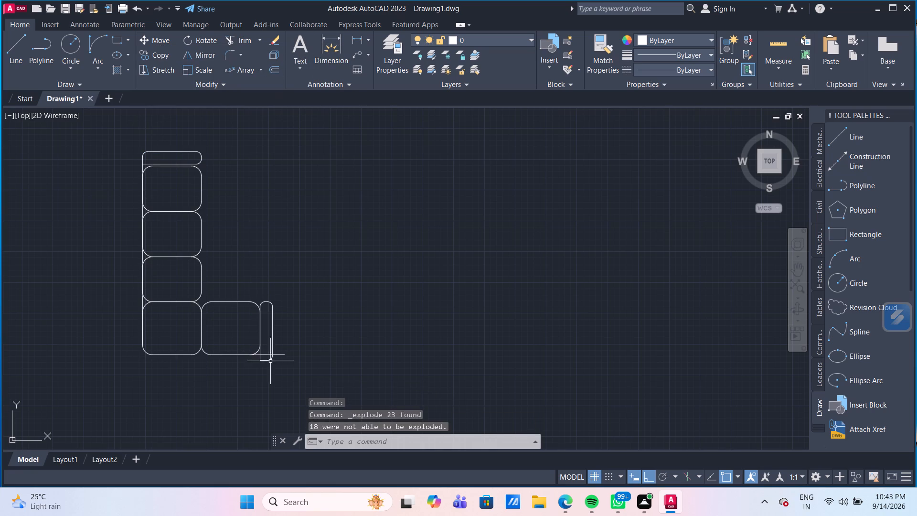
# Trim the horizontal line's overhang past the upright narrow piece and the piece's edges and rounded corner below that line.
pyautogui.scroll(2, 274, 361)
pyautogui.moveTo(277, 350); pyautogui.dragTo(288, 282, button='middle')
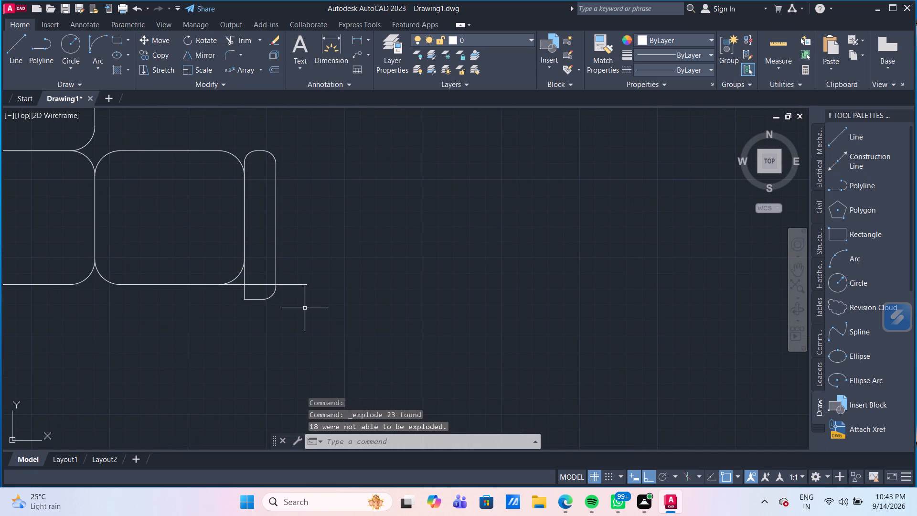
pyautogui.write('TR')
pyautogui.press('Return')
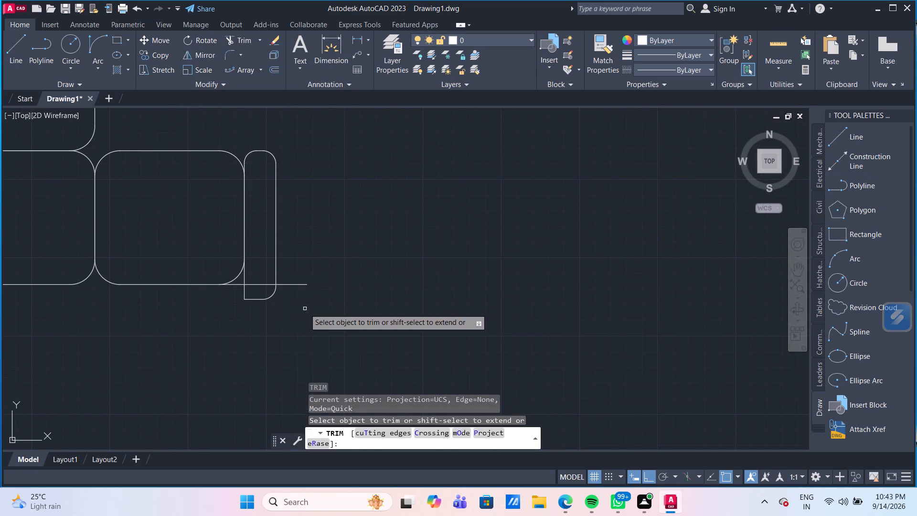
pyautogui.click(305, 252)
pyautogui.click(286, 305)
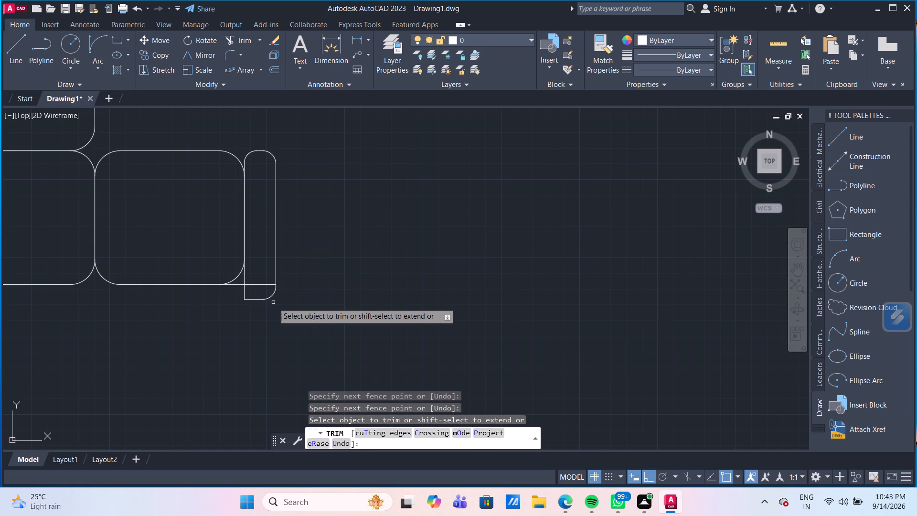
pyautogui.click(271, 298)
pyautogui.click(242, 292)
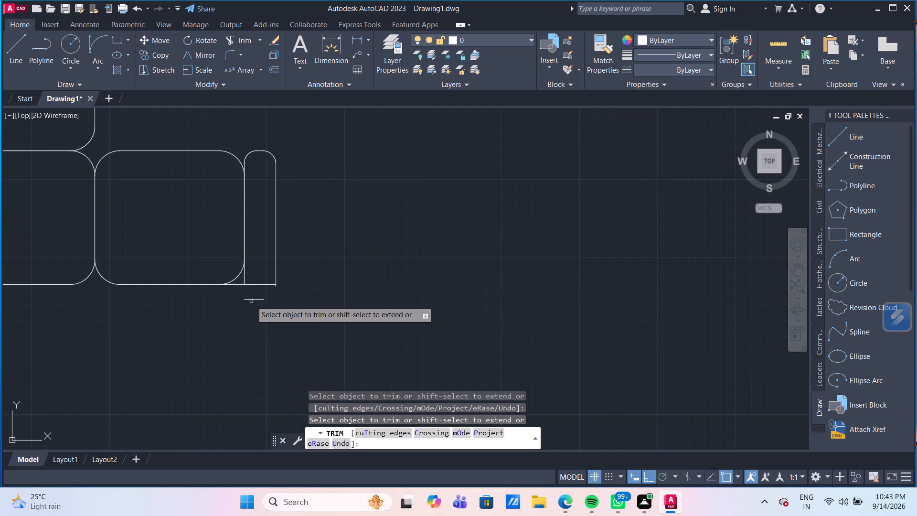
pyautogui.click(255, 300)
# Trim the leftover bits below the horizontal line at the upright narrow piece's lower end.
pyautogui.scroll(1, 238, 294)
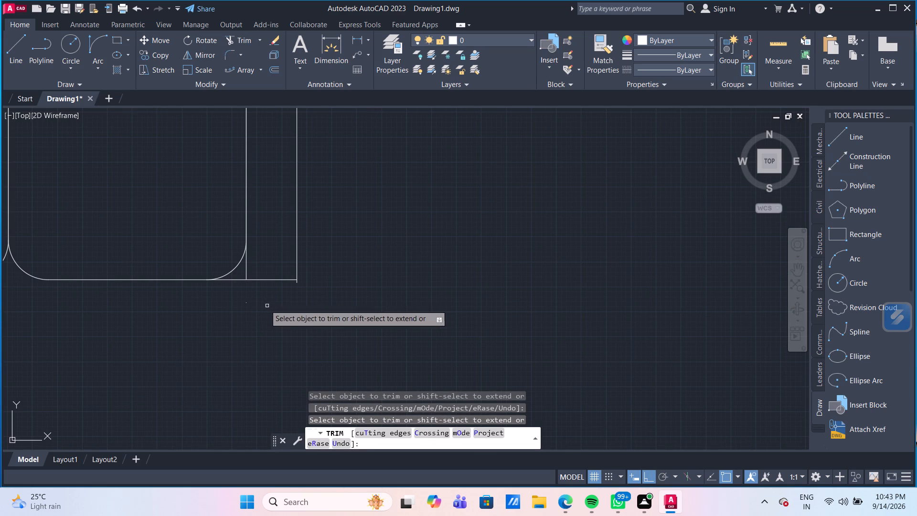
pyautogui.click(245, 303)
pyautogui.moveTo(247, 303); pyautogui.dragTo(252, 304)
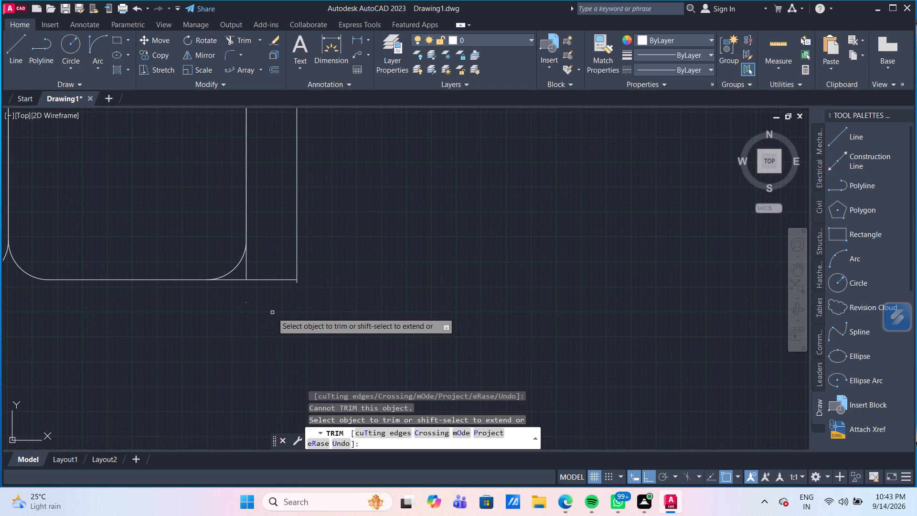
pyautogui.click(264, 306)
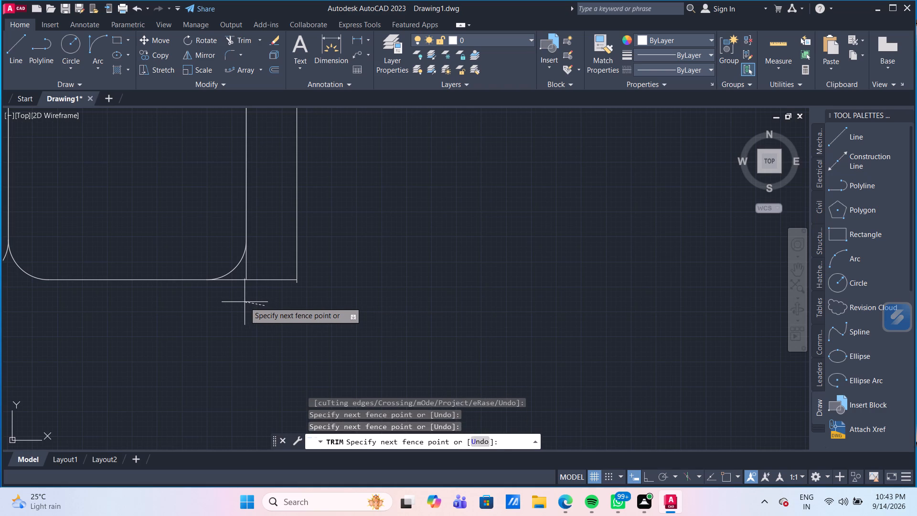
pyautogui.click(245, 304)
pyautogui.click(297, 284)
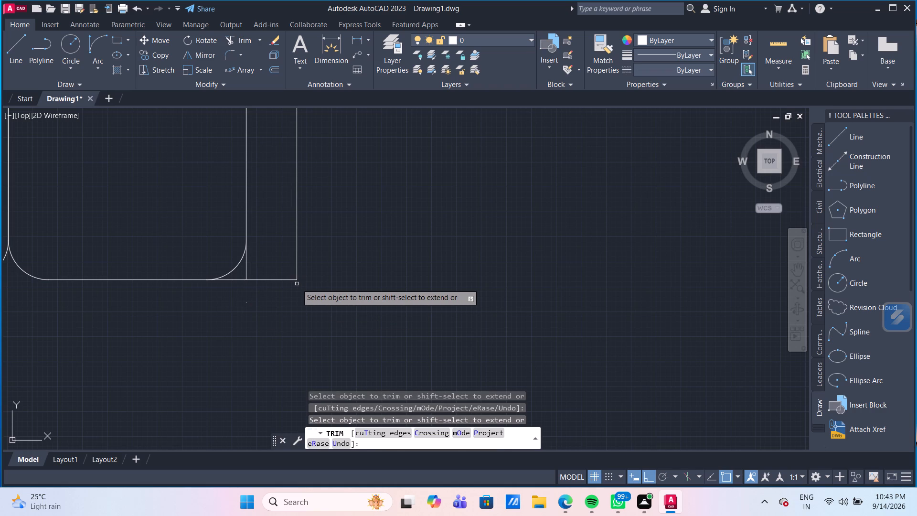
# Trim away the added bottom section's two lower rounded corners and the corner section's lower-right rounded corner.
pyautogui.click(237, 267)
pyautogui.scroll(-2, 237, 267)
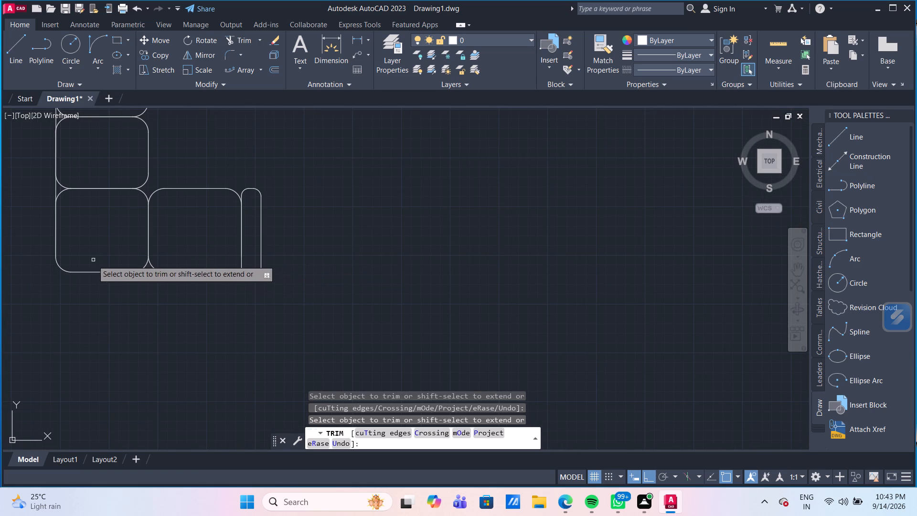
pyautogui.moveTo(190, 247); pyautogui.dragTo(217, 255, button='middle')
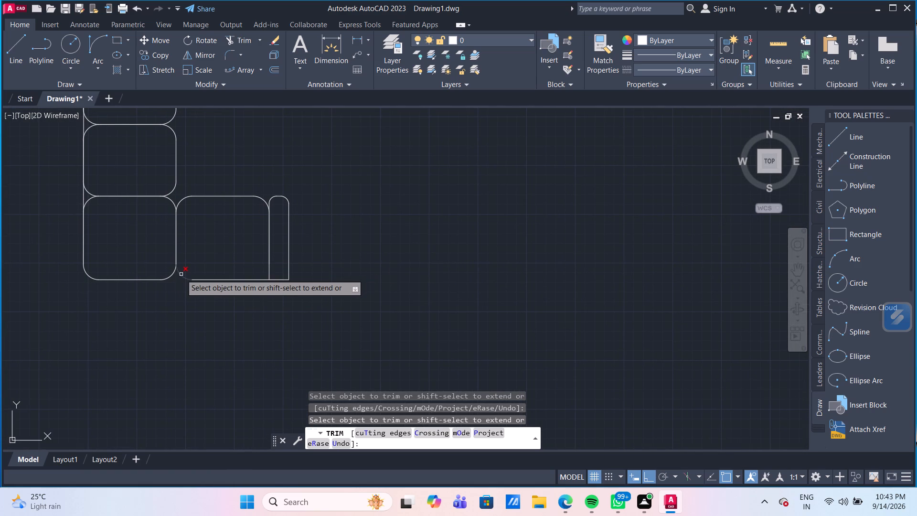
pyautogui.click(181, 274)
pyautogui.click(173, 272)
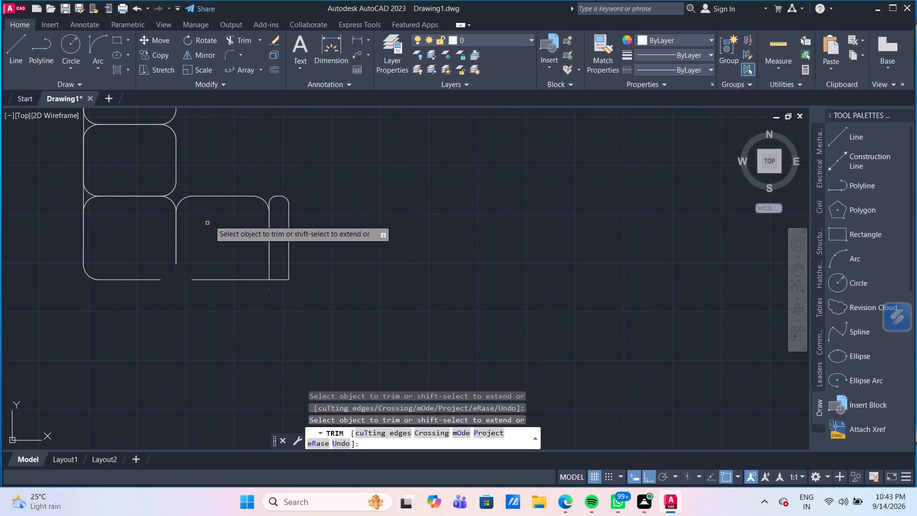
# Trim away the rounded corners along the left side of the stacked sections, leaving one continuous outer edge.
pyautogui.scroll(1, 114, 221)
pyautogui.moveTo(129, 174); pyautogui.dragTo(196, 253, button='middle')
pyautogui.scroll(-2, 196, 253)
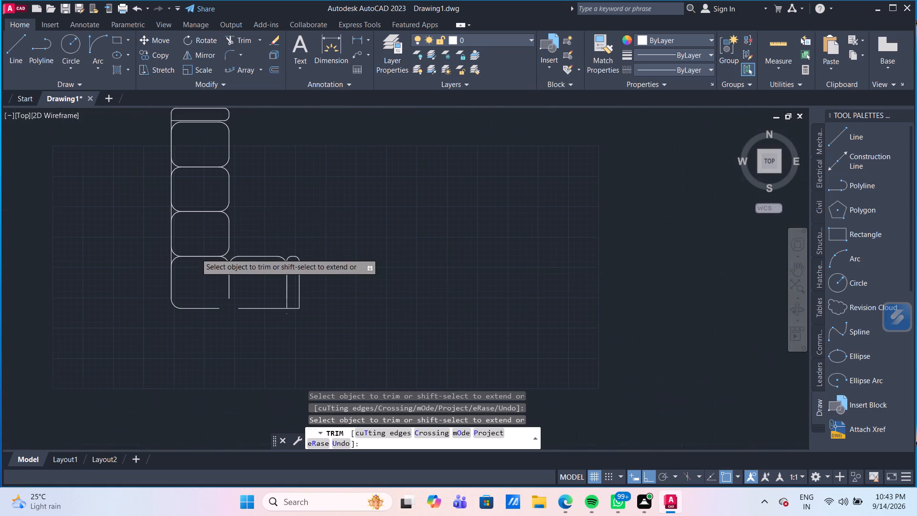
pyautogui.click(175, 118)
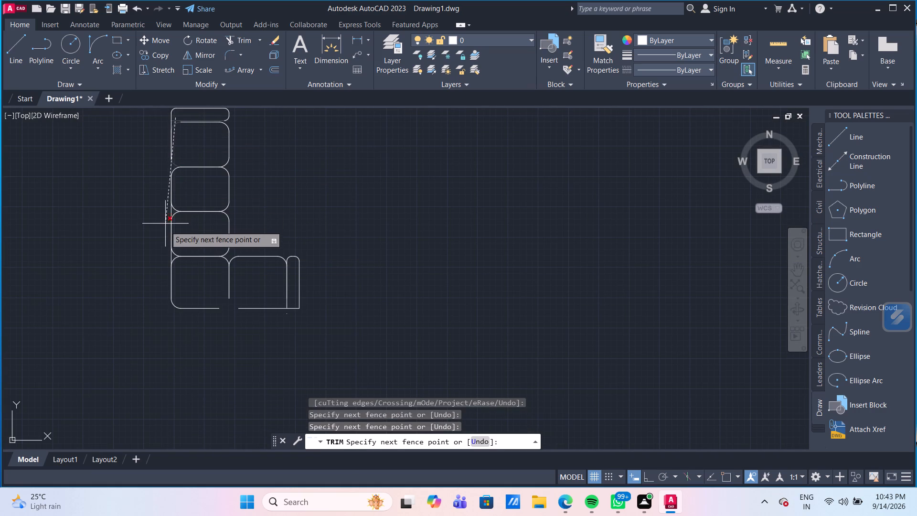
pyautogui.click(175, 265)
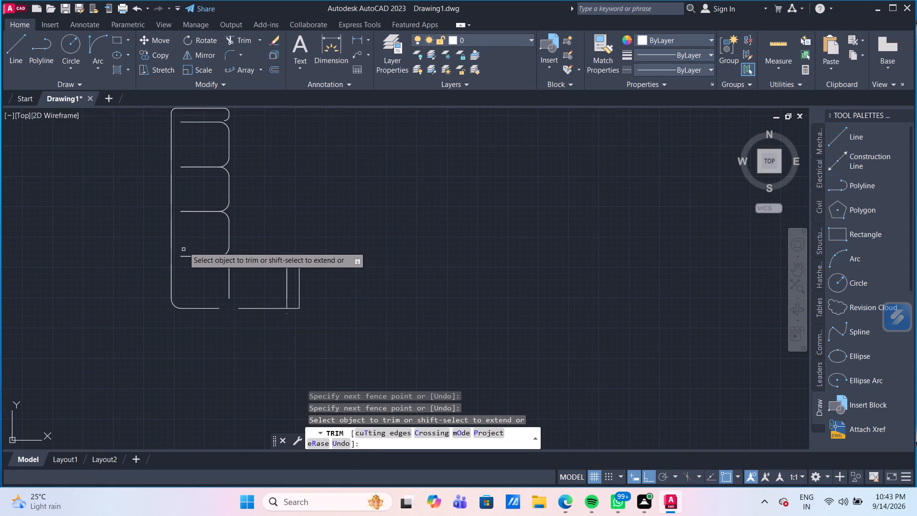
pyautogui.press('Escape')
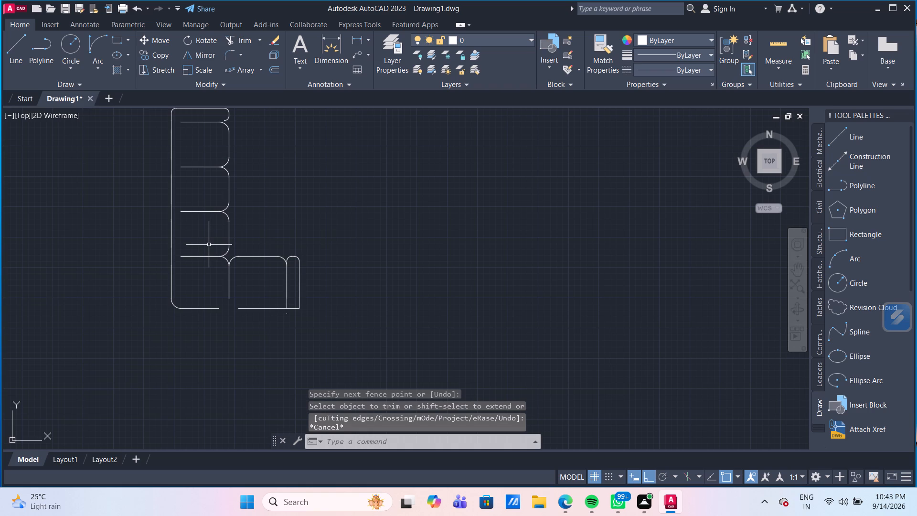
# Extend the horizontal divider lines of the stacked sections to the left outer edge.
pyautogui.write('EX')
pyautogui.press('Return')
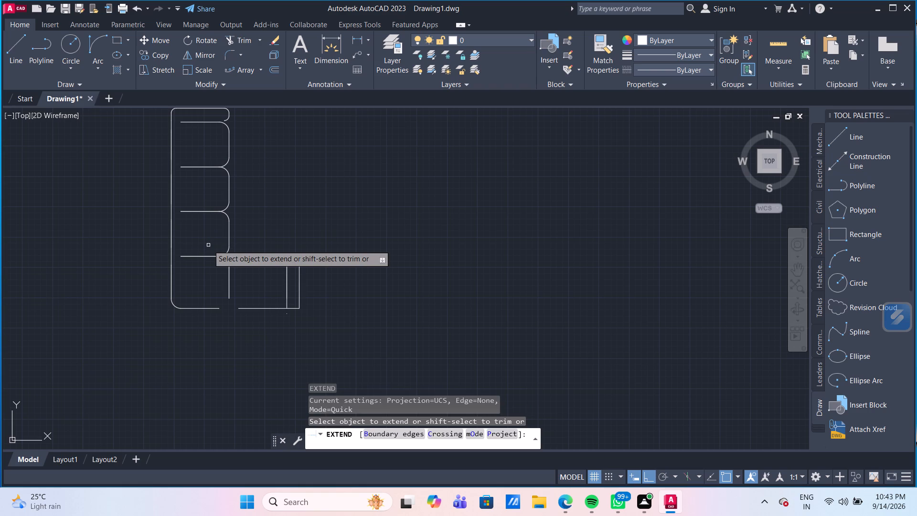
pyautogui.moveTo(194, 271); pyautogui.dragTo(196, 266)
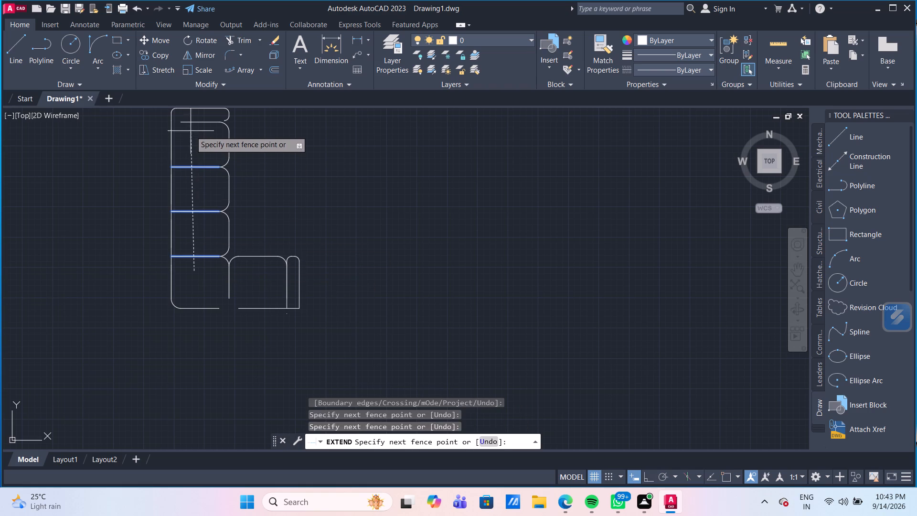
pyautogui.click(191, 120)
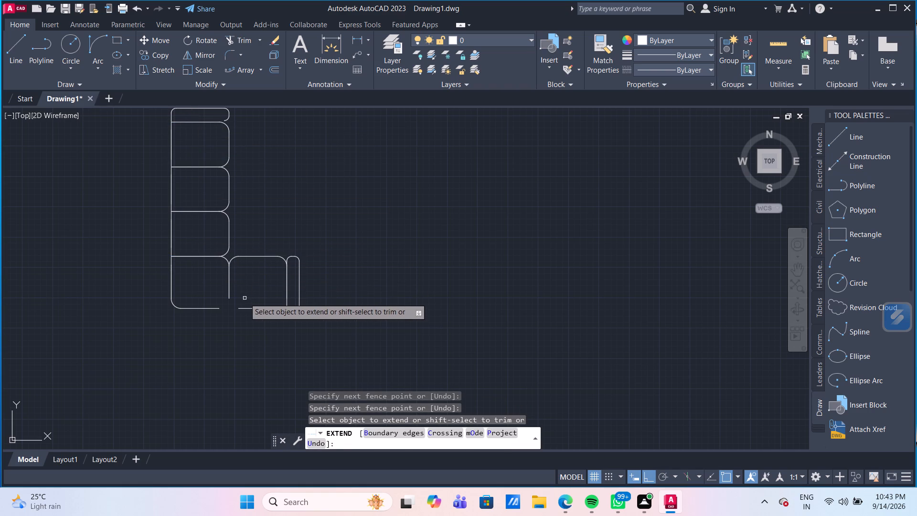
# Extend the corner section's bottom edge and the vertical divider beside it until the two meet and close the gap.
pyautogui.click(247, 307)
pyautogui.click(247, 292)
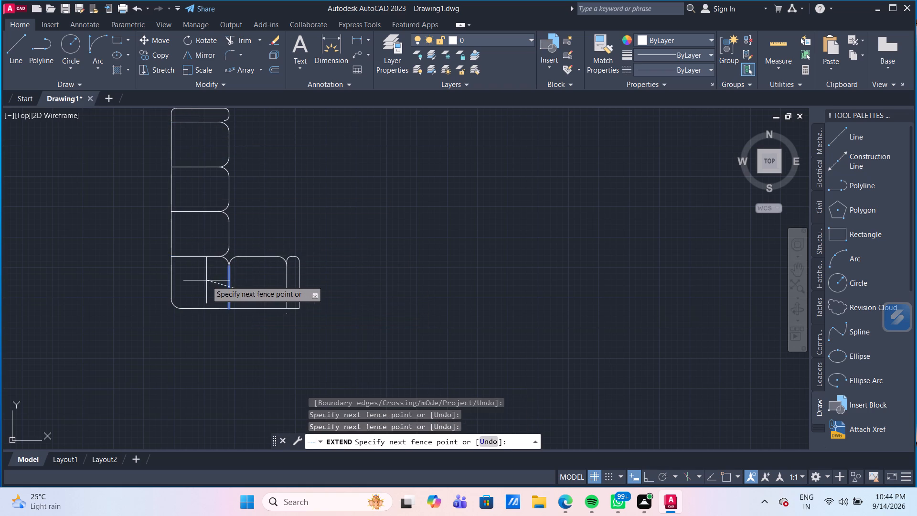
pyautogui.click(206, 280)
pyautogui.press('Escape')
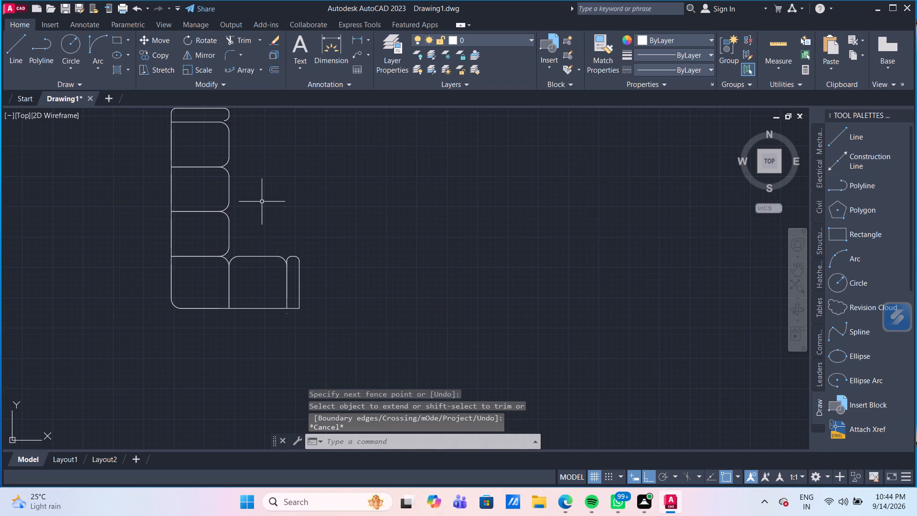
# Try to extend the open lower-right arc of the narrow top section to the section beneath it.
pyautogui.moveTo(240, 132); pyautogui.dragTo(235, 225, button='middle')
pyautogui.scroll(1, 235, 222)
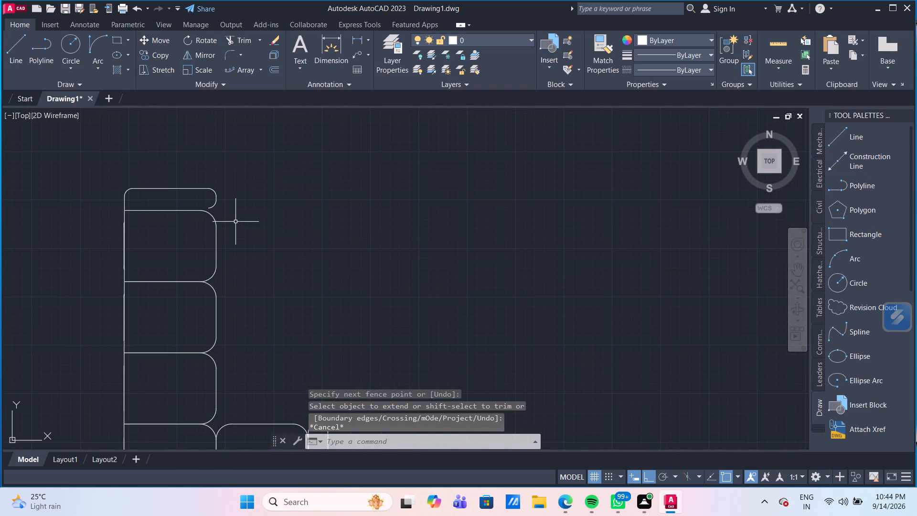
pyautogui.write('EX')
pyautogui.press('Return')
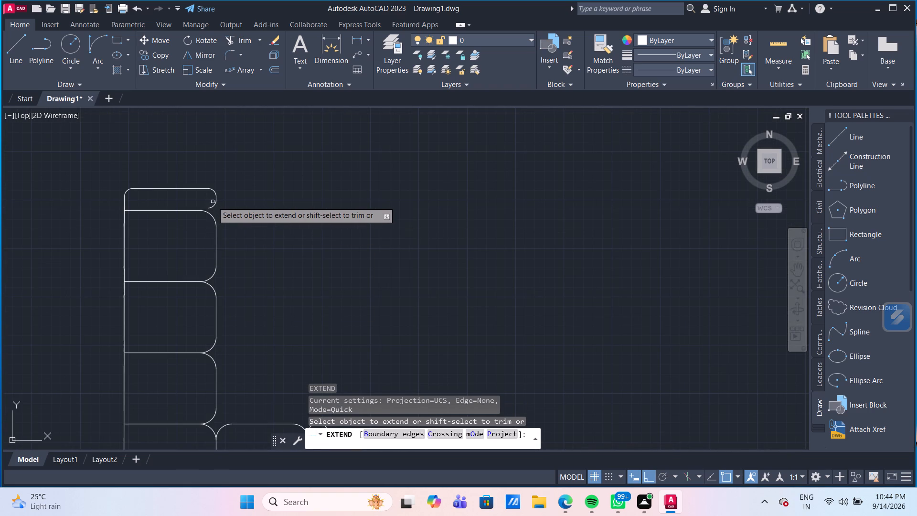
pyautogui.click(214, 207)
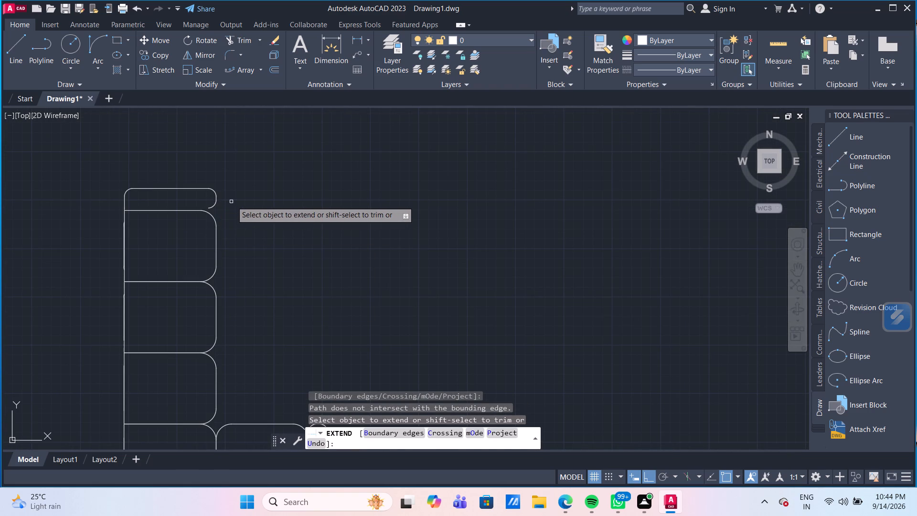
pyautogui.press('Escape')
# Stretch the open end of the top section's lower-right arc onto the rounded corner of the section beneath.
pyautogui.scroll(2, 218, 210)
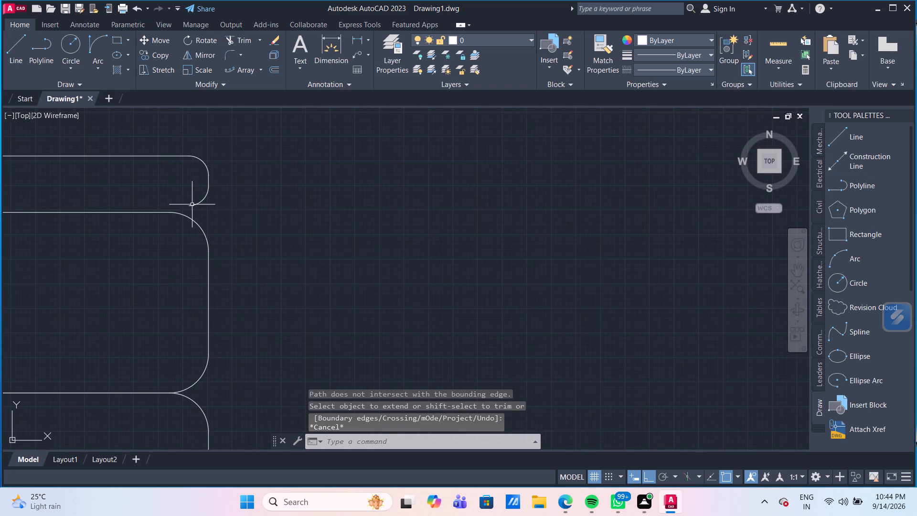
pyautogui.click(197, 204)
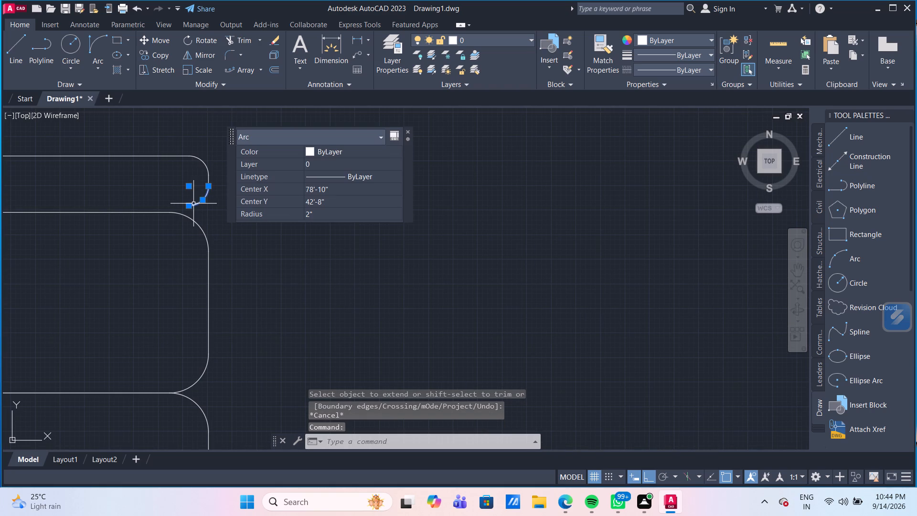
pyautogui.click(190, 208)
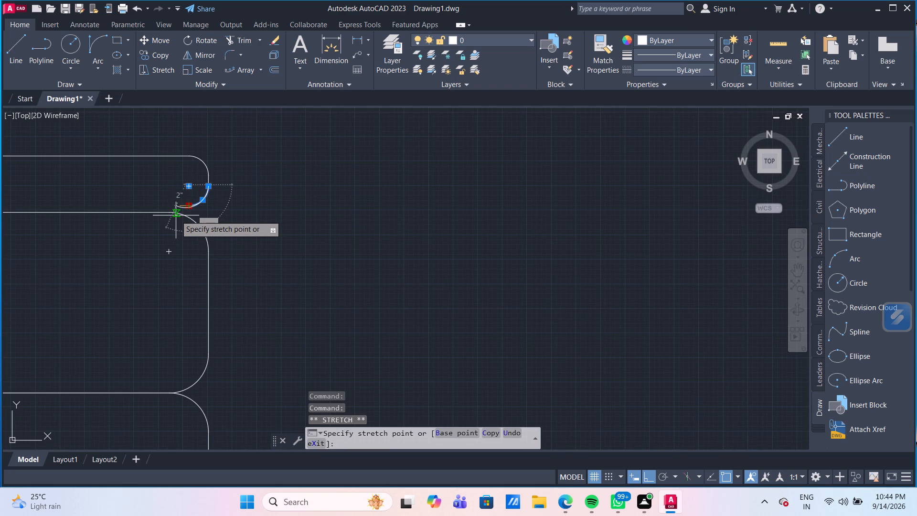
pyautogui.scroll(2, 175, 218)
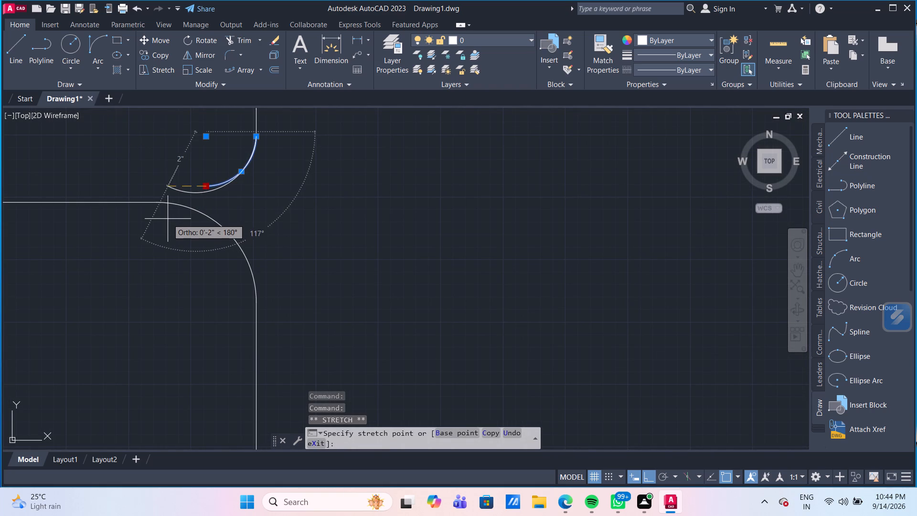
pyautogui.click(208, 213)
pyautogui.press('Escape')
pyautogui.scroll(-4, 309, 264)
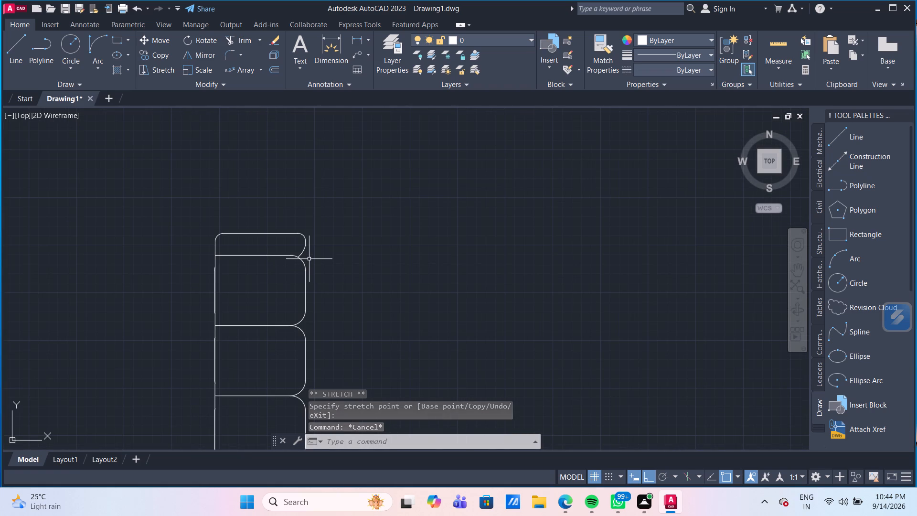
# Draw a short horizontal line continuing the divider below the top section to just past the right edge.
pyautogui.scroll(2, 309, 259)
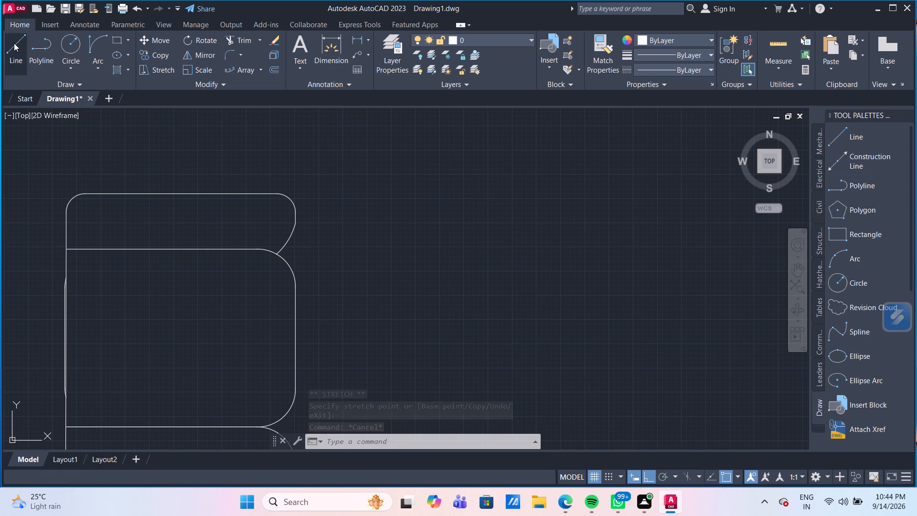
pyautogui.click(14, 43)
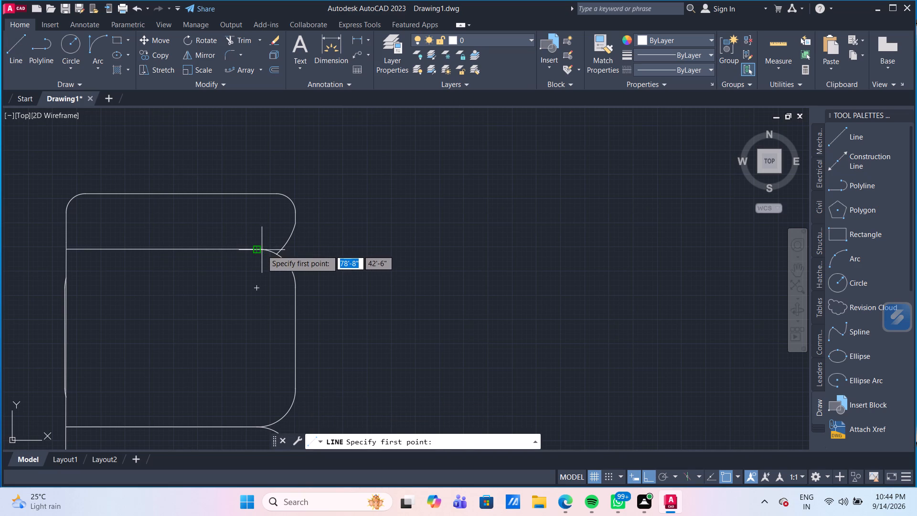
pyautogui.click(262, 250)
pyautogui.click(302, 252)
pyautogui.press('Escape')
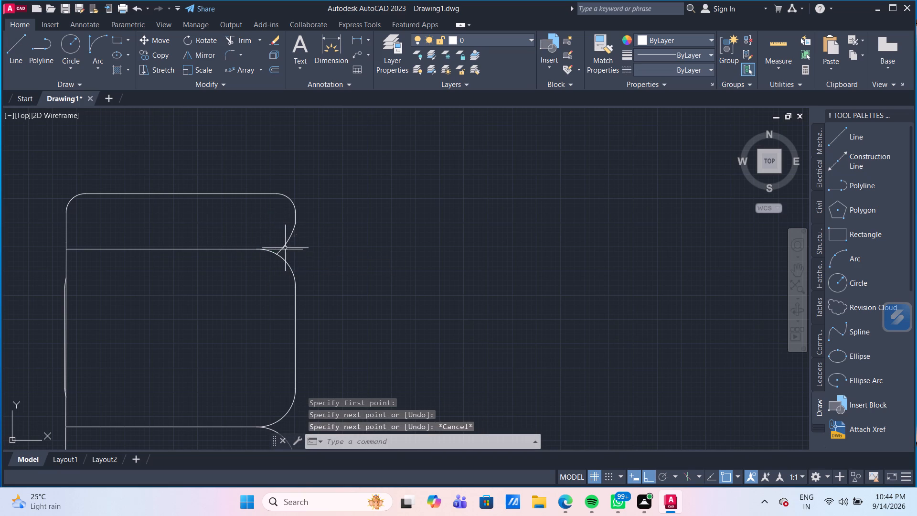
# Delete the short vertical segment and the distorted lower arc at the top section's right end.
pyautogui.scroll(1, 276, 248)
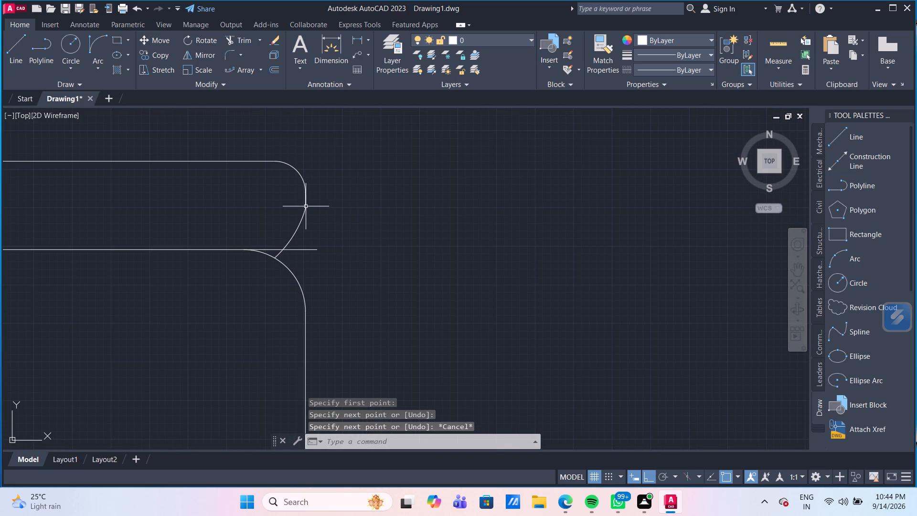
pyautogui.click(304, 206)
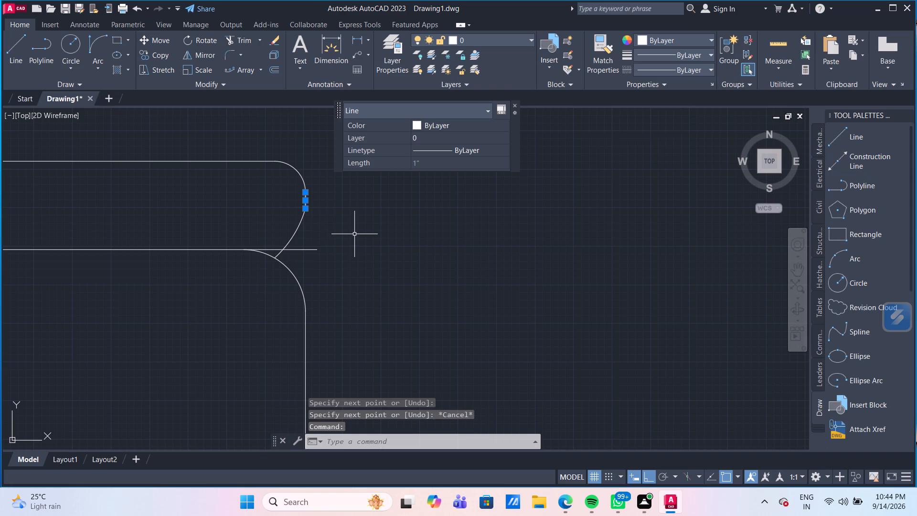
pyautogui.press('Delete')
pyautogui.click(320, 236)
pyautogui.click(271, 216)
pyautogui.press('Delete')
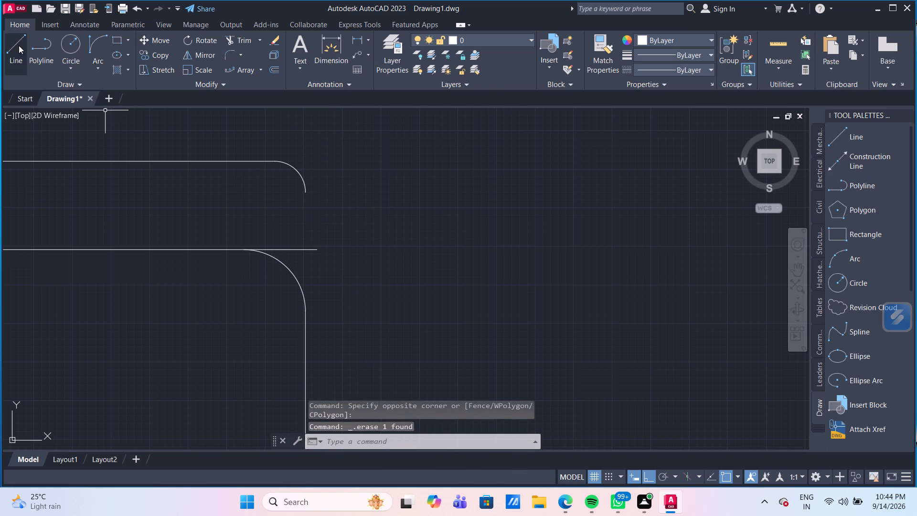
# Draw an 8" vertical line from the top section's upper-right arc down to the next section's right edge.
pyautogui.moveTo(19, 45); pyautogui.dragTo(36, 66)
pyautogui.click(306, 194)
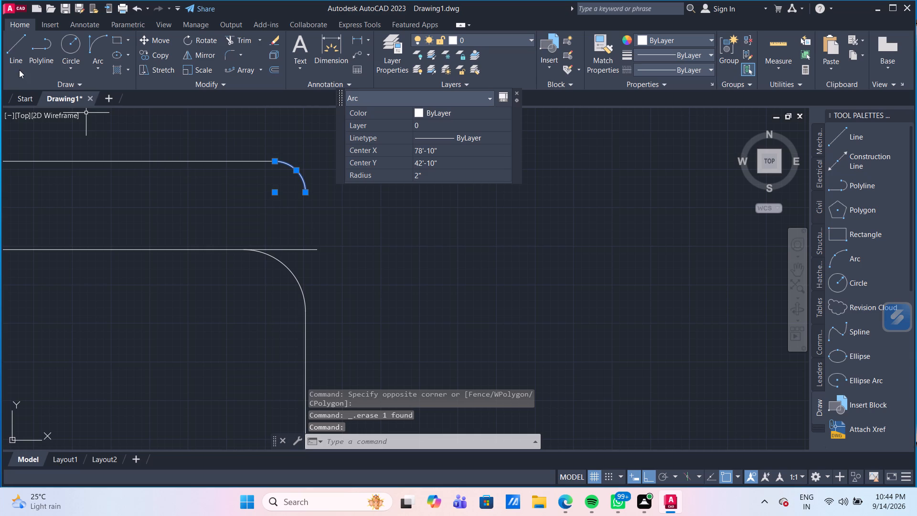
pyautogui.press('Escape')
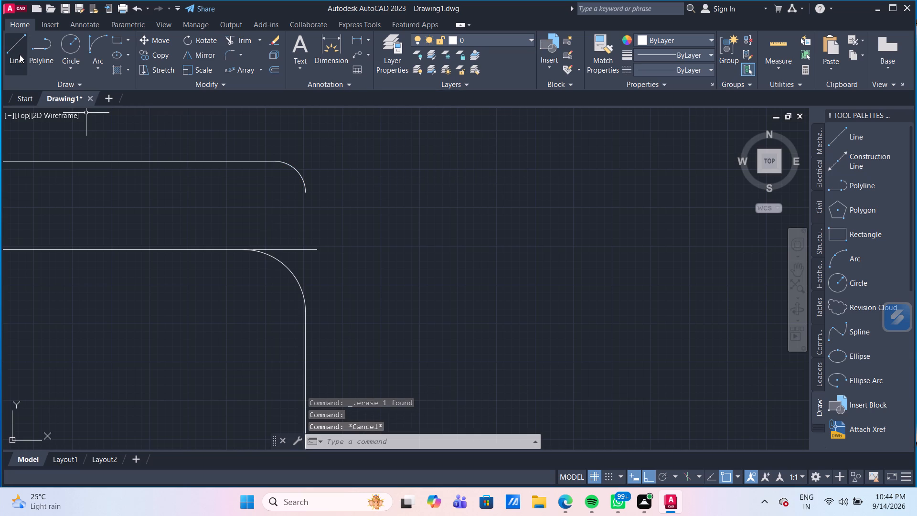
pyautogui.click(20, 54)
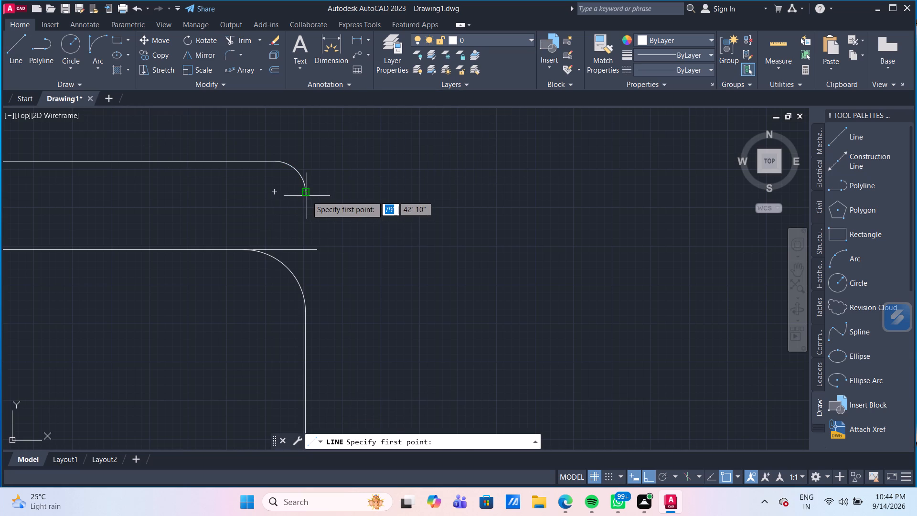
pyautogui.click(307, 196)
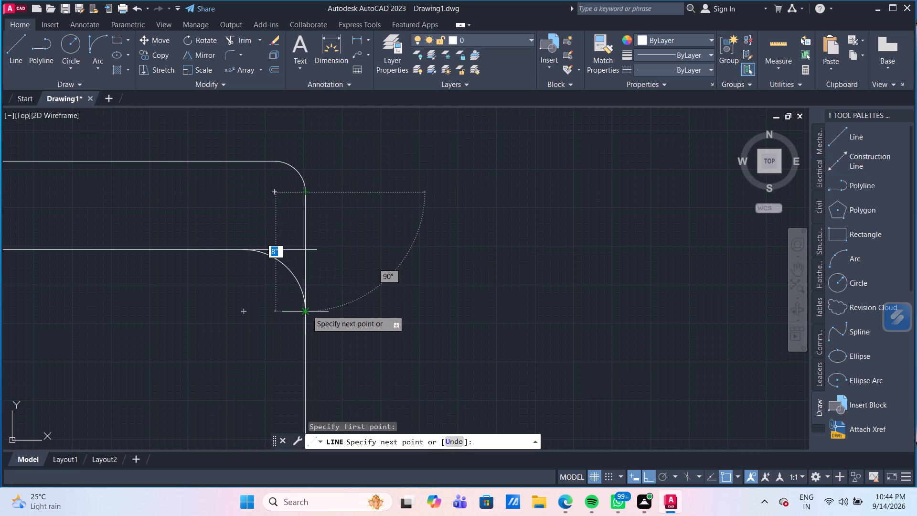
pyautogui.click(307, 310)
pyautogui.press('Escape')
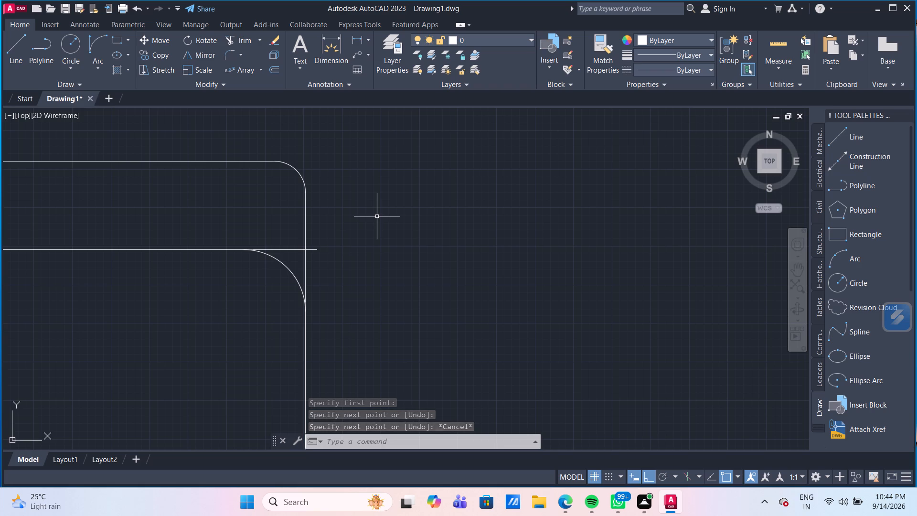
# Fillet the top section's lower-right corner with a 2" radius between the short horizontal line and the new vertical line.
pyautogui.press('f')
pyautogui.press('Return')
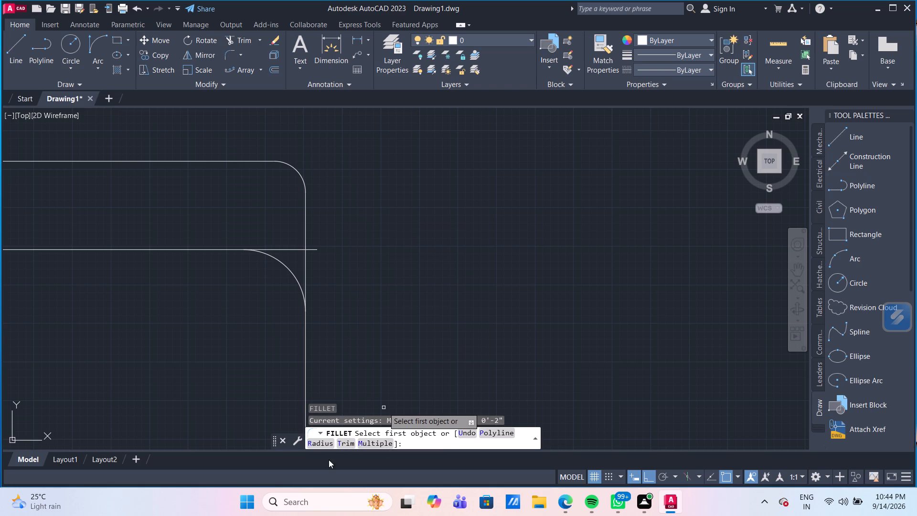
pyautogui.click(322, 444)
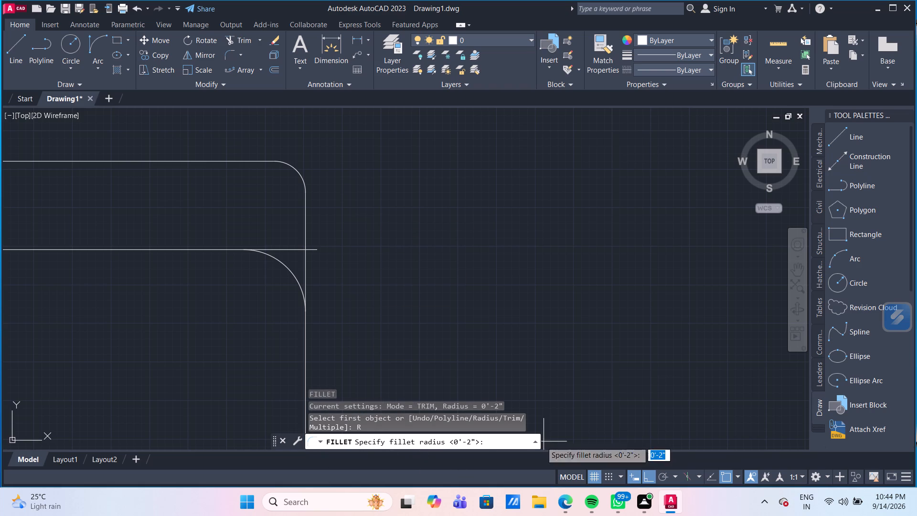
pyautogui.write('2"')
pyautogui.press('Return')
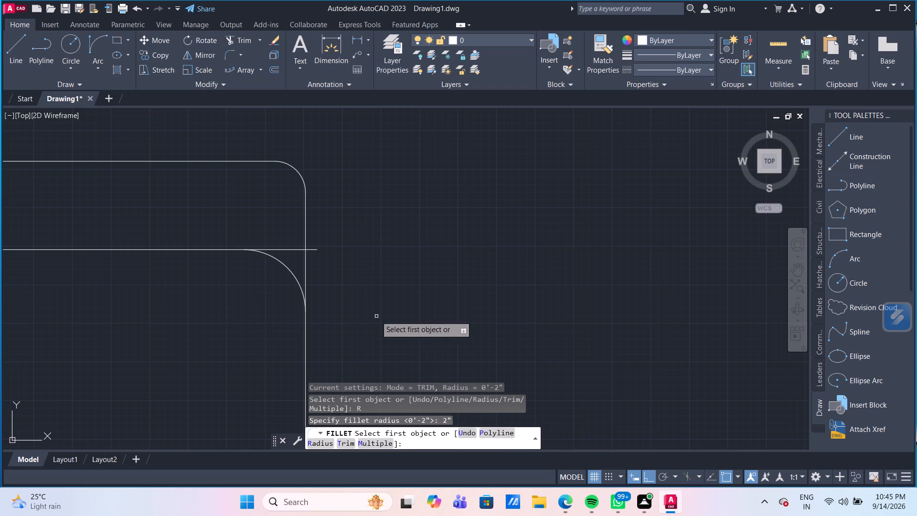
pyautogui.click(291, 250)
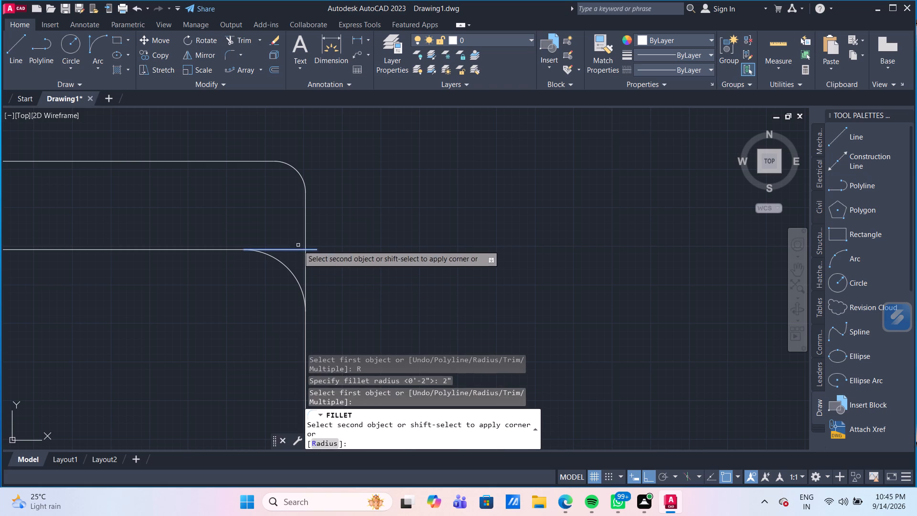
pyautogui.click(307, 235)
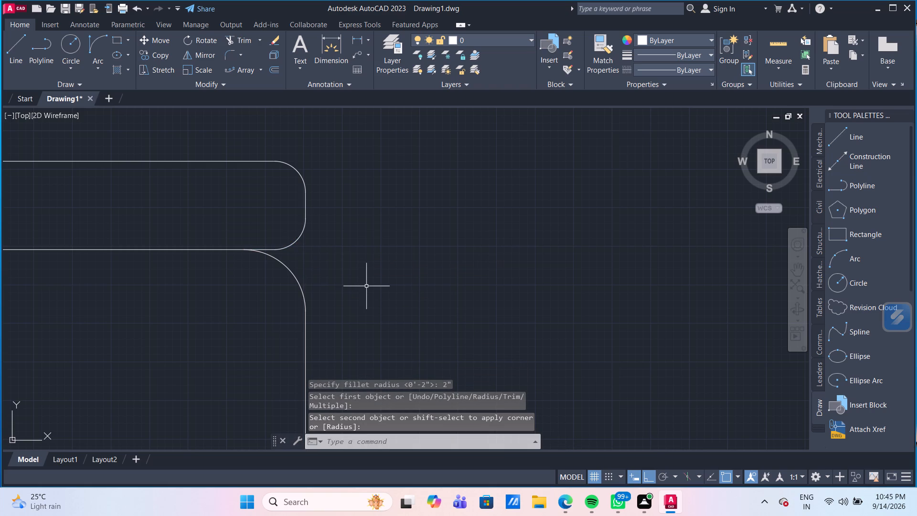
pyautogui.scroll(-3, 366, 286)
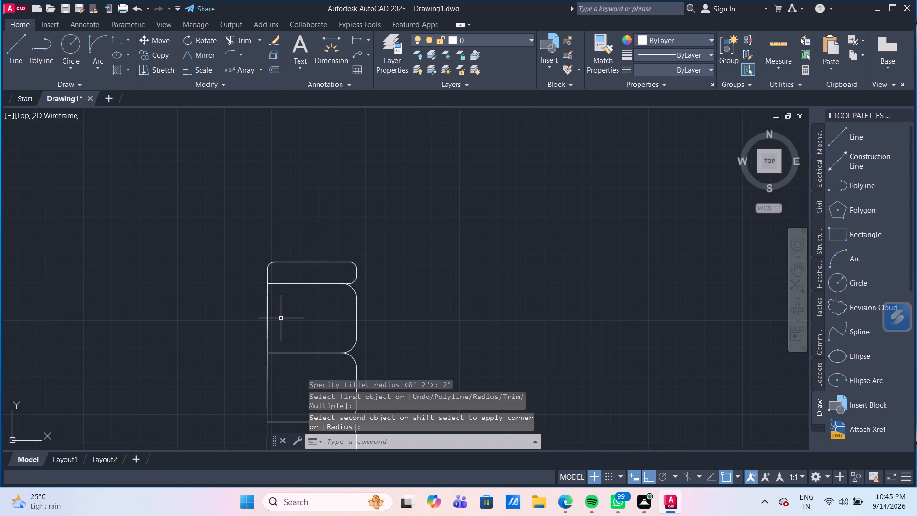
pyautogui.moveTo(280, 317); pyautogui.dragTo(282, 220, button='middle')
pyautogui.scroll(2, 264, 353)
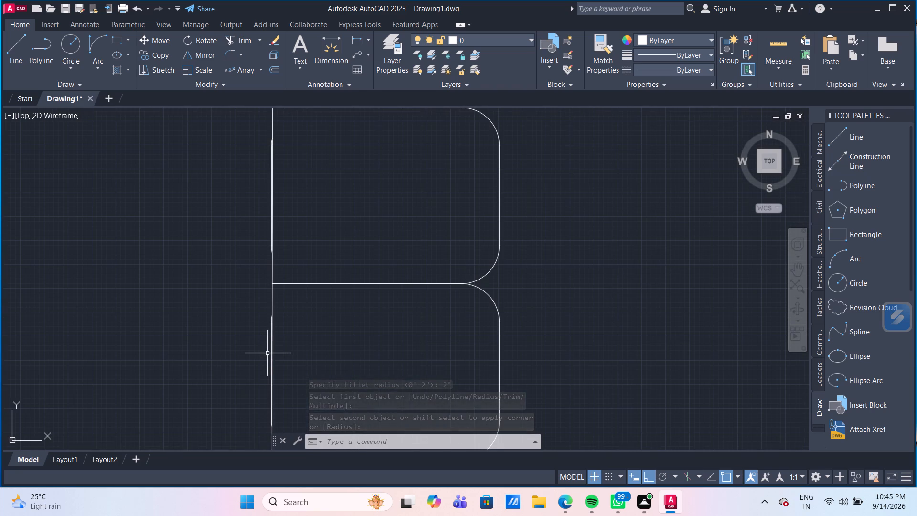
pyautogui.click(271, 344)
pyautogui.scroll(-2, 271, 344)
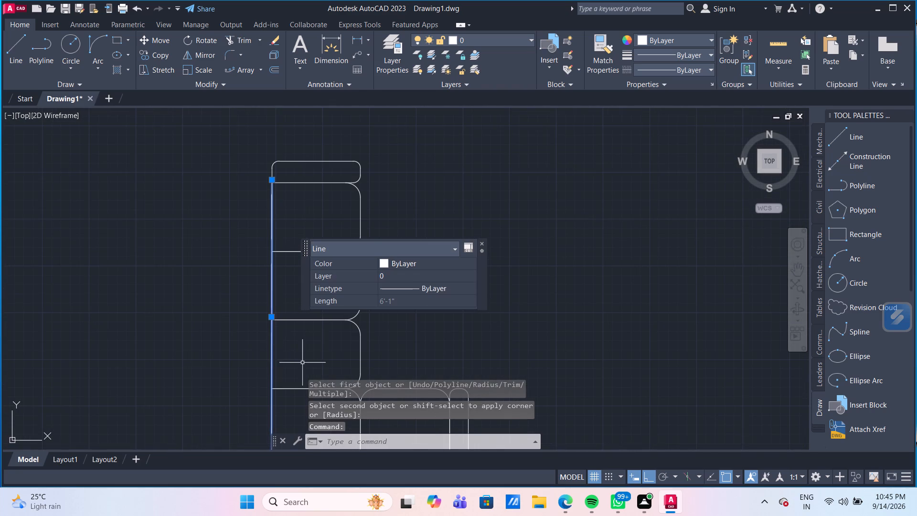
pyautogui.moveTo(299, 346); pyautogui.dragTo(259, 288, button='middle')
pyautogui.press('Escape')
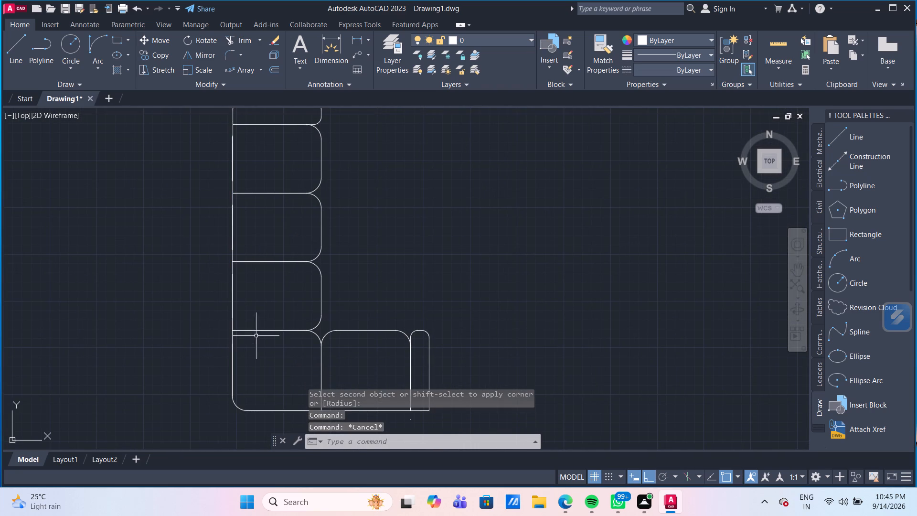
# Delete the duplicate vertical line and its two leftover corner arcs along the left edge of the section below the top one.
pyautogui.moveTo(242, 232); pyautogui.dragTo(238, 308, button='middle')
pyautogui.scroll(4, 221, 260)
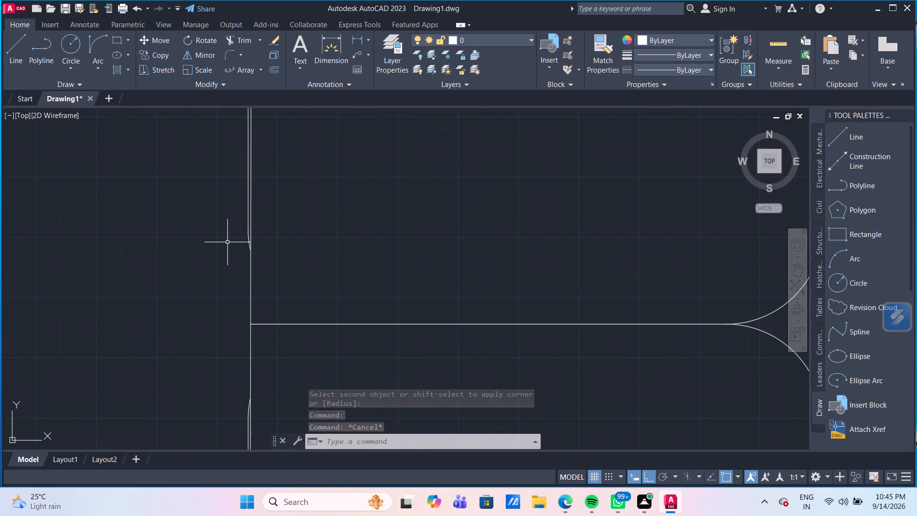
pyautogui.scroll(1, 227, 242)
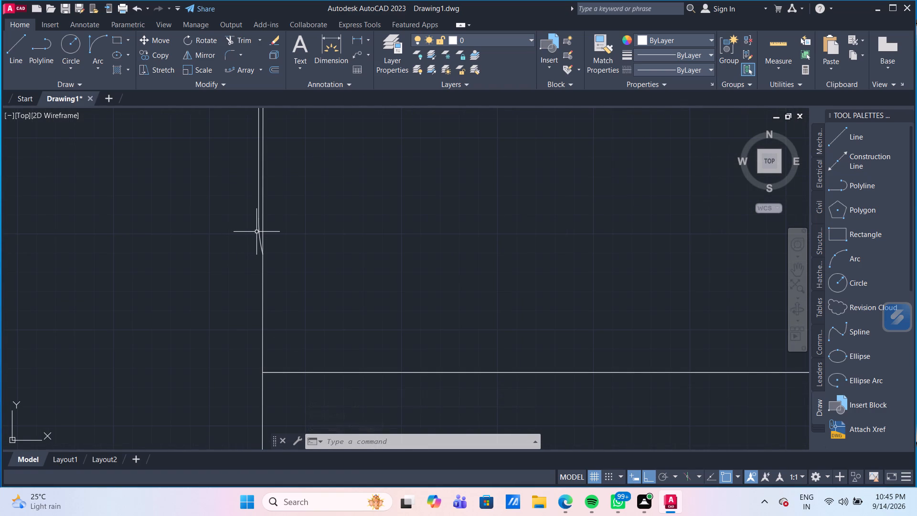
pyautogui.click(258, 228)
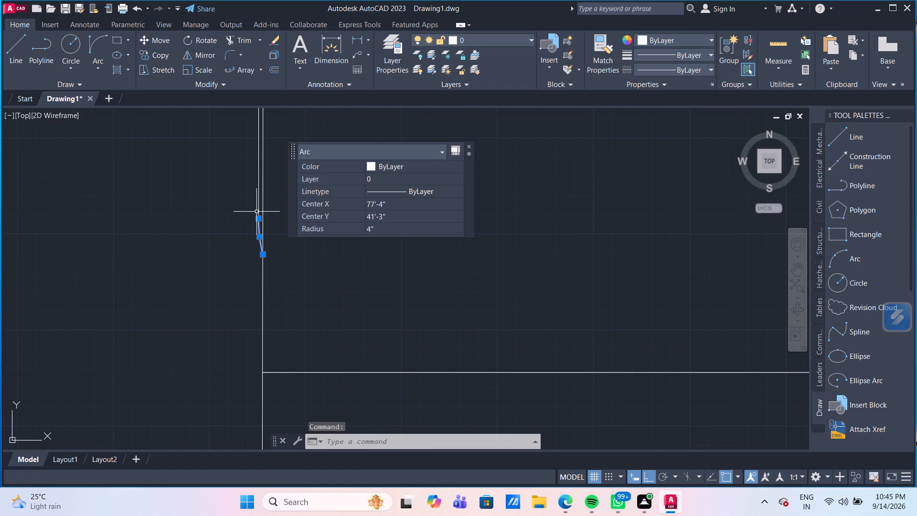
pyautogui.click(259, 210)
pyautogui.scroll(-4, 257, 208)
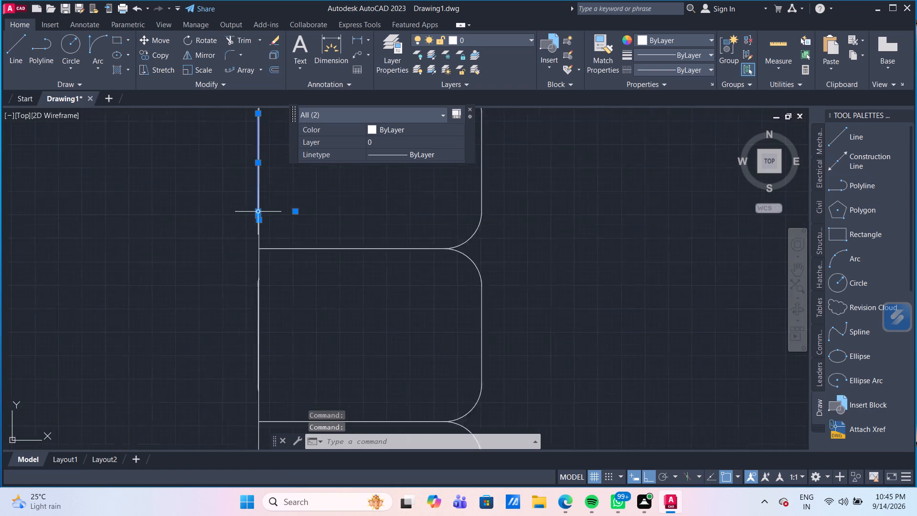
pyautogui.moveTo(252, 208); pyautogui.dragTo(235, 291, button='middle')
pyautogui.scroll(3, 247, 195)
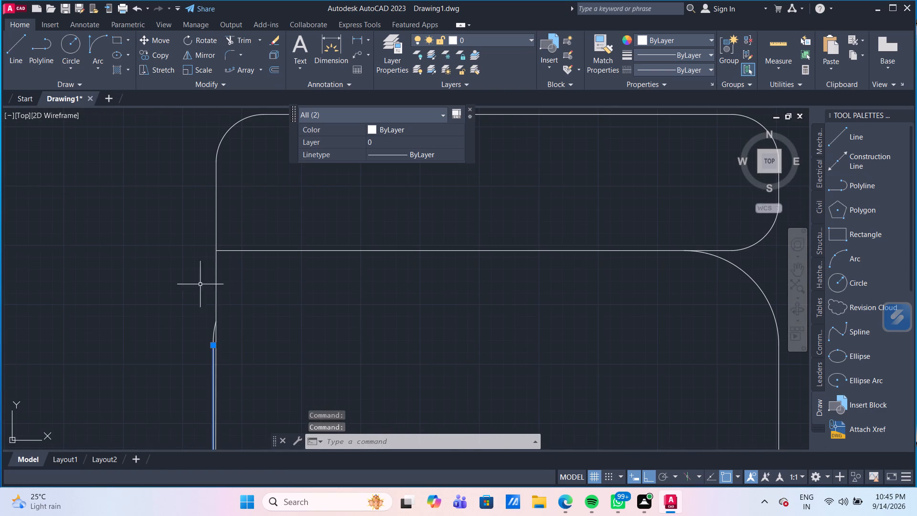
pyautogui.scroll(1, 201, 315)
pyautogui.click(219, 351)
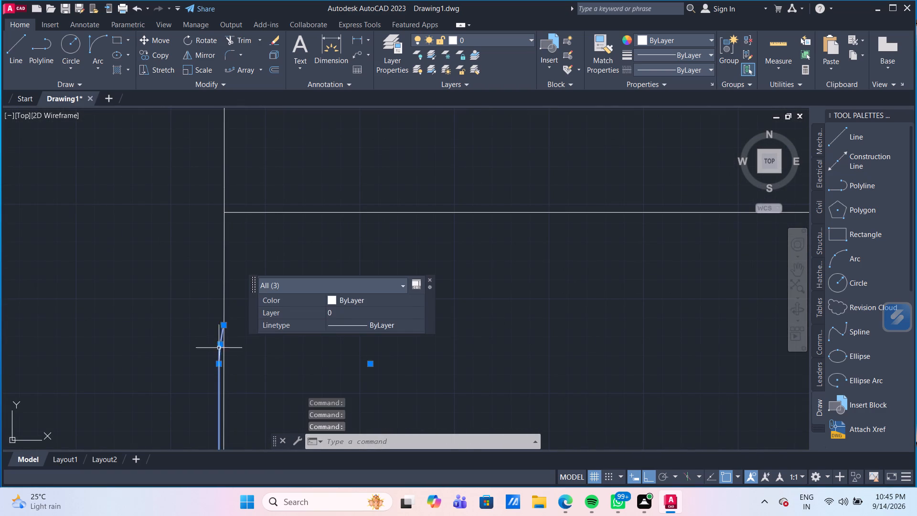
pyautogui.press('Delete')
# Delete the duplicate vertical lines and leftover corner arcs along the left edges of the two lower seat sections and the bottom corner section.
pyautogui.scroll(-2, 199, 312)
pyautogui.moveTo(199, 316); pyautogui.dragTo(213, 163, button='middle')
pyautogui.scroll(-1, 207, 408)
pyautogui.moveTo(214, 383); pyautogui.dragTo(224, 227, button='middle')
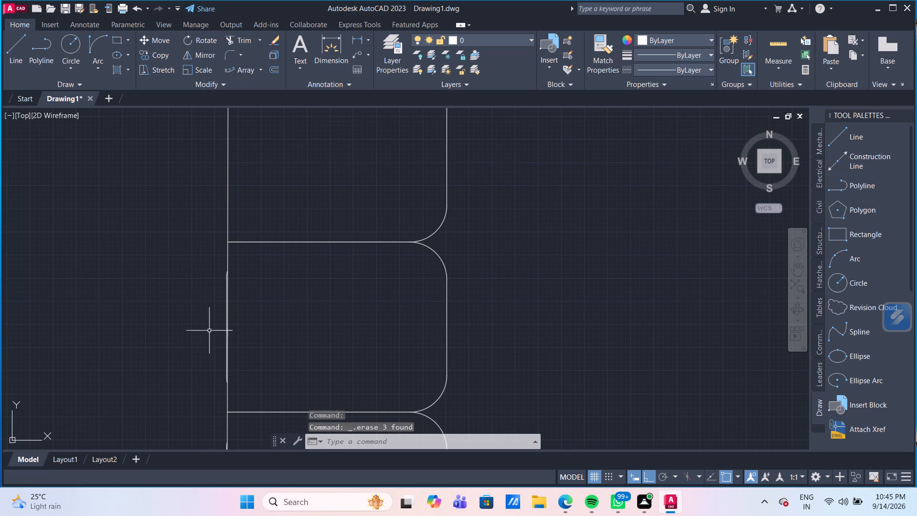
pyautogui.scroll(2, 219, 331)
pyautogui.scroll(2, 248, 207)
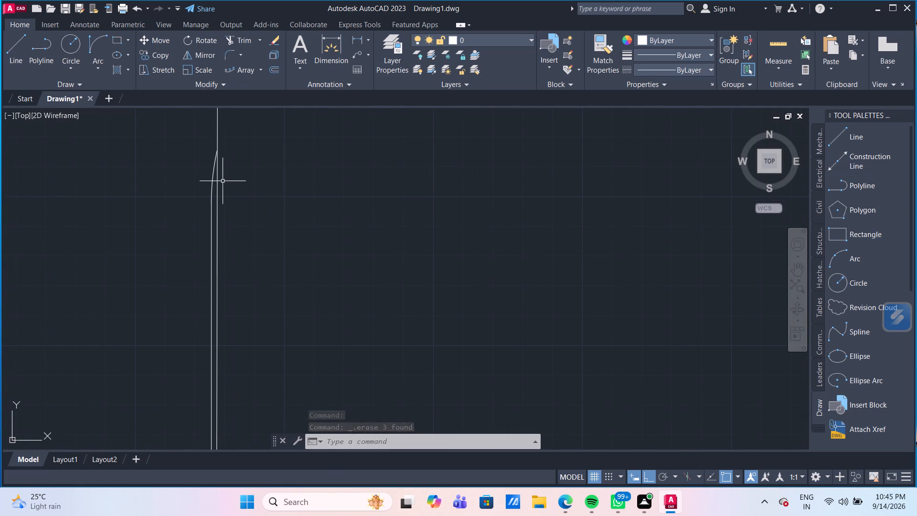
pyautogui.click(211, 179)
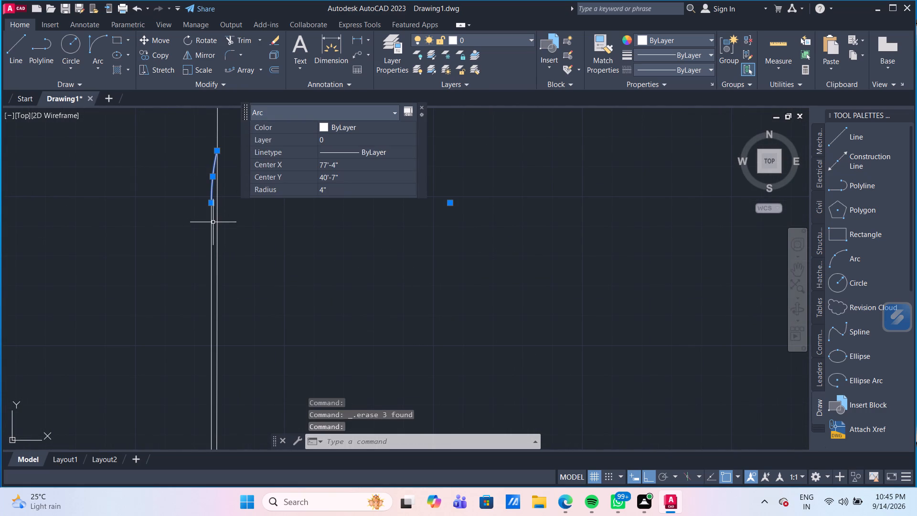
pyautogui.click(213, 222)
pyautogui.click(197, 233)
pyautogui.scroll(-2, 197, 233)
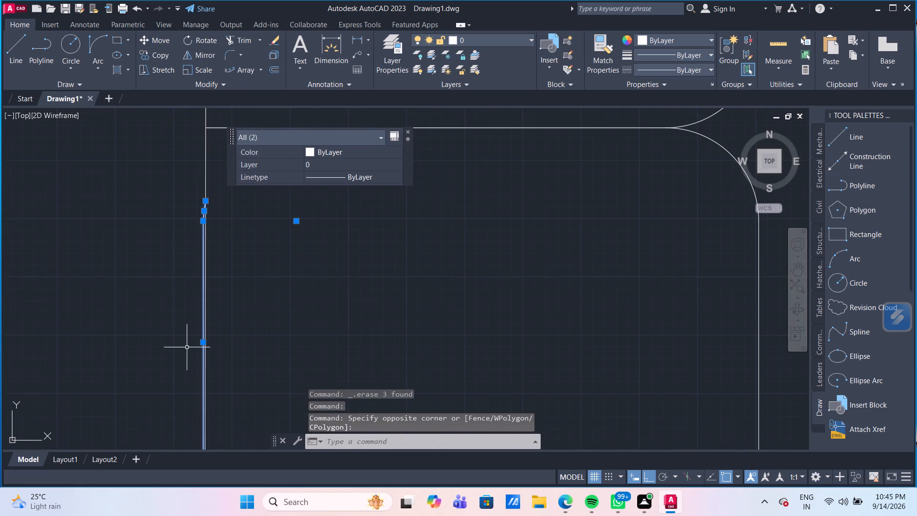
pyautogui.moveTo(187, 353); pyautogui.dragTo(203, 198, button='middle')
pyautogui.scroll(2, 192, 338)
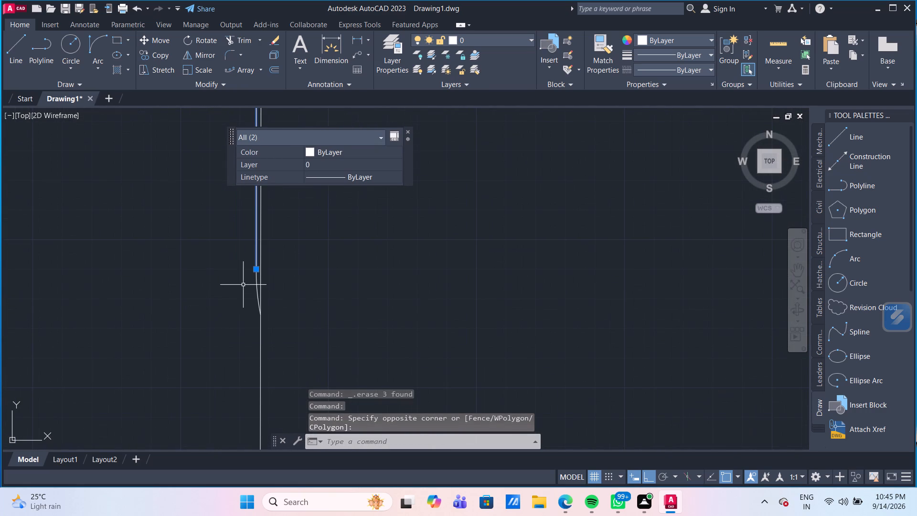
pyautogui.click(256, 286)
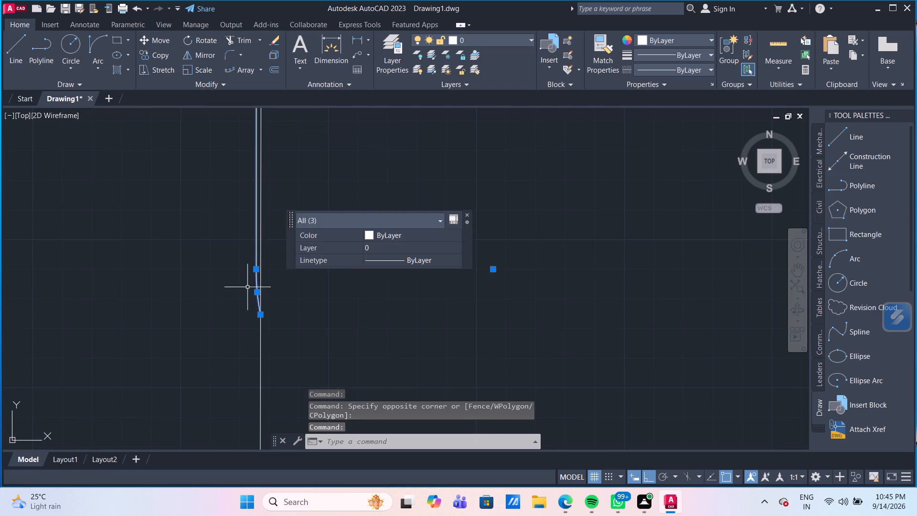
pyautogui.scroll(-3, 223, 287)
pyautogui.moveTo(211, 376); pyautogui.dragTo(194, 260, button='middle')
pyautogui.scroll(3, 236, 320)
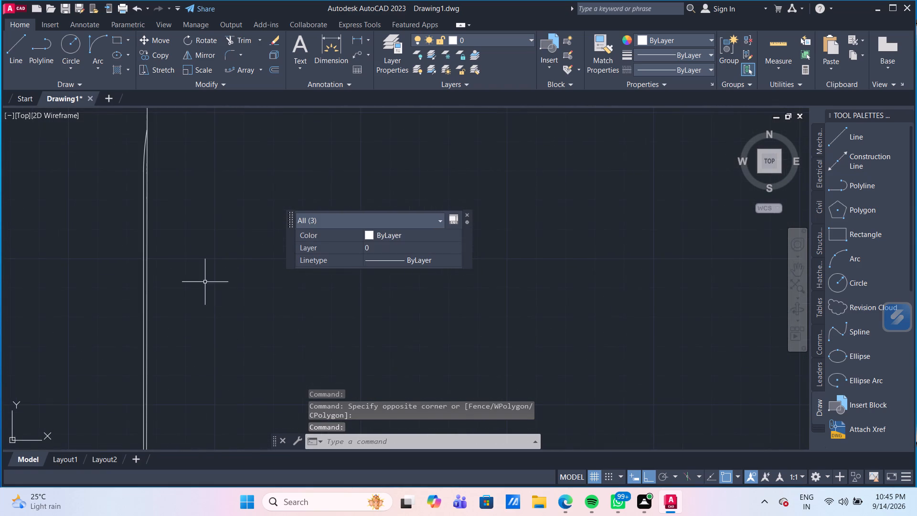
pyautogui.moveTo(132, 218); pyautogui.dragTo(150, 268, button='middle')
pyautogui.scroll(1, 150, 267)
pyautogui.scroll(1, 169, 214)
pyautogui.moveTo(169, 214); pyautogui.dragTo(186, 259, button='middle')
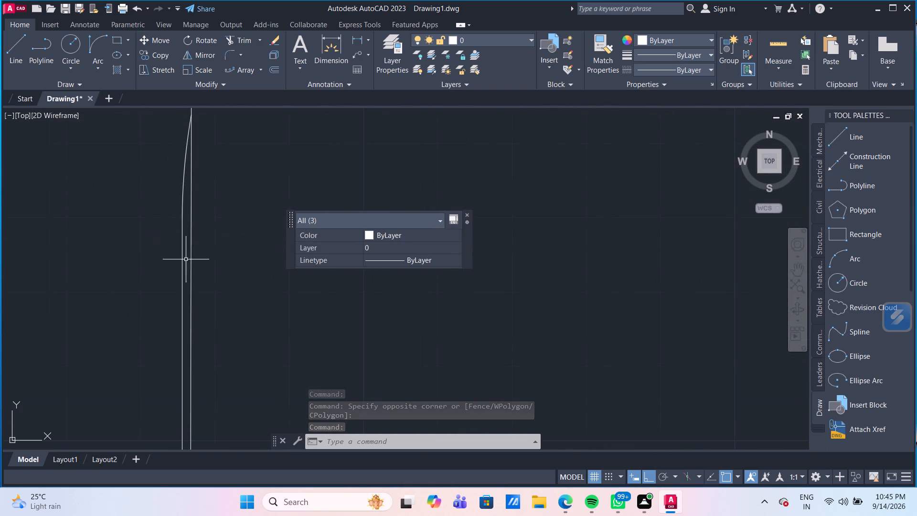
pyautogui.click(181, 194)
pyautogui.click(183, 236)
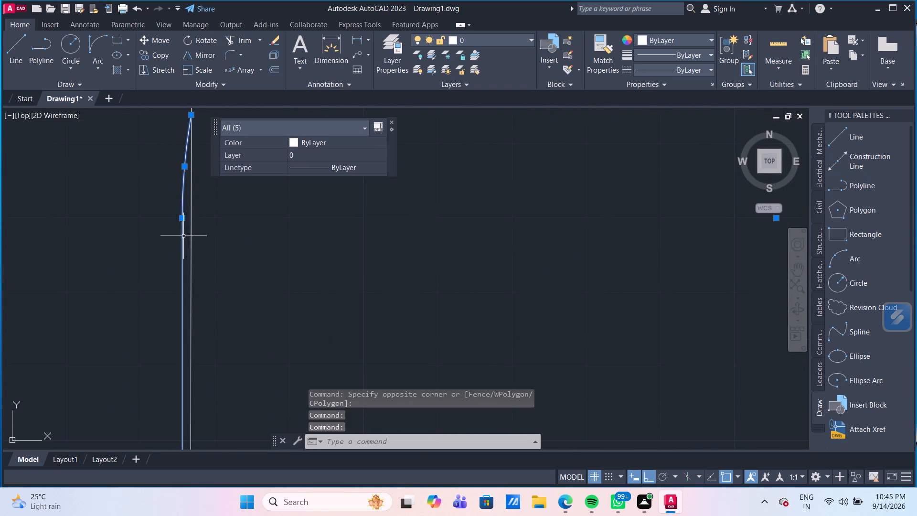
pyautogui.scroll(-4, 180, 237)
pyautogui.scroll(-2, 176, 345)
pyautogui.moveTo(177, 345); pyautogui.dragTo(188, 264, button='middle')
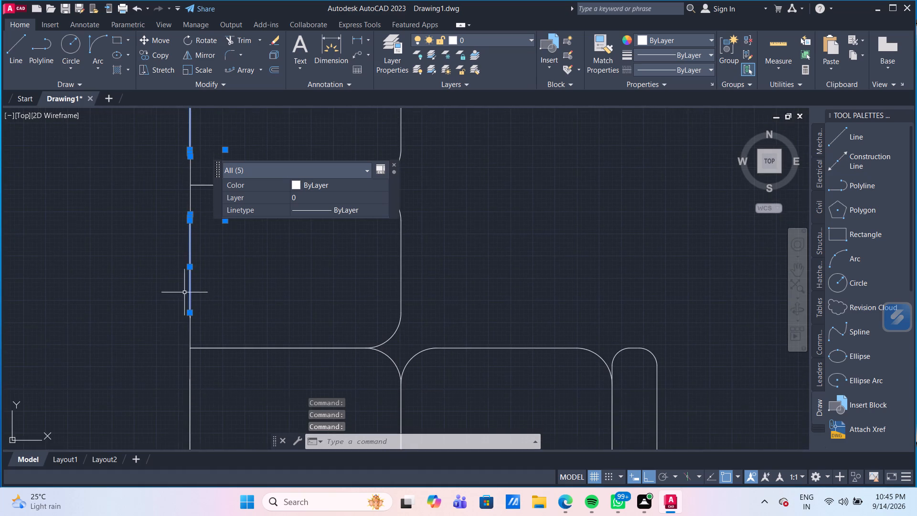
pyautogui.scroll(2, 183, 342)
pyautogui.scroll(5, 196, 287)
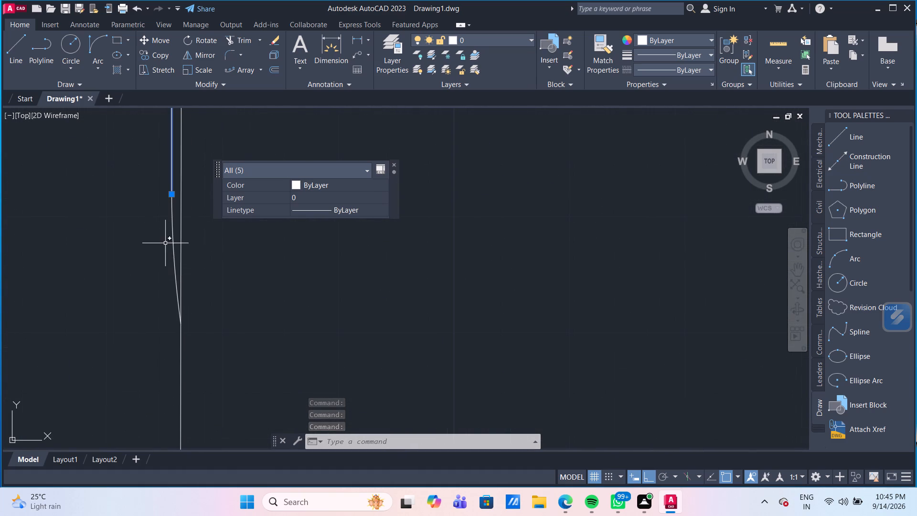
pyautogui.click(172, 243)
pyautogui.scroll(-7, 166, 282)
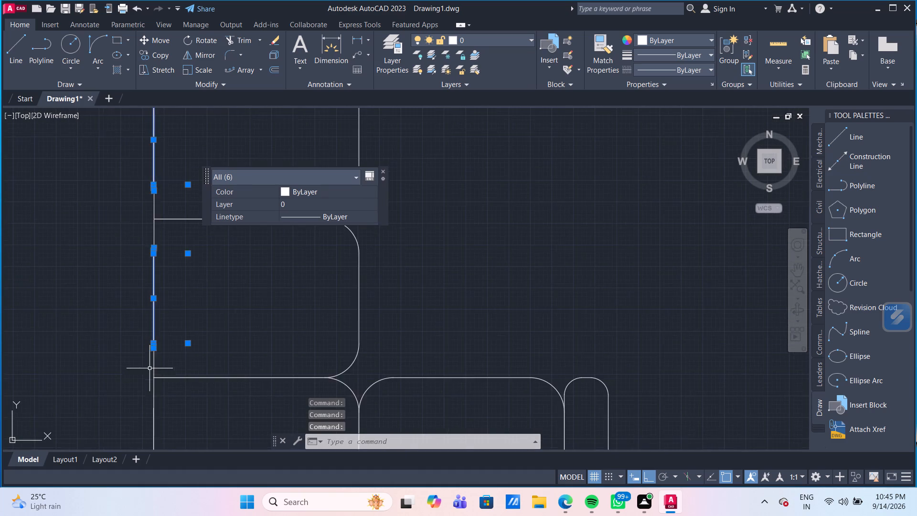
pyautogui.scroll(-2, 154, 372)
pyautogui.scroll(3, 154, 407)
pyautogui.moveTo(167, 393); pyautogui.dragTo(257, 290, button='middle')
pyautogui.scroll(1, 188, 358)
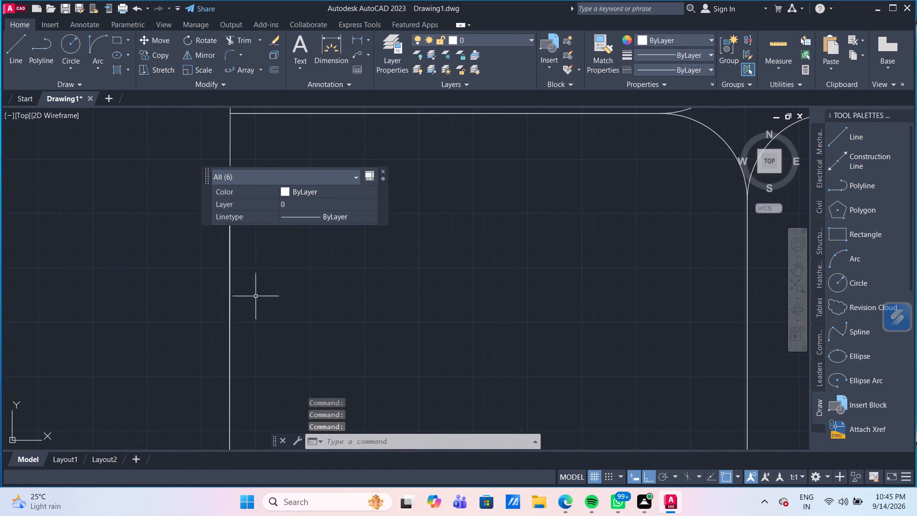
pyautogui.moveTo(232, 295); pyautogui.dragTo(184, 322, button='middle')
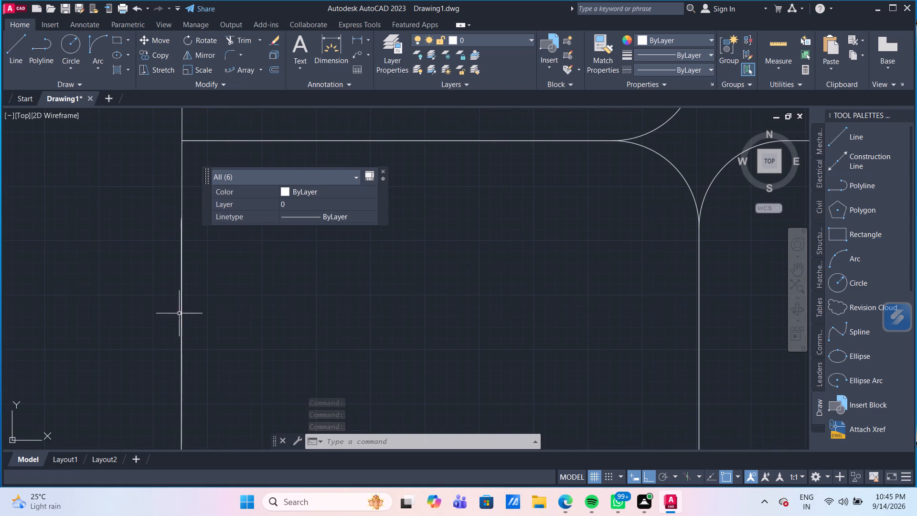
pyautogui.scroll(3, 173, 301)
pyautogui.moveTo(208, 279); pyautogui.dragTo(166, 354, button='middle')
pyautogui.scroll(-1, 186, 304)
pyautogui.moveTo(188, 311); pyautogui.dragTo(166, 396, button='middle')
pyautogui.scroll(2, 154, 269)
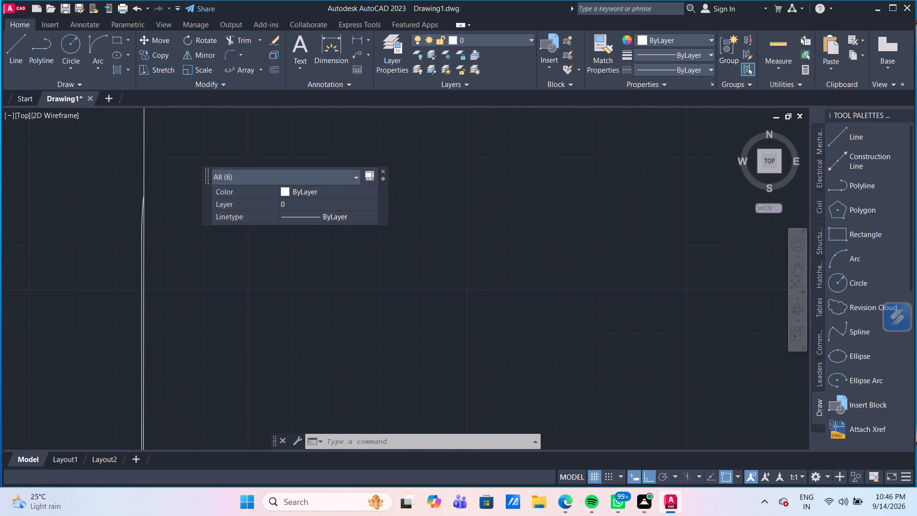
pyautogui.click(133, 198)
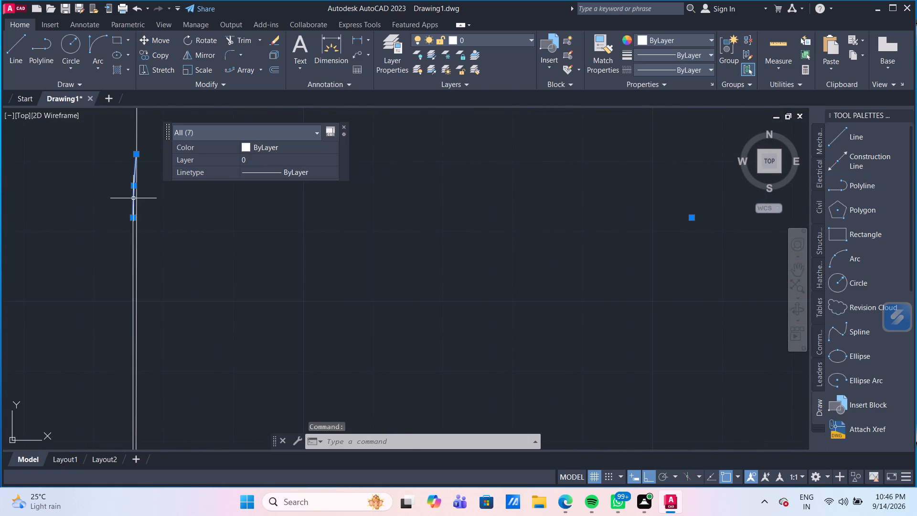
pyautogui.click(132, 232)
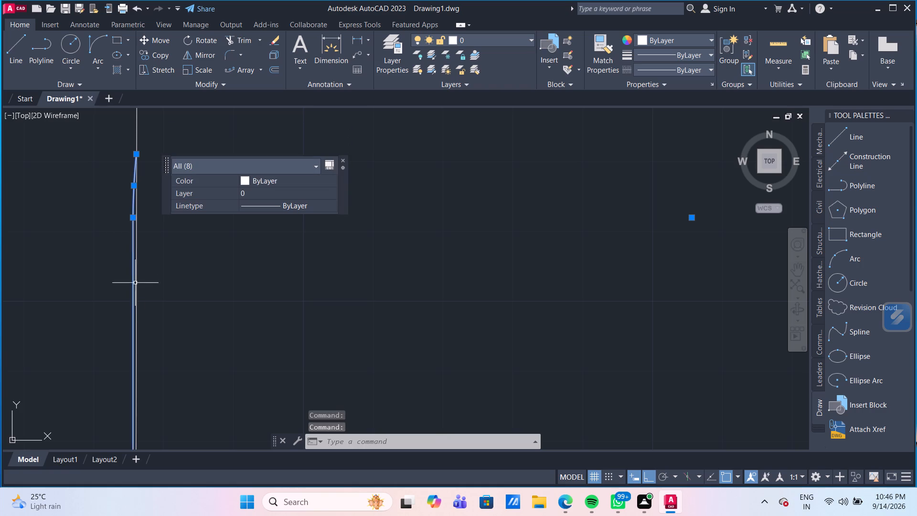
pyautogui.scroll(-4, 141, 285)
pyautogui.moveTo(133, 361); pyautogui.dragTo(147, 236, button='middle')
pyautogui.moveTo(130, 412); pyautogui.dragTo(130, 319, button='middle')
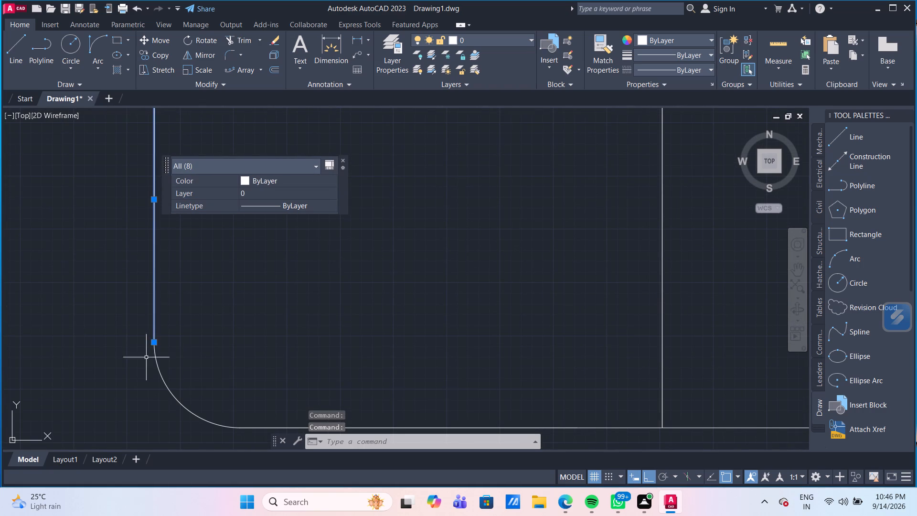
pyautogui.press('Delete')
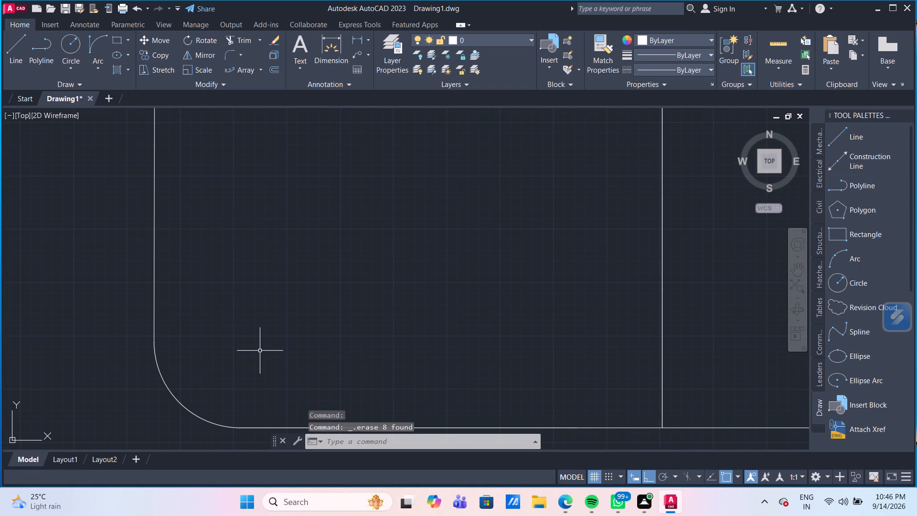
# Delete the stray zero-length line just below the sofa's bottom edge near the narrow end section.
pyautogui.scroll(-3, 260, 351)
pyautogui.moveTo(272, 310); pyautogui.dragTo(240, 317, button='middle')
pyautogui.moveTo(443, 384); pyautogui.dragTo(454, 392)
pyautogui.click(482, 402)
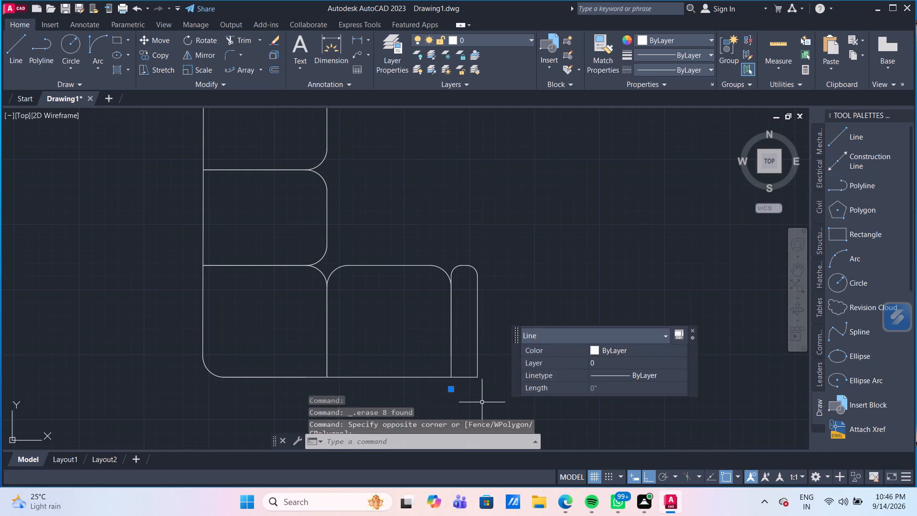
pyautogui.press('Delete')
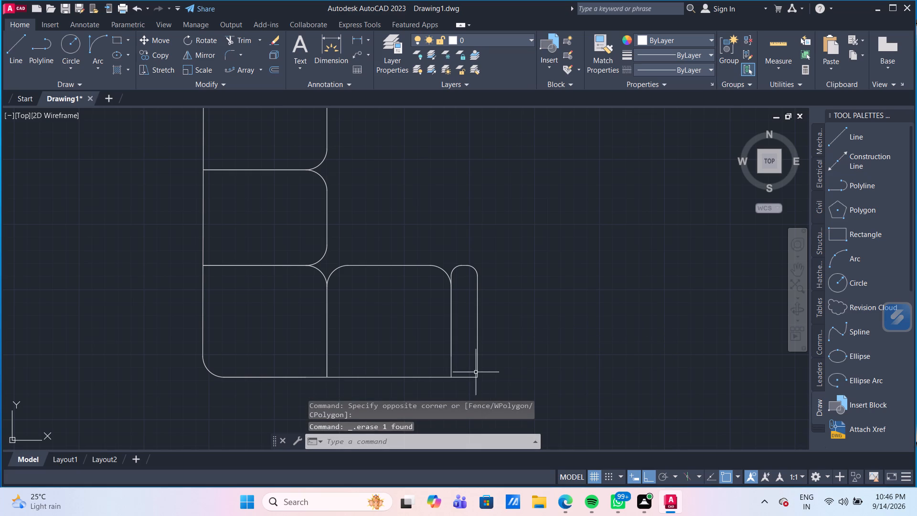
# Fillet the lower-right corner of the narrow end section between its right edge and the sofa's bottom line.
pyautogui.scroll(-3, 488, 344)
pyautogui.scroll(2, 504, 342)
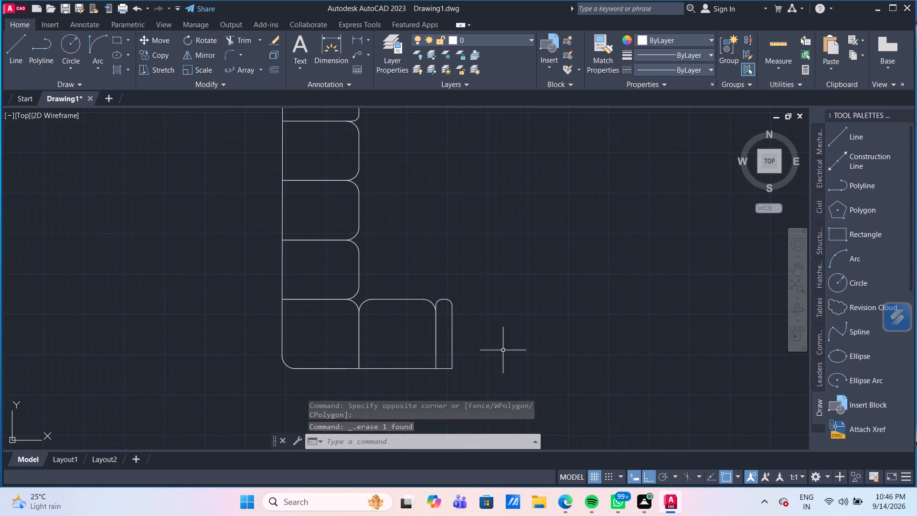
pyautogui.moveTo(481, 344); pyautogui.dragTo(382, 316, button='middle')
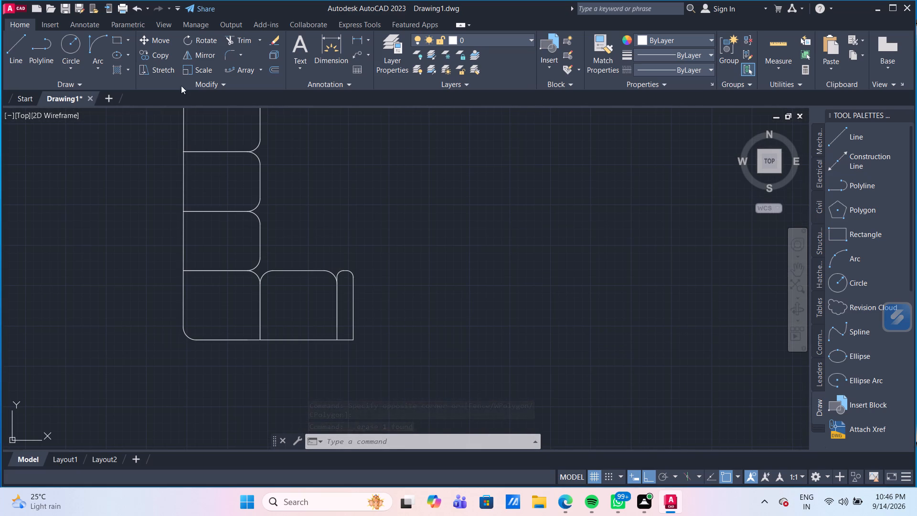
pyautogui.click(229, 59)
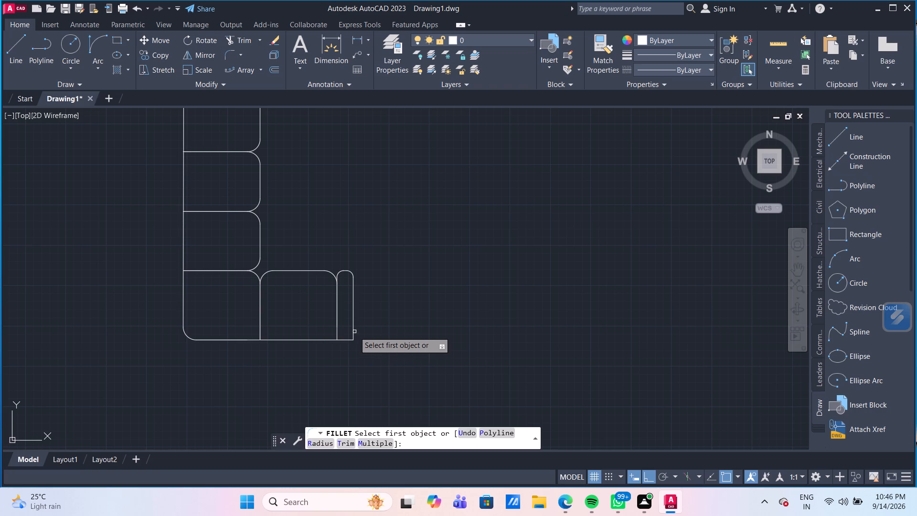
pyautogui.click(353, 331)
pyautogui.click(346, 341)
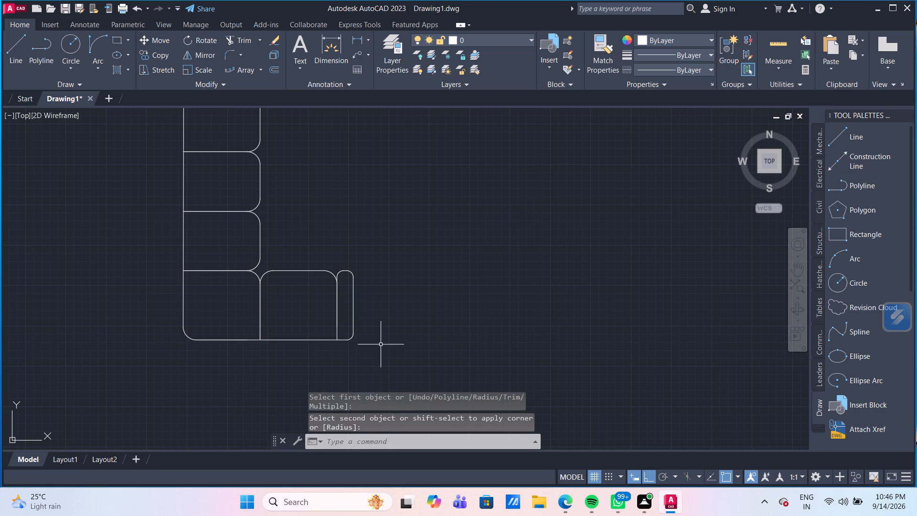
pyautogui.press('Delete')
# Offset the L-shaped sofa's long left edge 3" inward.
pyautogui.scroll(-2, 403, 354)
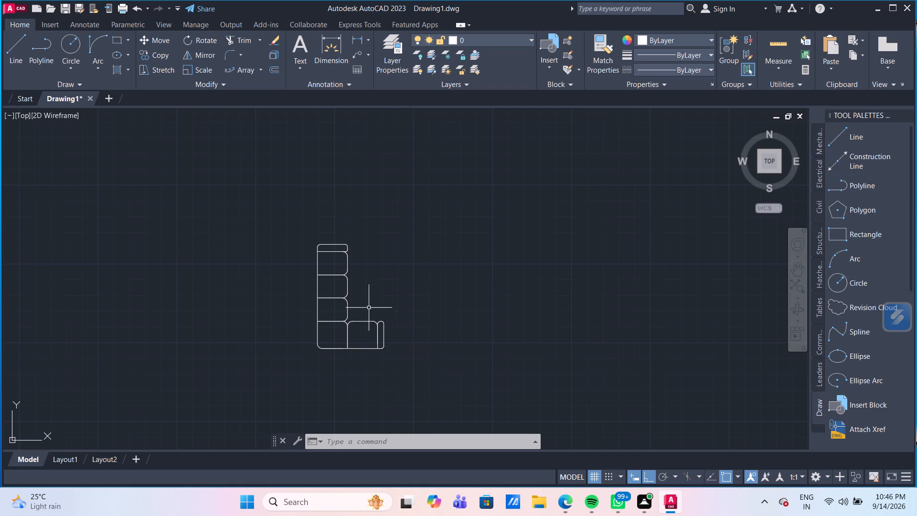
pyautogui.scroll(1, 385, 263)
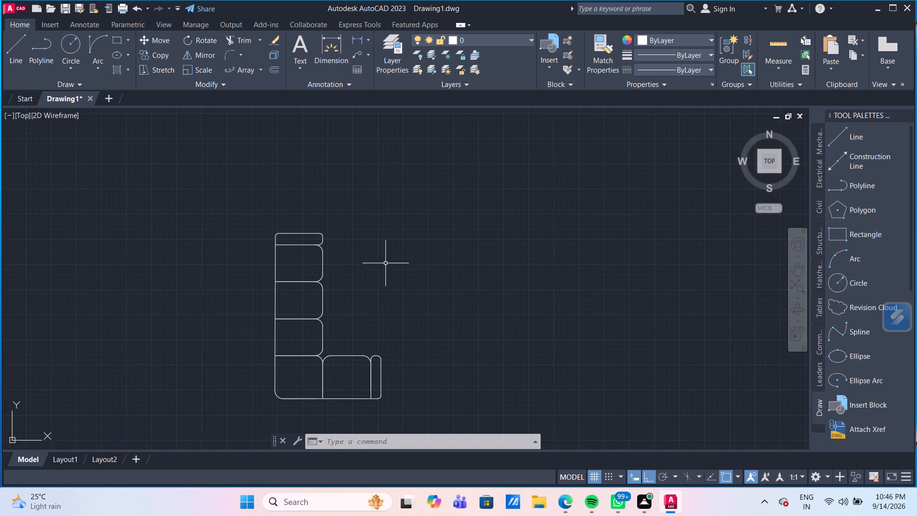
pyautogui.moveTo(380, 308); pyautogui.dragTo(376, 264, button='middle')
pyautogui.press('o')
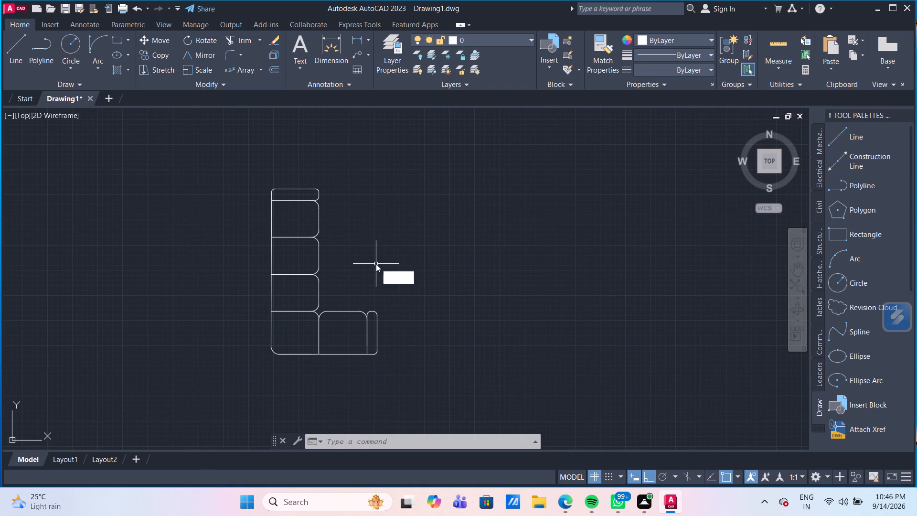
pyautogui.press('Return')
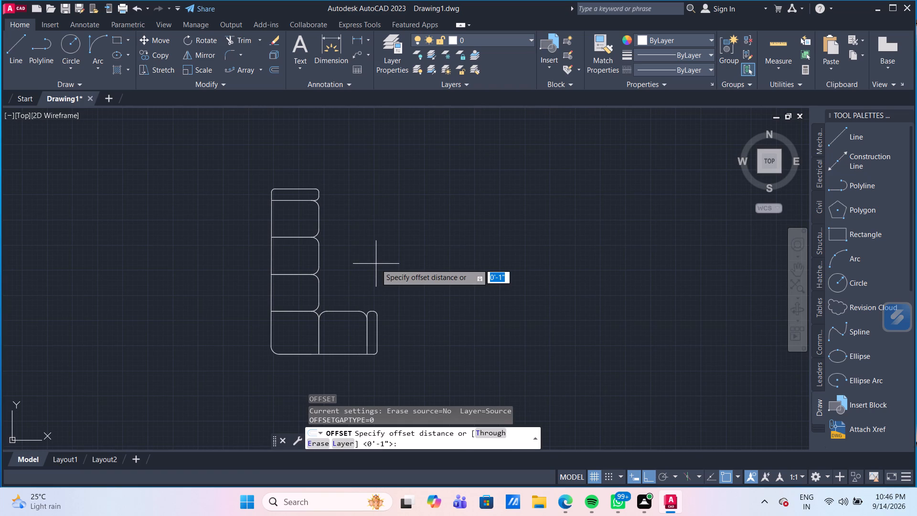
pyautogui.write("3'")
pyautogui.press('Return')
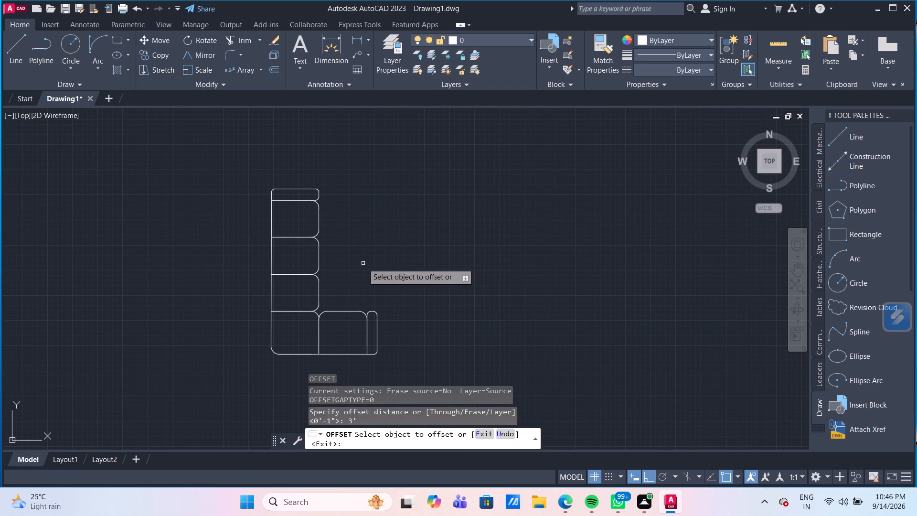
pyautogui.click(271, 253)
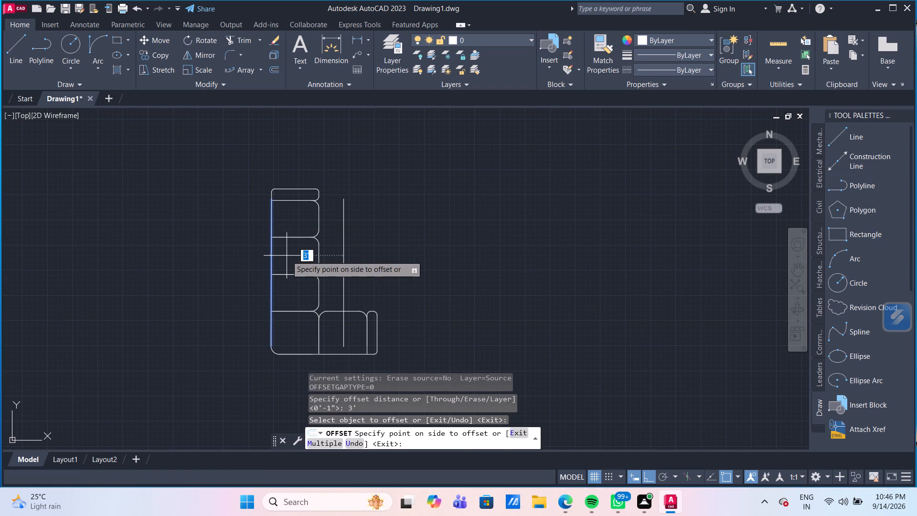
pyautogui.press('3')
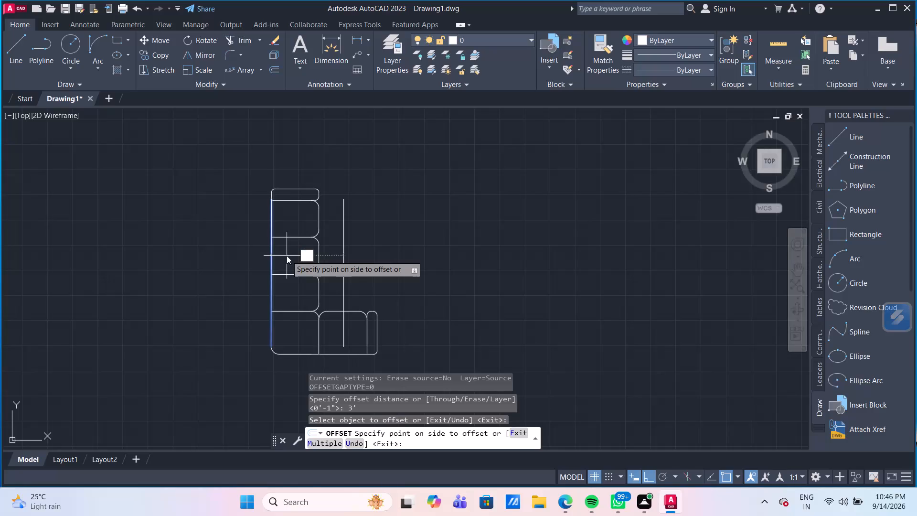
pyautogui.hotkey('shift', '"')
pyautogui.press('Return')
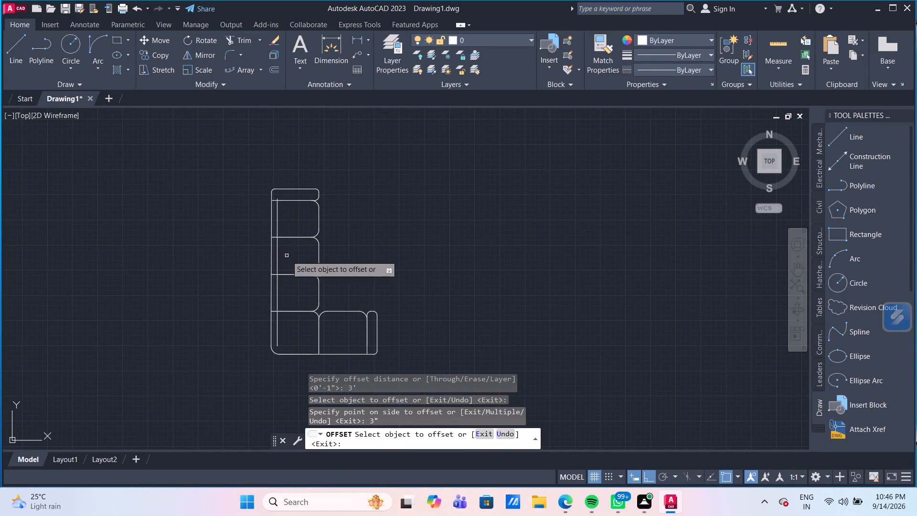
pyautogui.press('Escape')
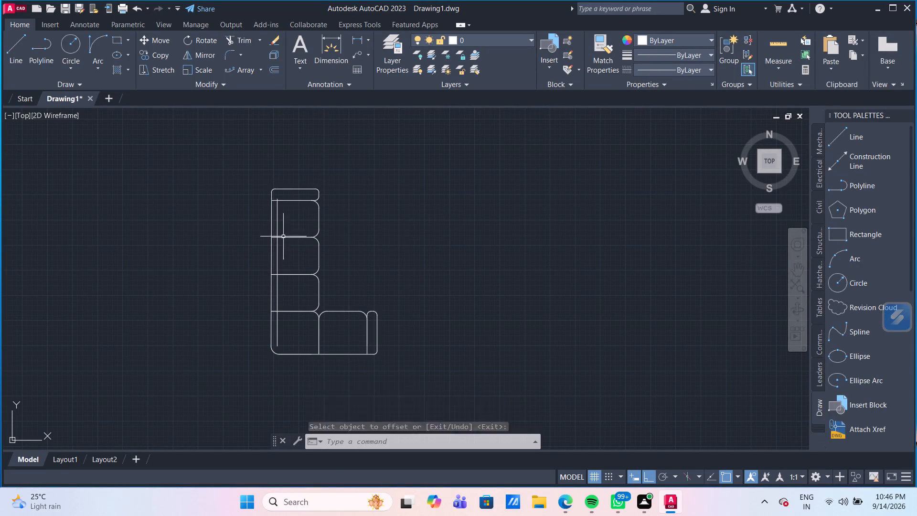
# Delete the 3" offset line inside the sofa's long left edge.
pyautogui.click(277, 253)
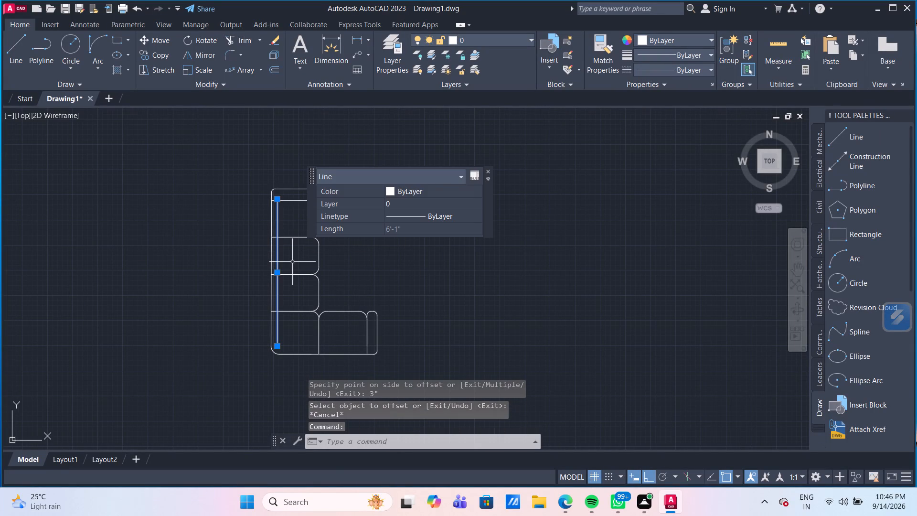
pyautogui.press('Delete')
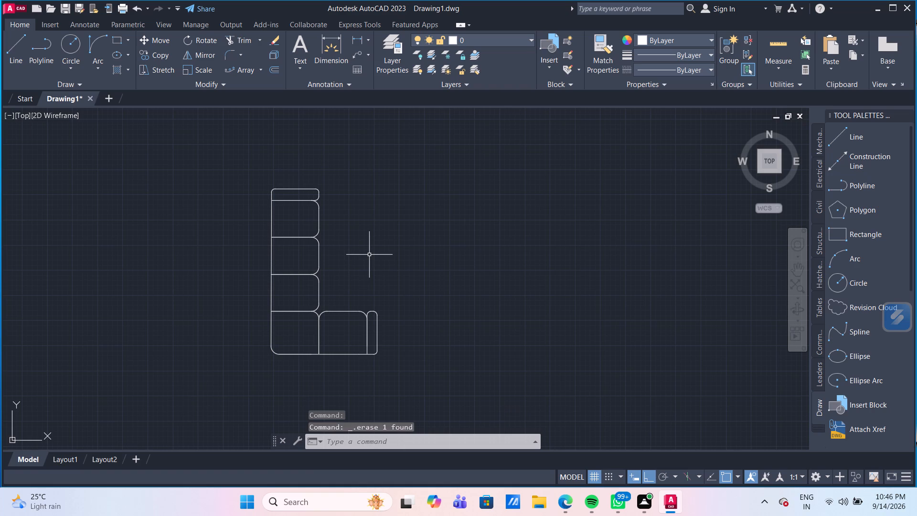
# Offset the sofa's long left edge and its bottom edge 4" inward to form the backrest lines.
pyautogui.press('o')
pyautogui.press('Return')
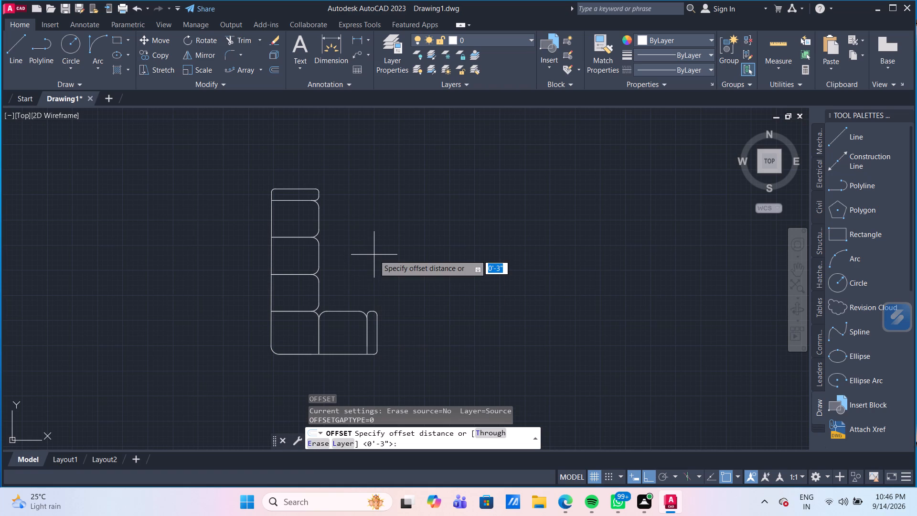
pyautogui.write('4"')
pyautogui.press('Return')
pyautogui.click(272, 294)
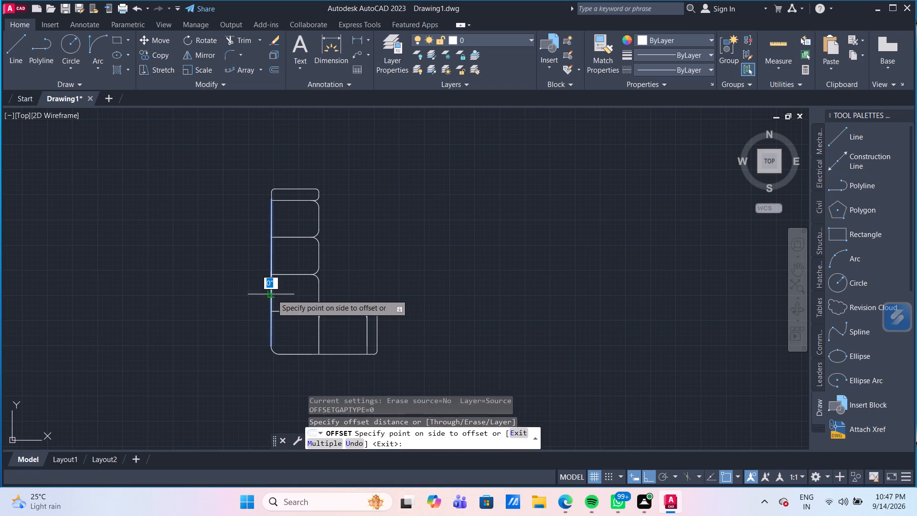
pyautogui.click(288, 291)
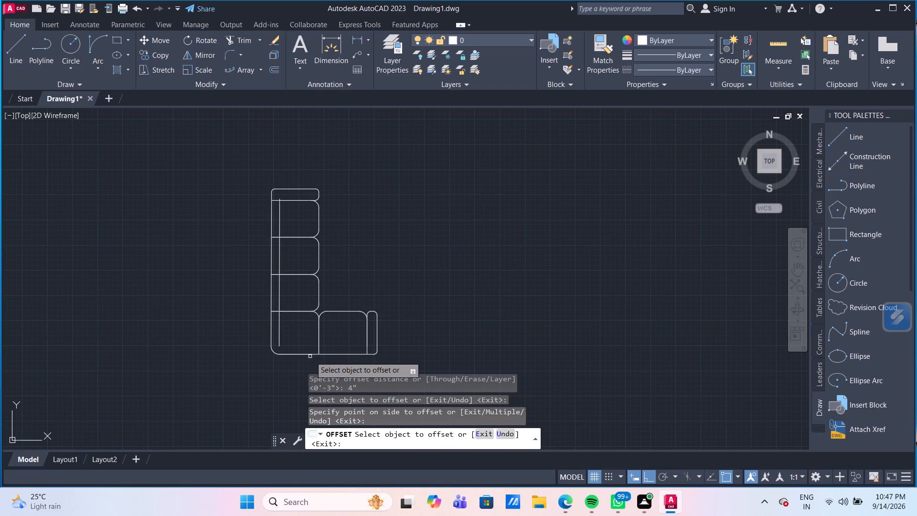
pyautogui.click(307, 355)
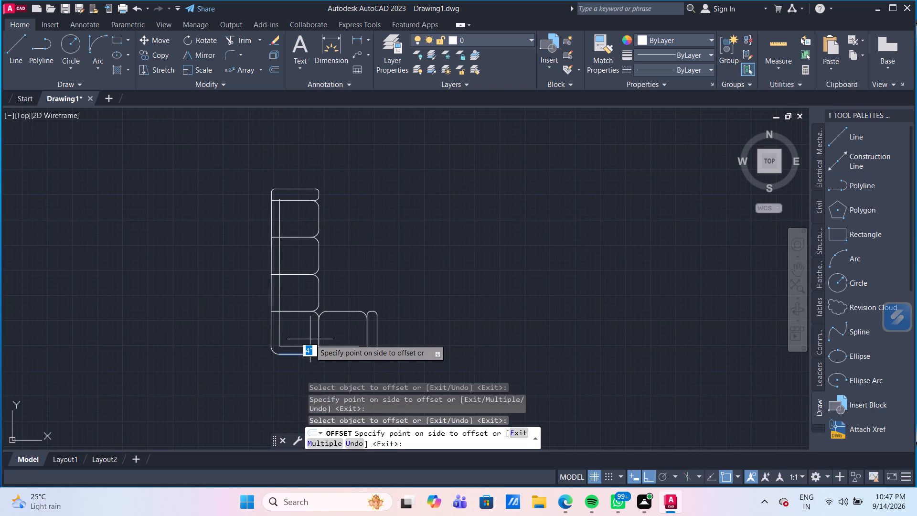
pyautogui.click(310, 339)
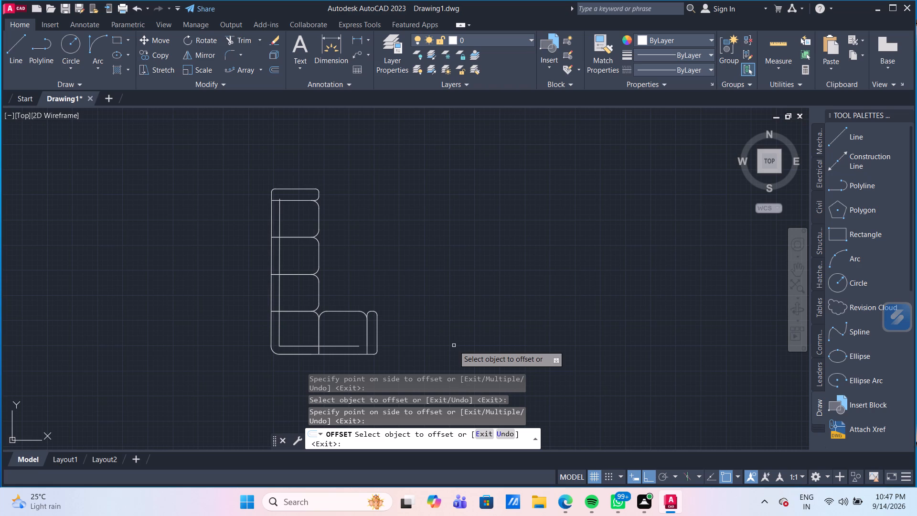
pyautogui.press('Escape')
# Extend the horizontal backrest line to the sofa's right outer edge and the vertical one to its top edge.
pyautogui.write('EX')
pyautogui.press('Return')
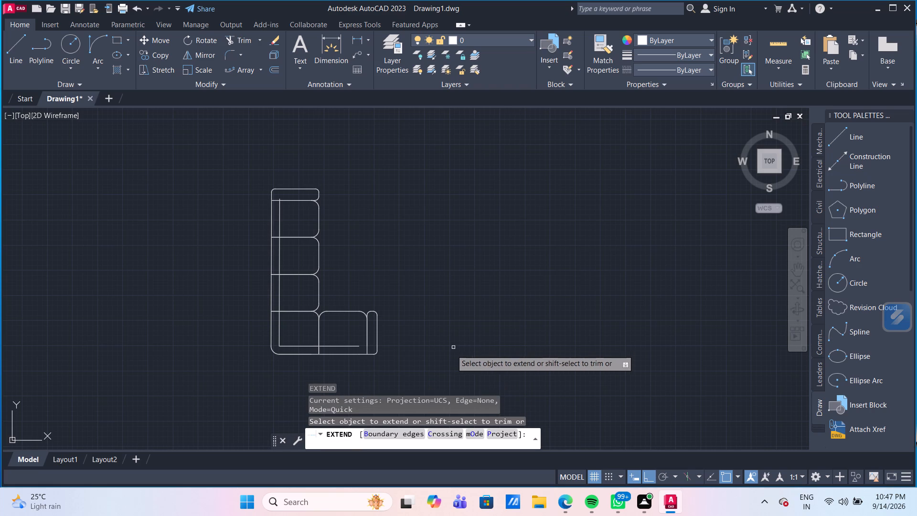
pyautogui.click(354, 345)
pyautogui.click(363, 347)
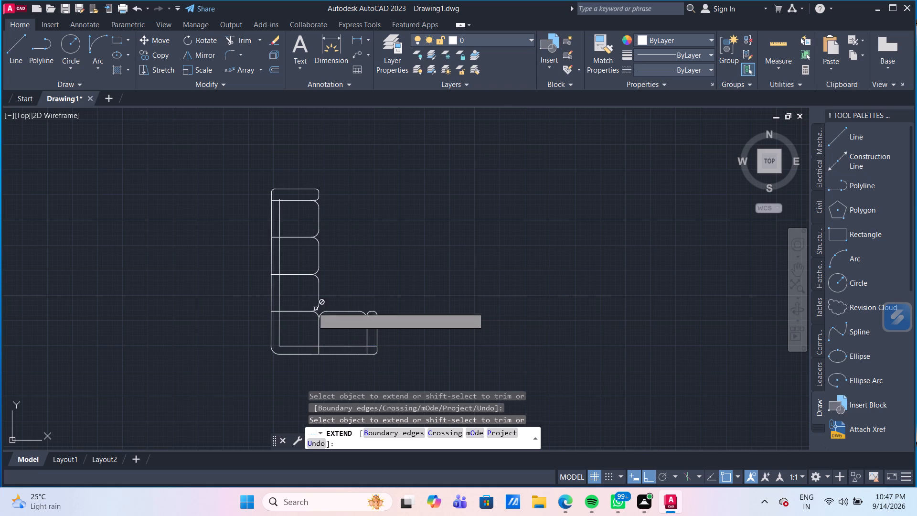
pyautogui.click(280, 211)
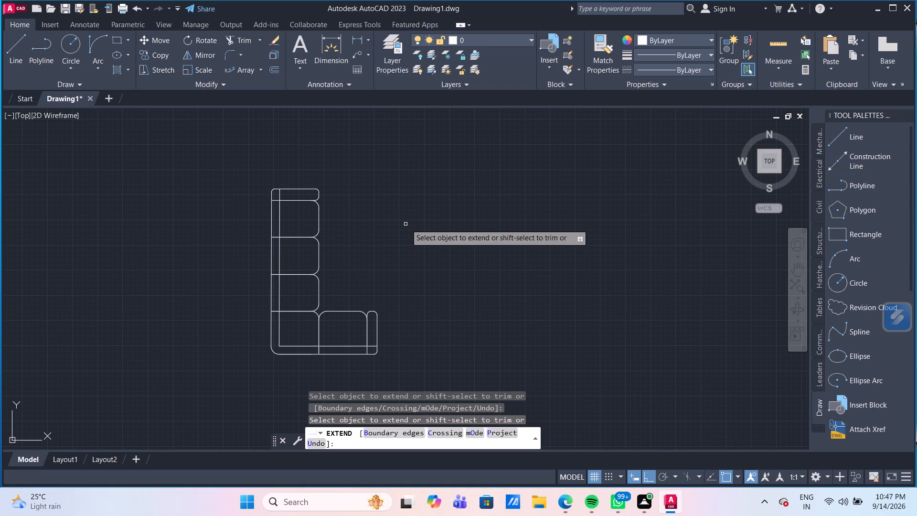
pyautogui.press('Escape')
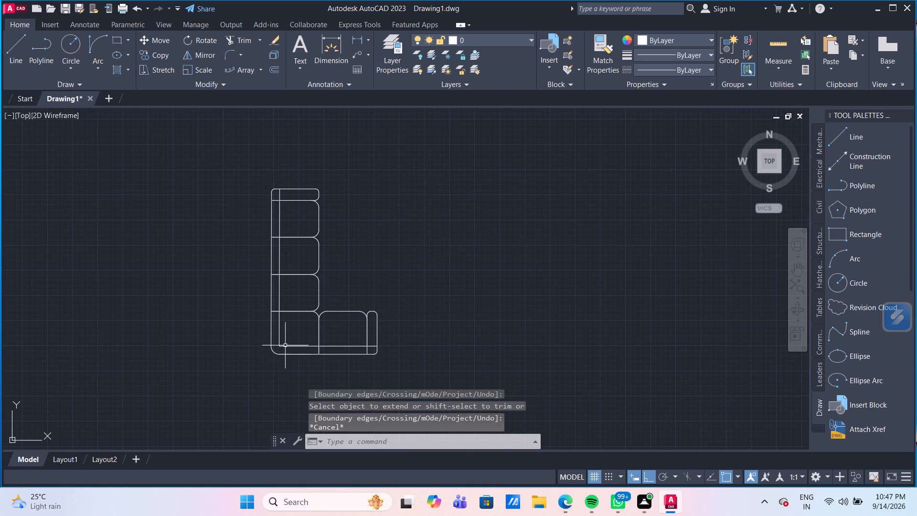
# Copy the right-hand pillow of the lower bedroom's bed into the empty space outside the plan's right wall.
pyautogui.scroll(1, 285, 345)
pyautogui.middleClick(291, 309)
pyautogui.scroll(1, 291, 309)
pyautogui.scroll(-2, 291, 309)
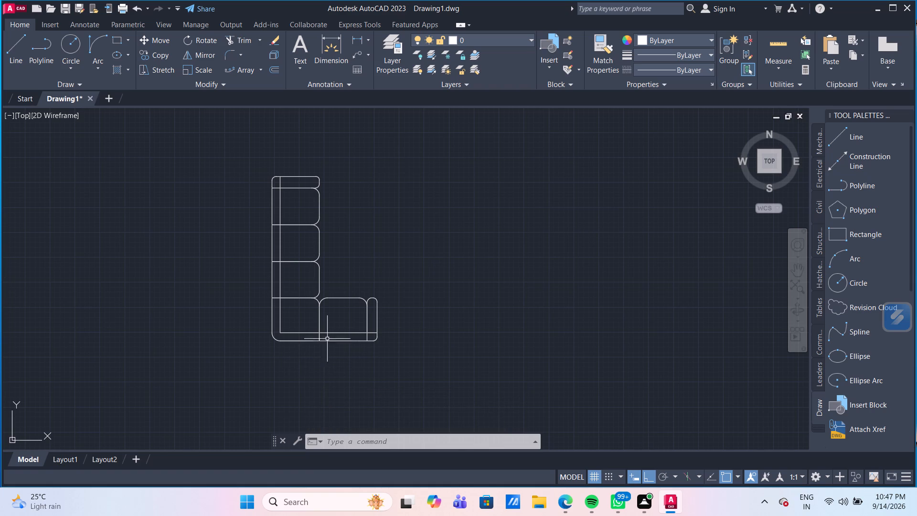
pyautogui.scroll(-4, 366, 322)
pyautogui.scroll(2, 208, 374)
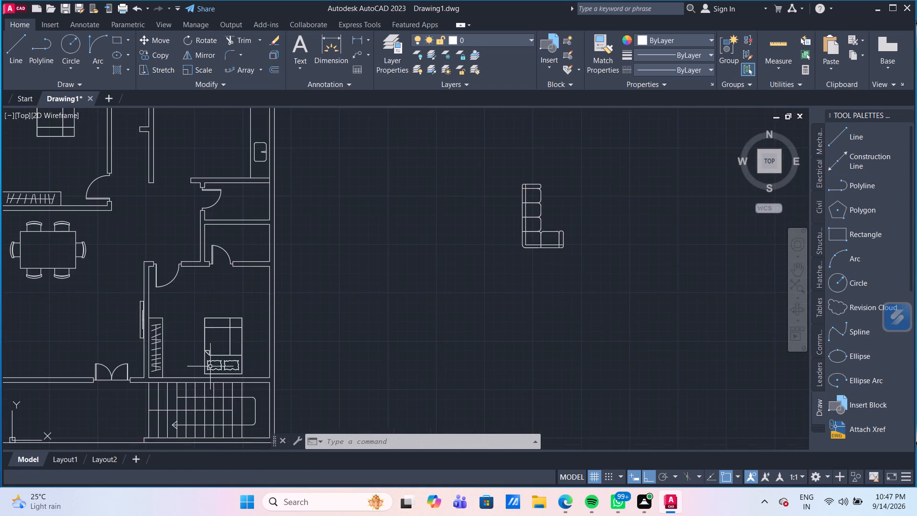
pyautogui.scroll(3, 222, 368)
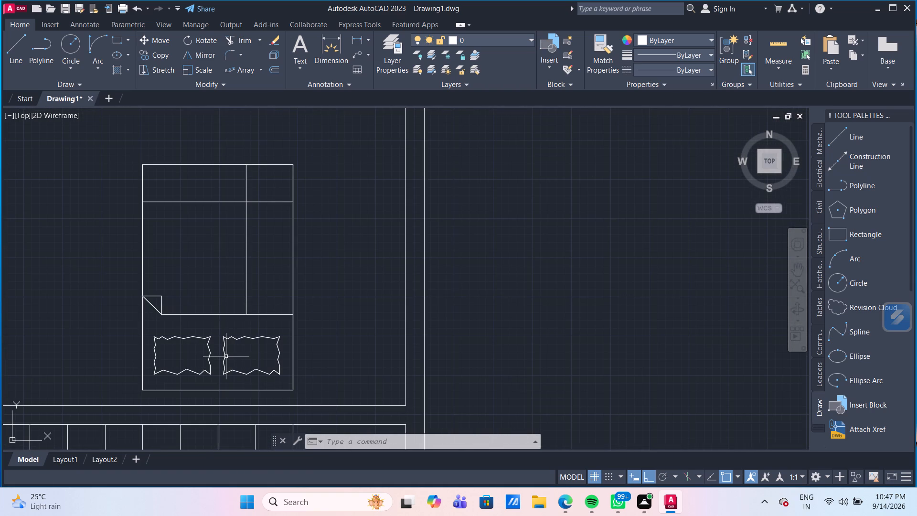
pyautogui.click(223, 356)
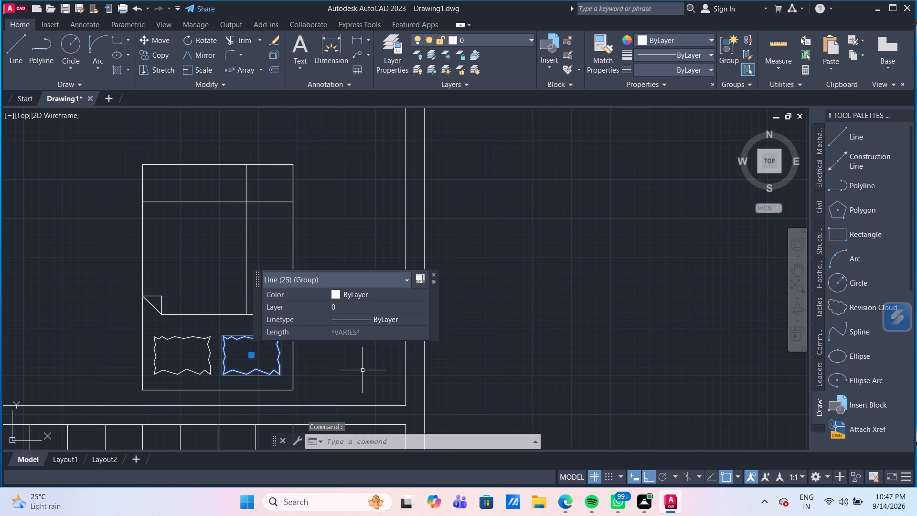
pyautogui.write('CO')
pyautogui.press('Return')
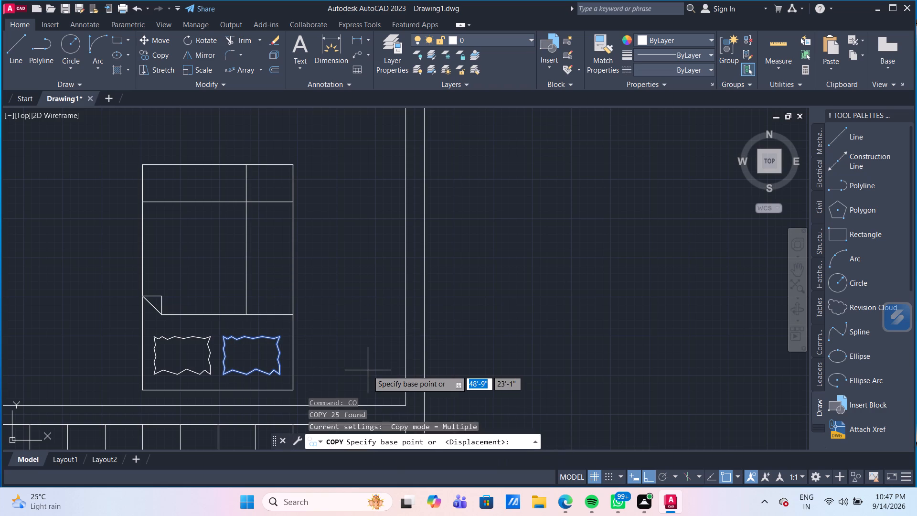
pyautogui.click(271, 349)
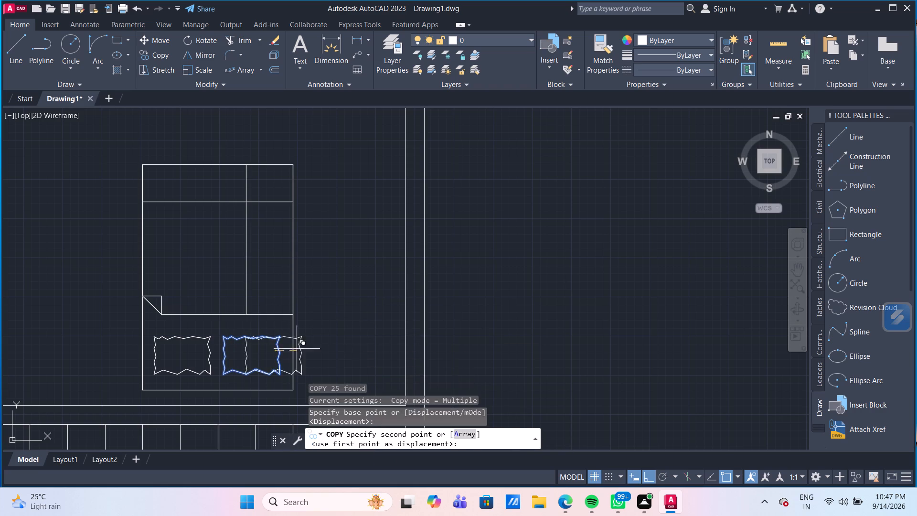
pyautogui.click(575, 319)
pyautogui.press('Escape')
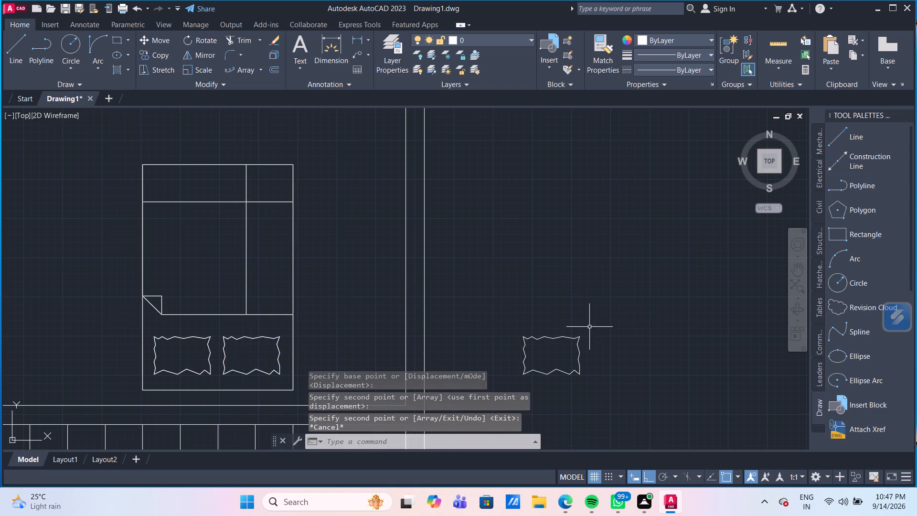
# With Ortho off, copy the loose pillow outside the plan to the open area inside the L-shaped sofa's corner.
pyautogui.scroll(-1, 597, 368)
pyautogui.moveTo(598, 380); pyautogui.dragTo(493, 289, button='middle')
pyautogui.moveTo(495, 291); pyautogui.dragTo(485, 285)
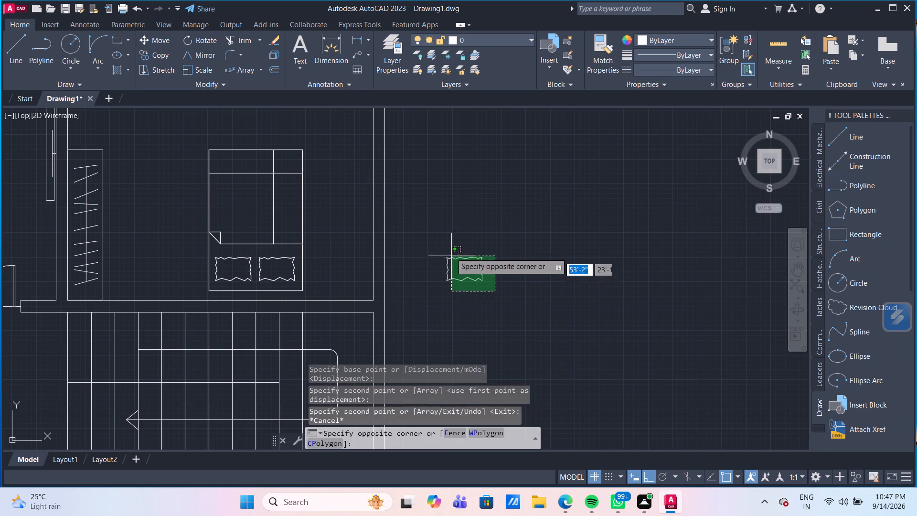
pyautogui.click(439, 231)
pyautogui.scroll(-3, 439, 231)
pyautogui.moveTo(533, 283); pyautogui.dragTo(331, 322, button='middle')
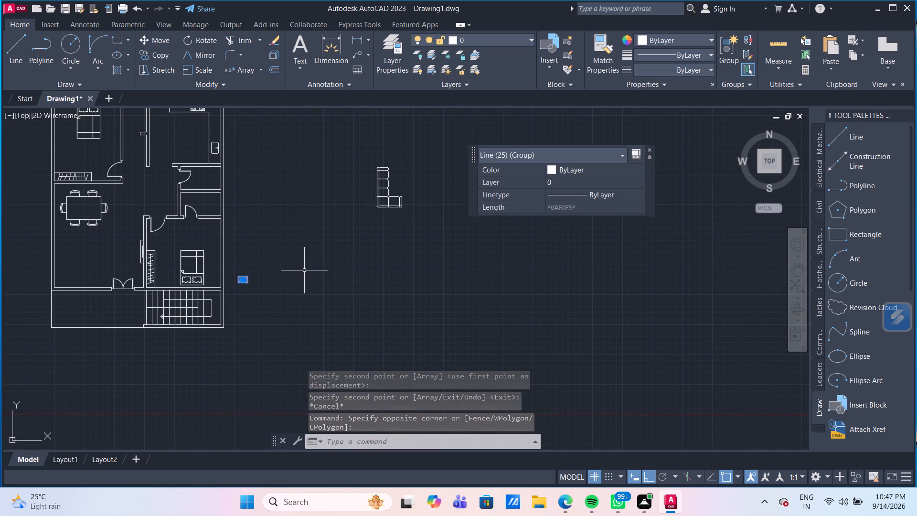
pyautogui.write('CO')
pyautogui.press('Return')
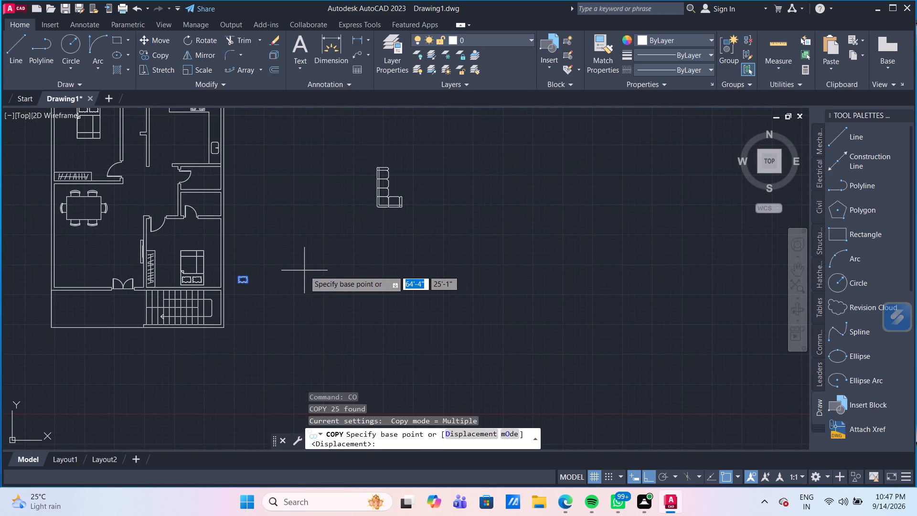
pyautogui.moveTo(650, 482); pyautogui.dragTo(649, 482)
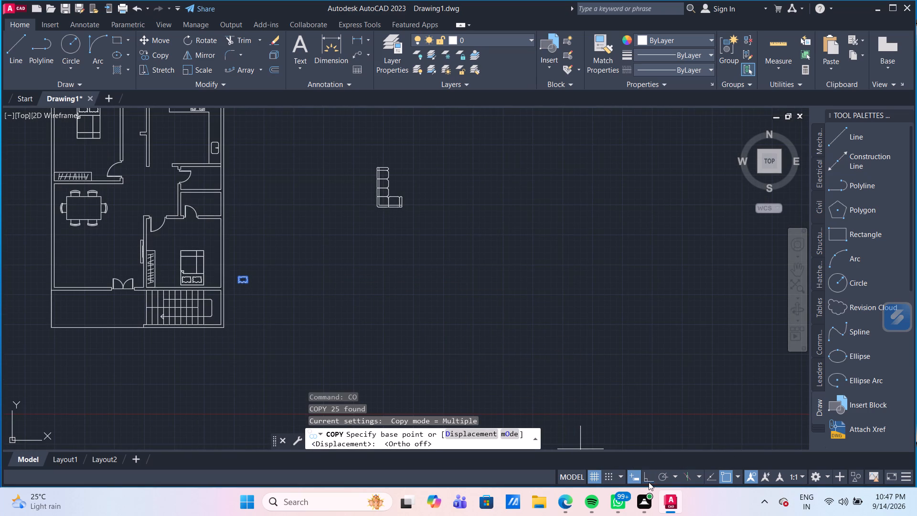
pyautogui.moveTo(649, 482); pyautogui.dragTo(636, 474)
pyautogui.scroll(3, 263, 316)
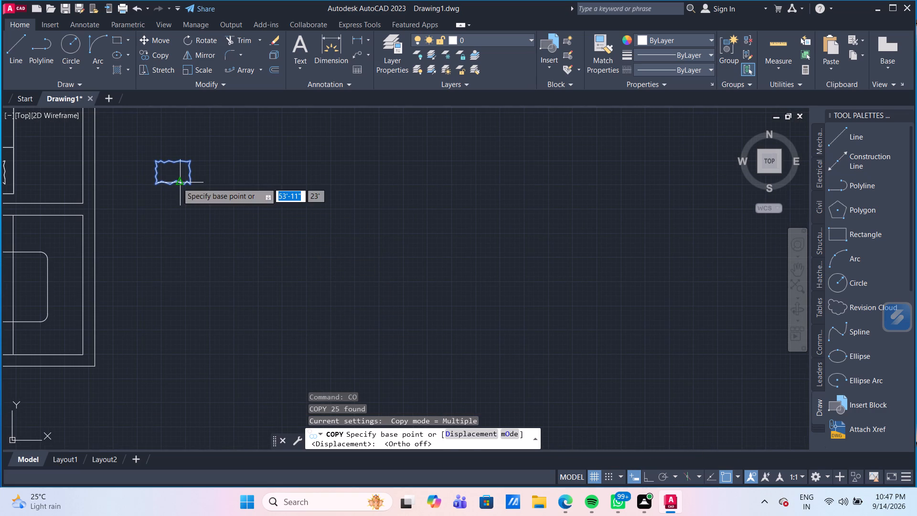
pyautogui.click(177, 183)
pyautogui.scroll(-2, 416, 142)
pyautogui.moveTo(422, 155); pyautogui.dragTo(293, 363, button='middle')
pyautogui.scroll(-1, 422, 159)
pyautogui.scroll(3, 382, 288)
pyautogui.click(383, 226)
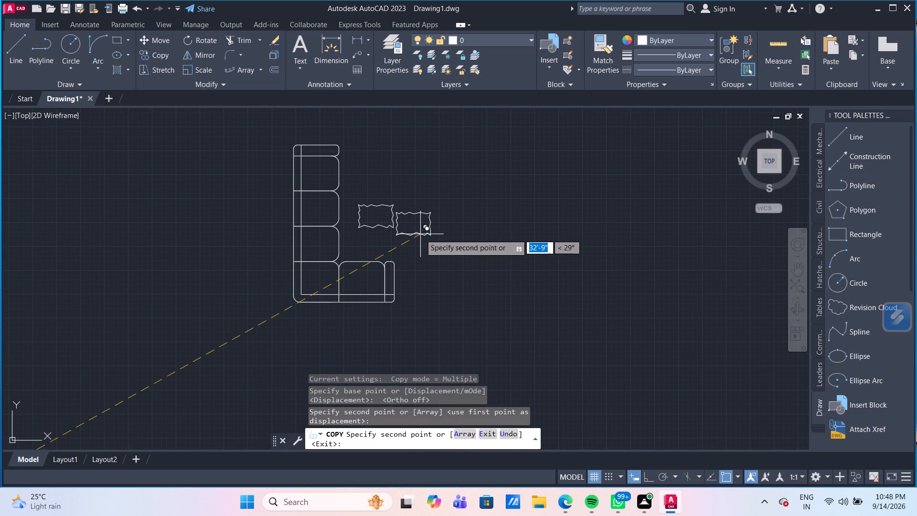
pyautogui.press('Escape')
pyautogui.scroll(1, 298, 307)
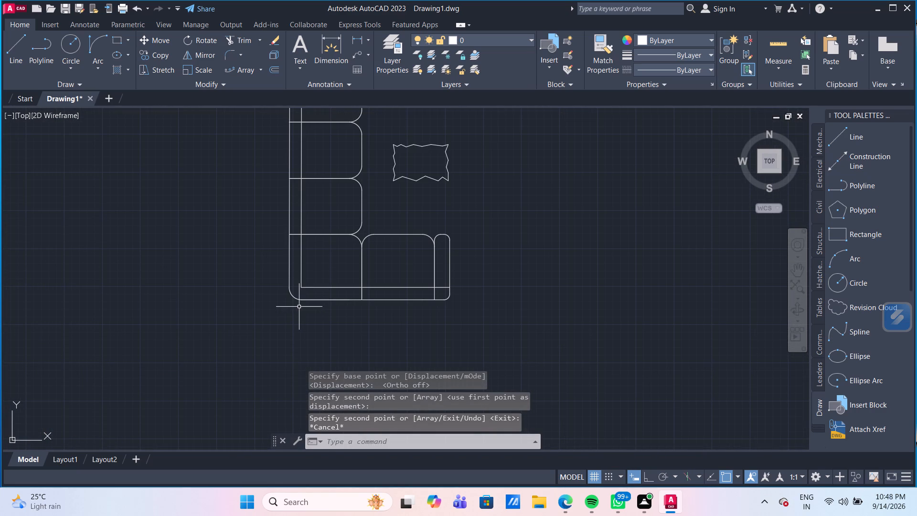
# Fillet the inner corner where the sofa's horizontal and vertical backrest lines meet.
pyautogui.click(234, 54)
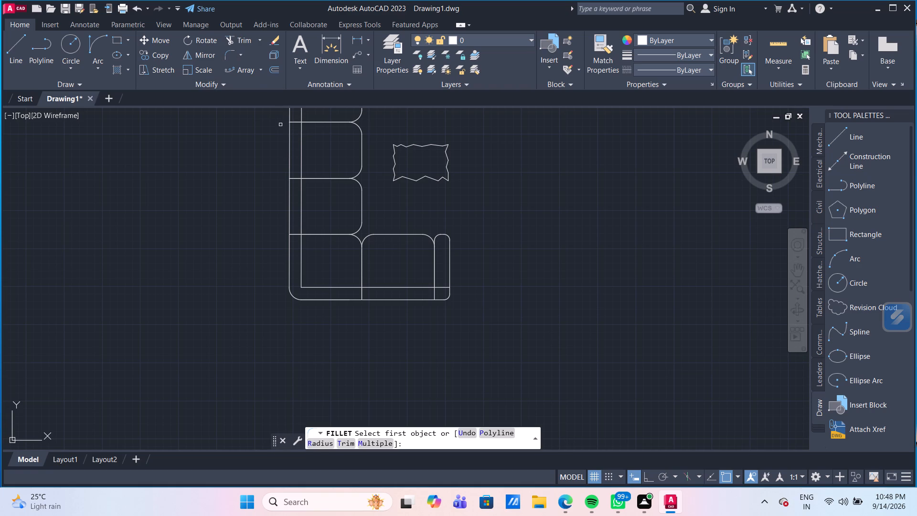
pyautogui.click(314, 287)
pyautogui.click(299, 274)
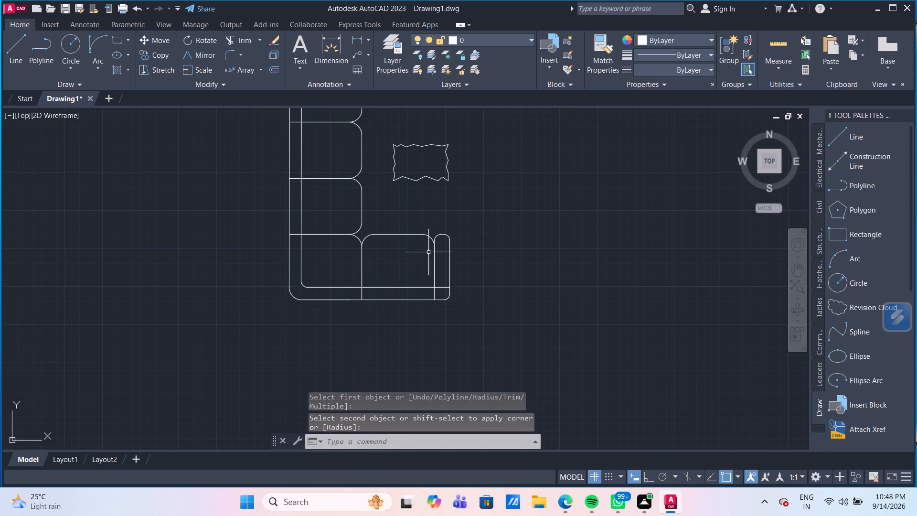
pyautogui.press('Escape')
# Draw a four-segment zigzag line down through the middle of the loose pillow, from its top edge to its bottom edge.
pyautogui.scroll(-2, 331, 301)
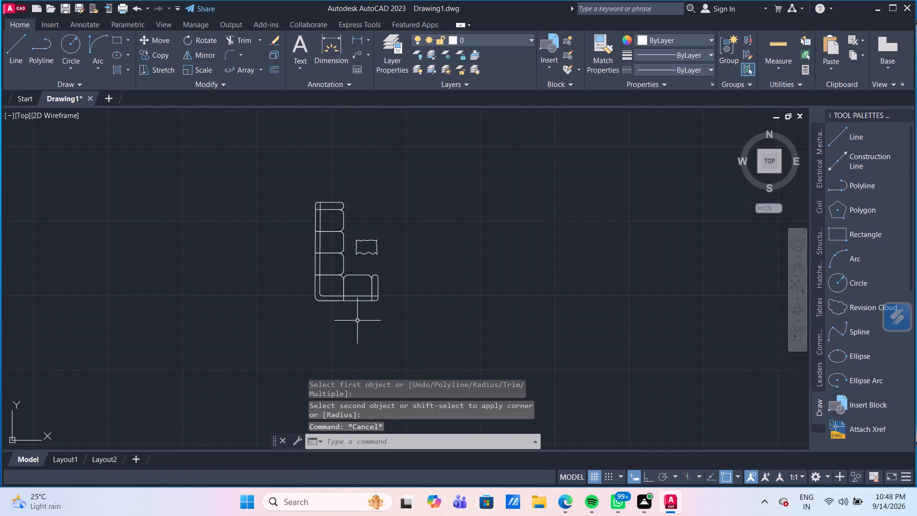
pyautogui.scroll(2, 344, 321)
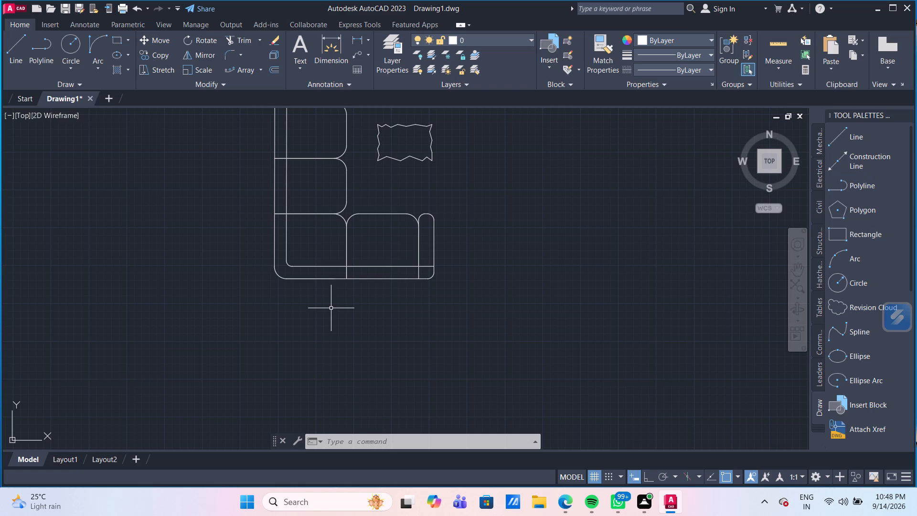
pyautogui.moveTo(455, 174); pyautogui.dragTo(449, 258, button='middle')
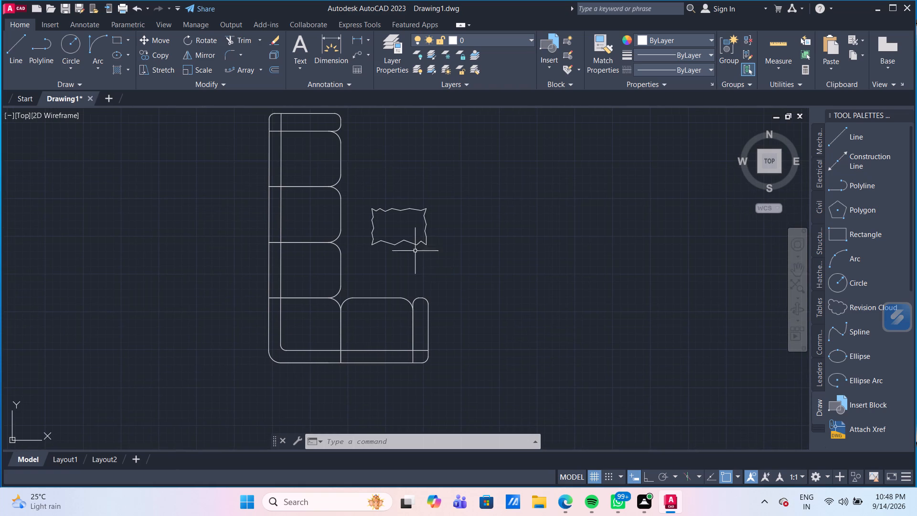
pyautogui.click(10, 49)
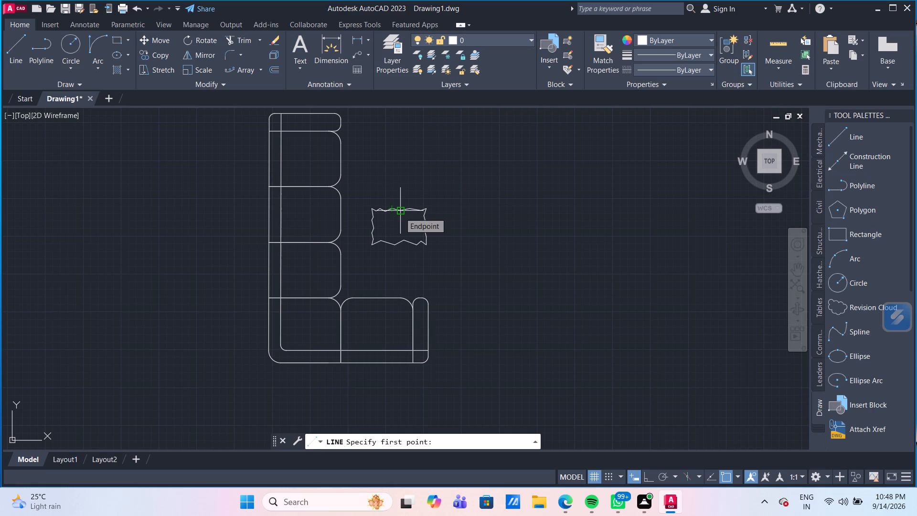
pyautogui.scroll(2, 400, 213)
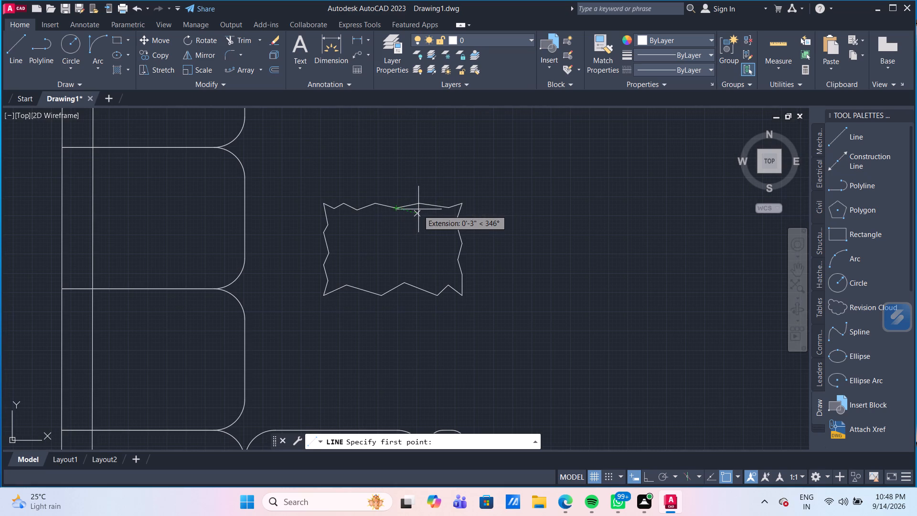
pyautogui.click(395, 210)
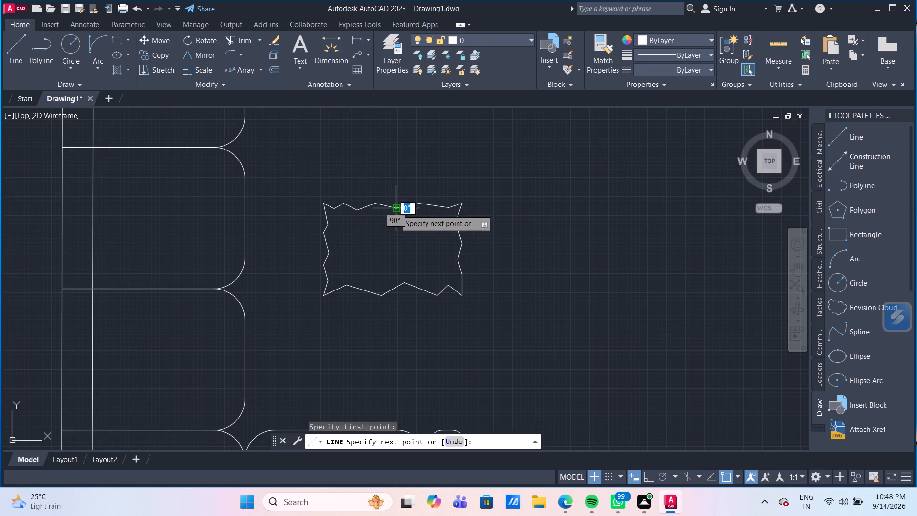
pyautogui.click(389, 232)
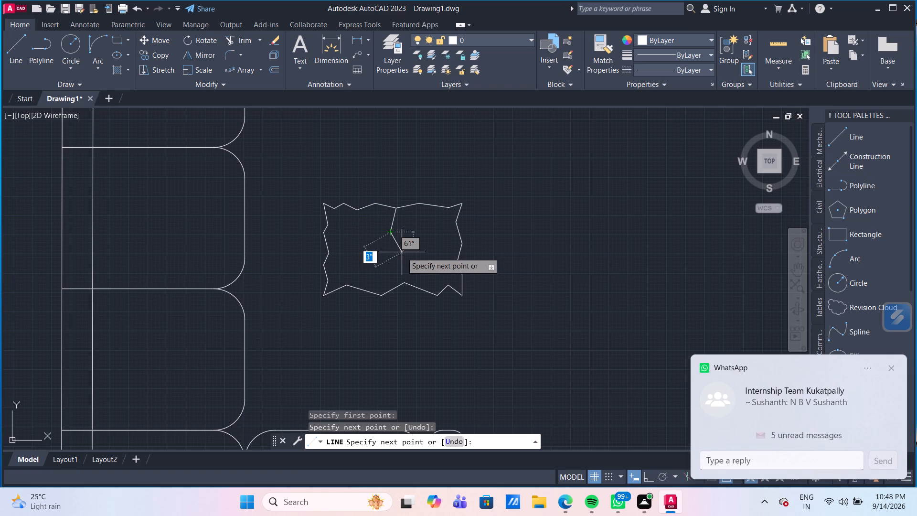
pyautogui.click(402, 252)
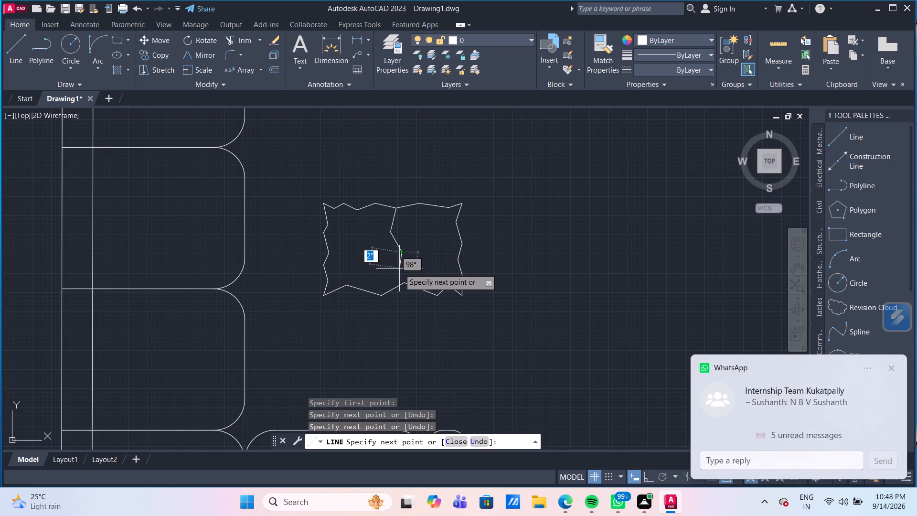
pyautogui.click(399, 269)
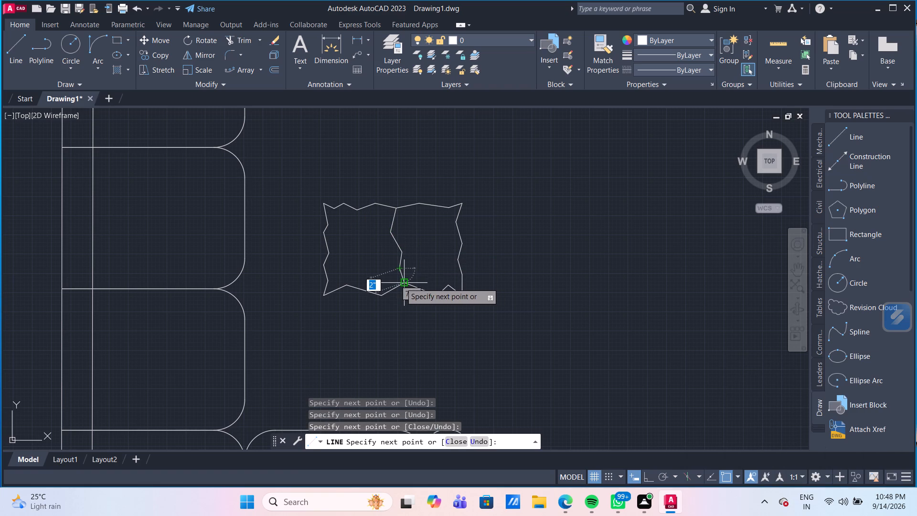
pyautogui.click(401, 283)
pyautogui.press('Escape')
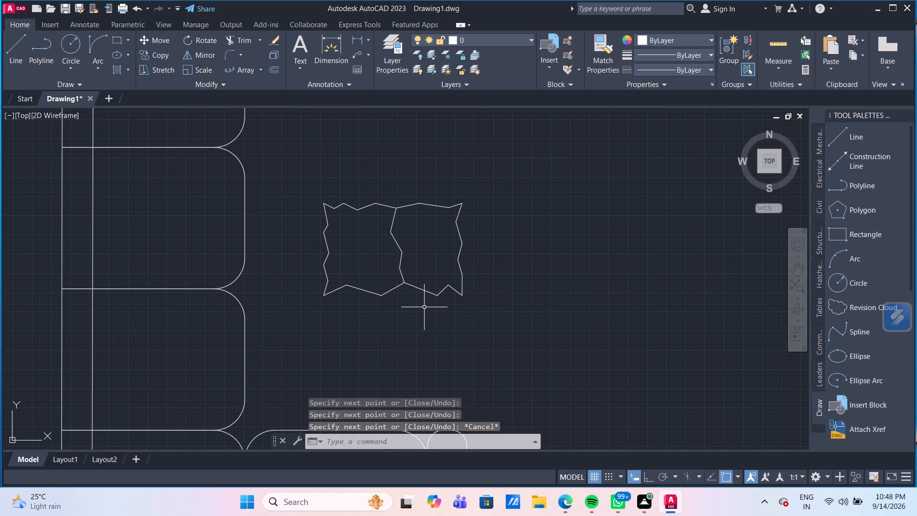
# Ungroup the loose pillow's outline into separate lines.
pyautogui.scroll(-1, 418, 313)
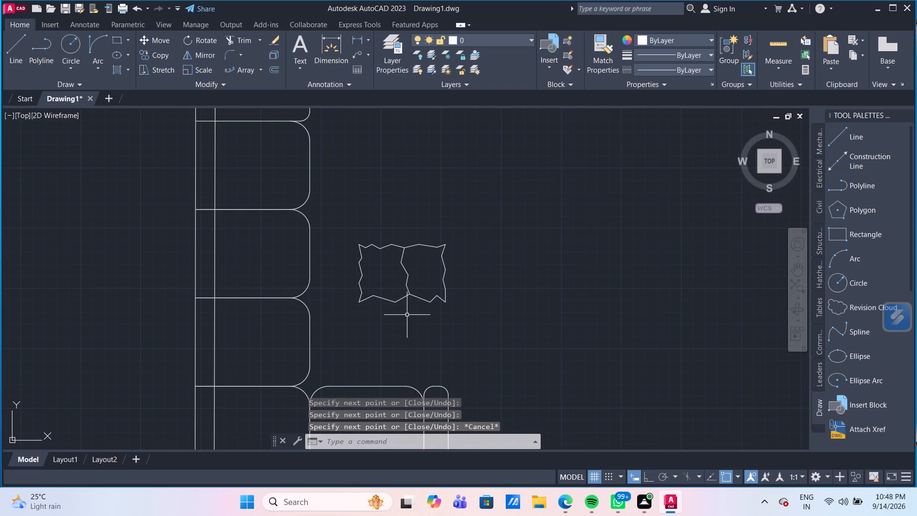
pyautogui.moveTo(455, 321); pyautogui.dragTo(448, 306)
pyautogui.click(426, 224)
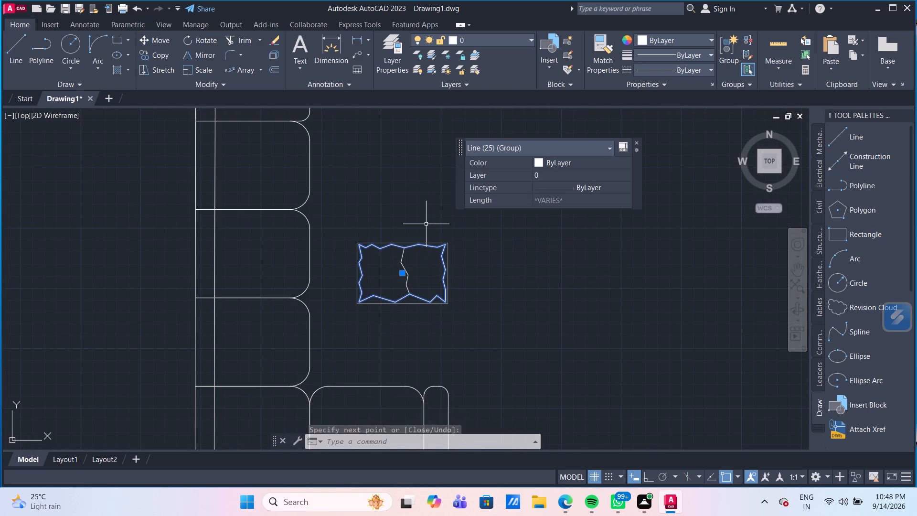
pyautogui.press('Escape')
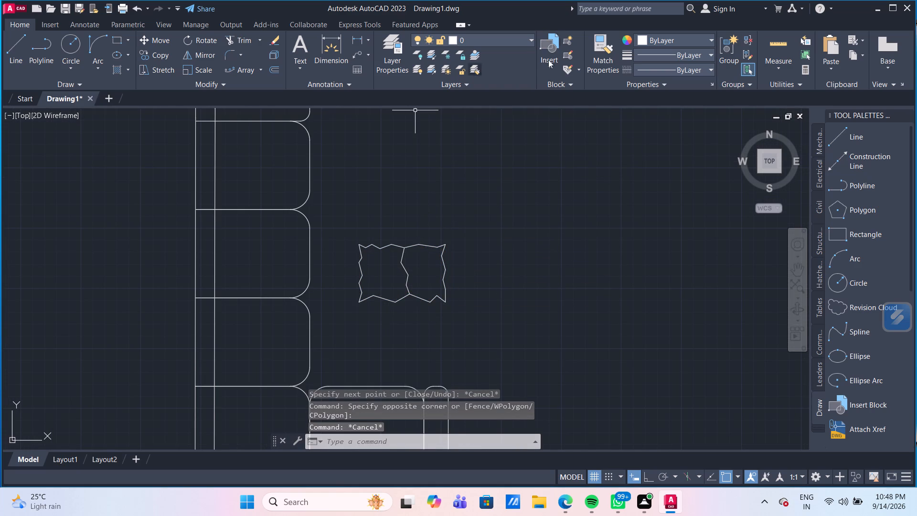
pyautogui.moveTo(456, 330); pyautogui.dragTo(449, 301)
pyautogui.click(437, 236)
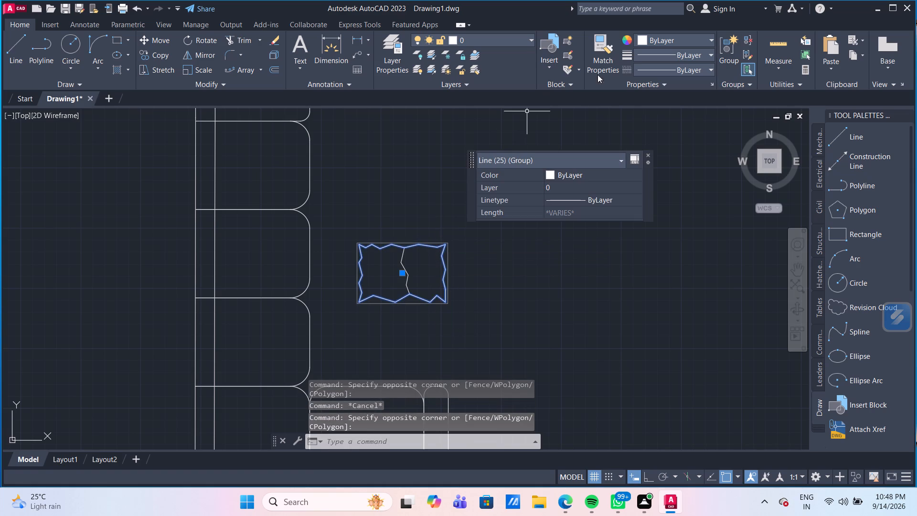
pyautogui.click(748, 38)
# Delete the pillow's outline segments to the right of the new zigzag line, including the leftover top segment.
pyautogui.moveTo(482, 325); pyautogui.dragTo(477, 320)
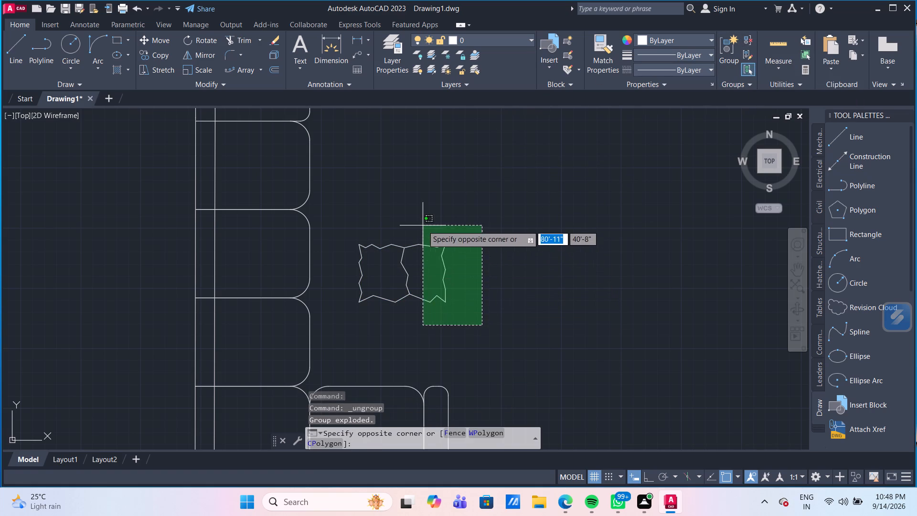
pyautogui.click(423, 226)
pyautogui.press('Delete')
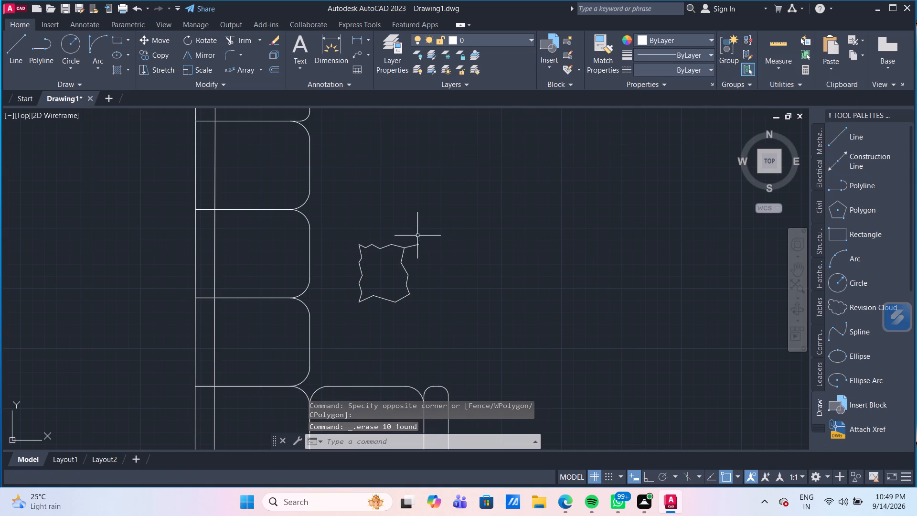
pyautogui.click(416, 246)
pyautogui.press('Delete')
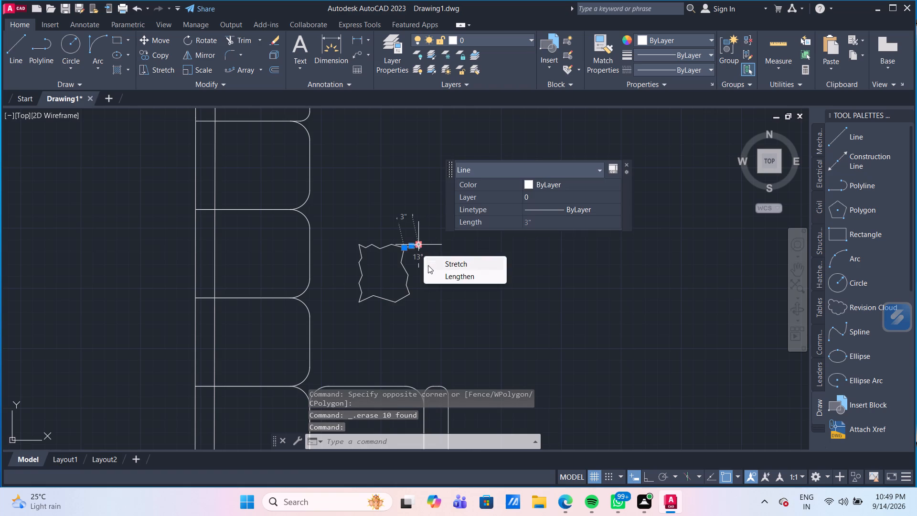
pyautogui.press('Delete')
# Stretch the shared endpoint at the pillow's lower-right corner slightly inward.
pyautogui.scroll(2, 426, 312)
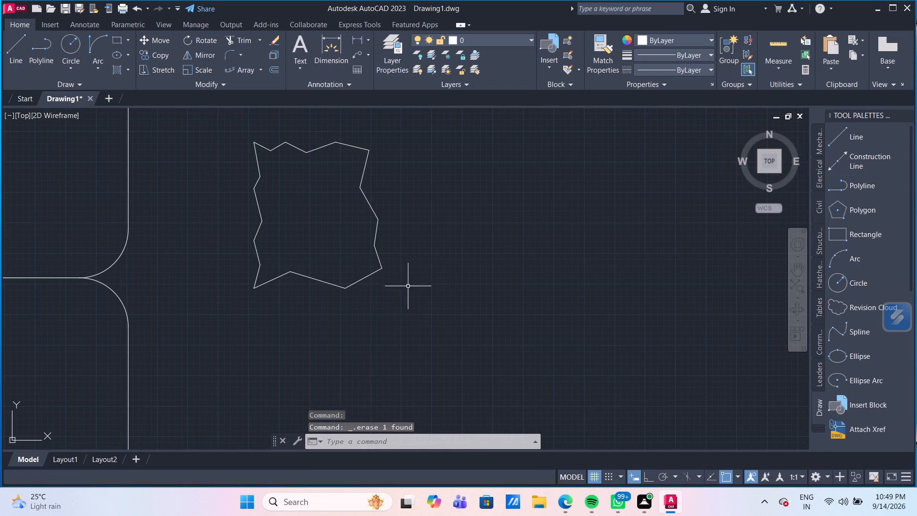
pyautogui.click(373, 274)
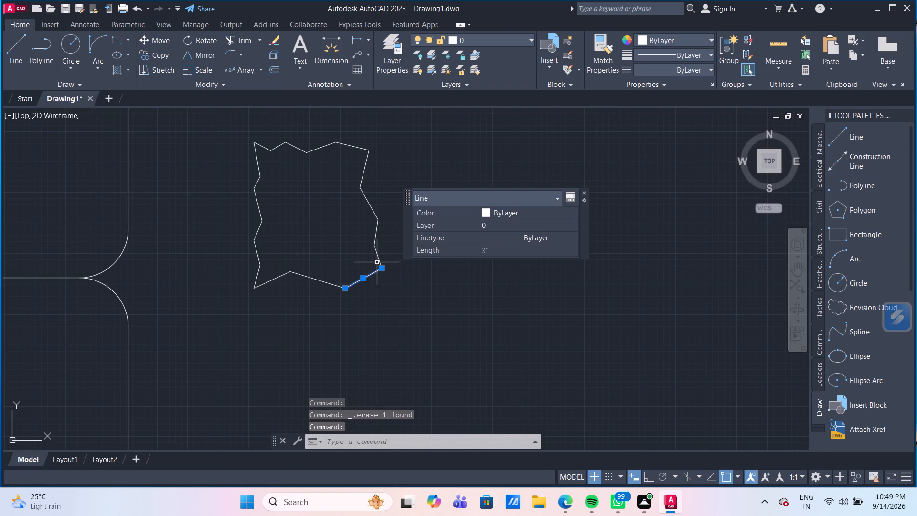
pyautogui.click(377, 261)
pyautogui.click(383, 269)
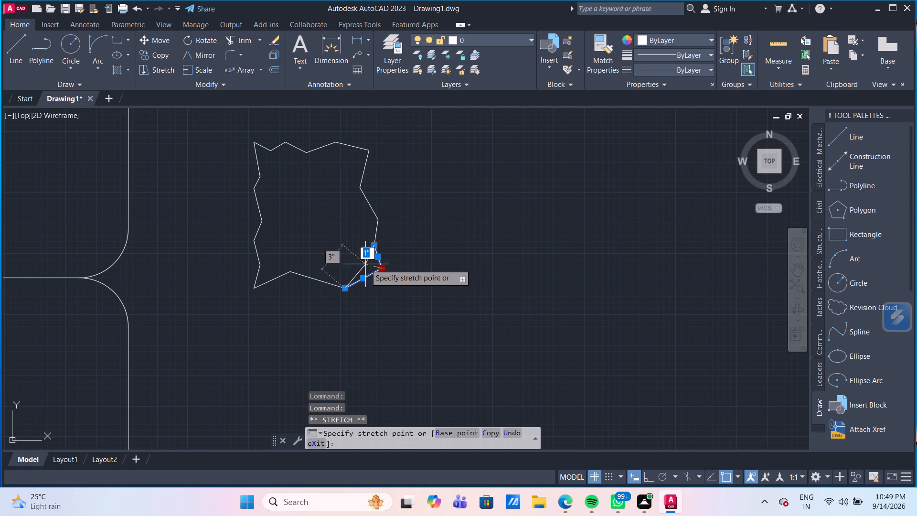
pyautogui.click(369, 271)
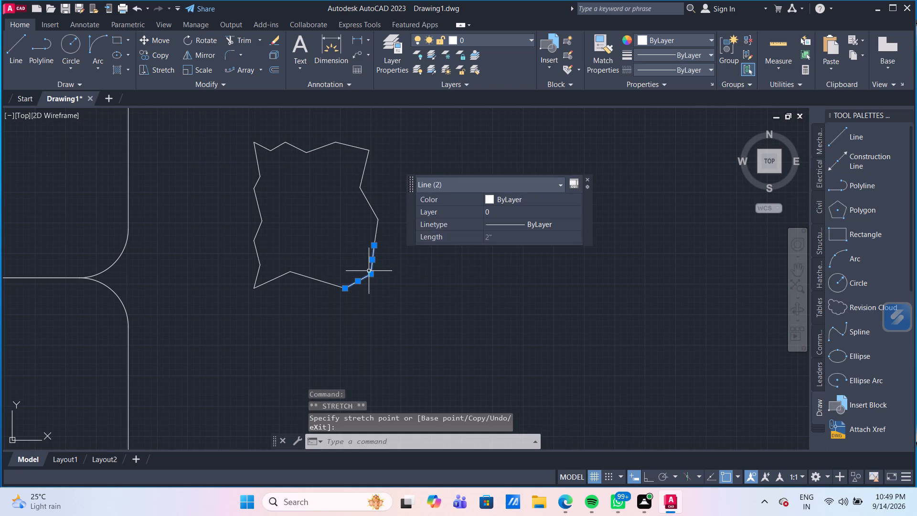
pyautogui.press('Escape')
# Stretch the upper end of the lowest segment on the pillow's right edge slightly inward.
pyautogui.scroll(-2, 404, 294)
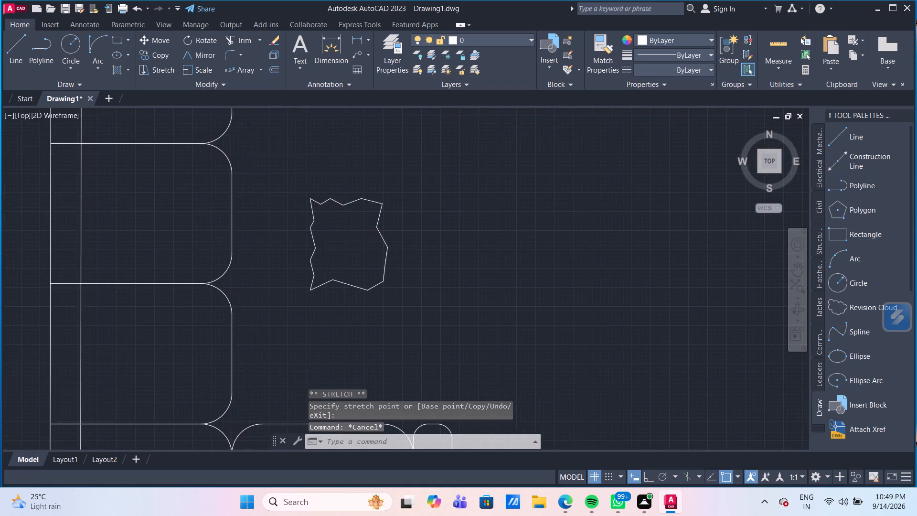
pyautogui.scroll(1, 415, 283)
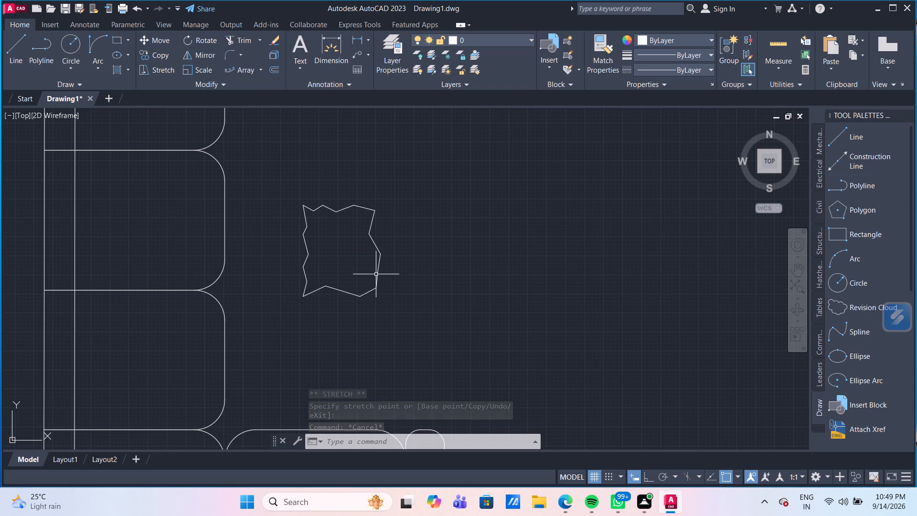
pyautogui.click(377, 274)
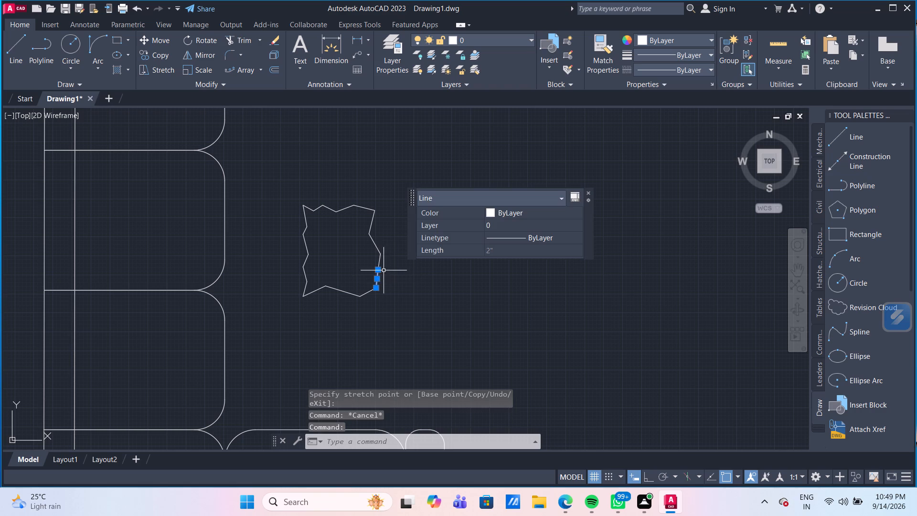
pyautogui.click(378, 270)
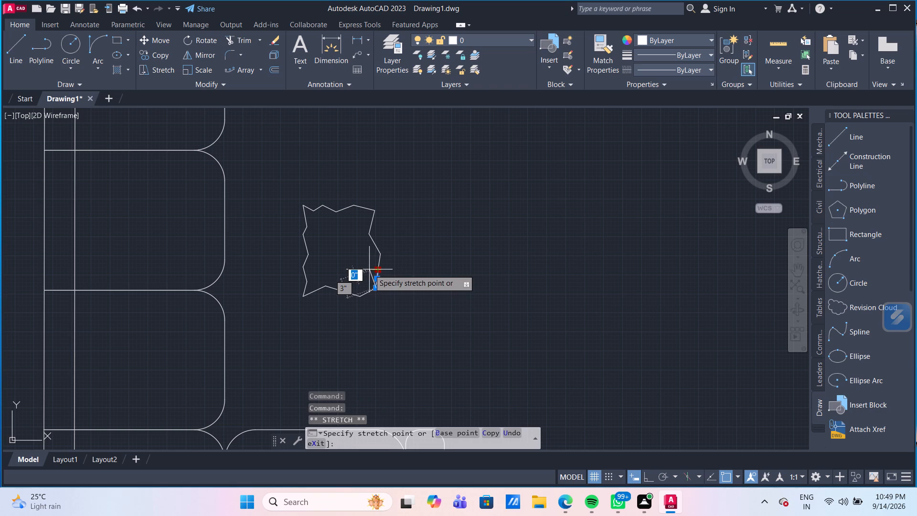
pyautogui.click(370, 274)
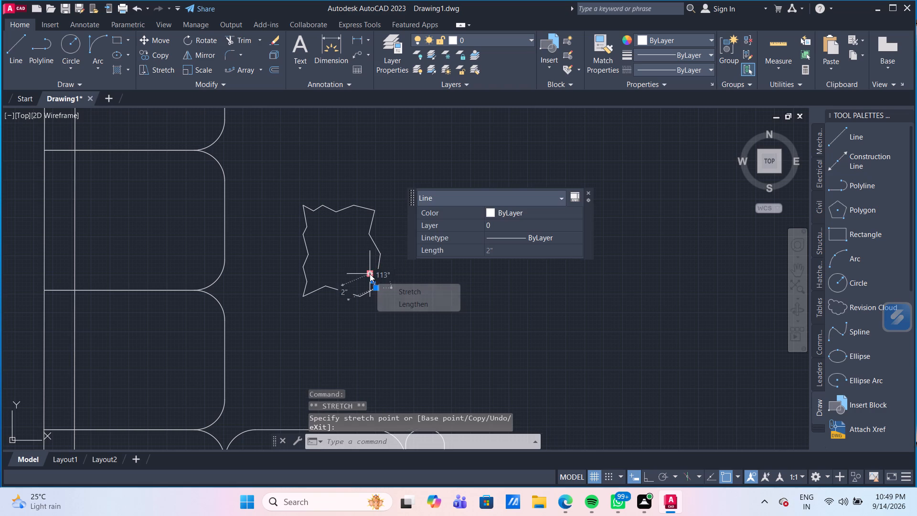
pyautogui.press('Escape')
# Stretch the lower end of the segment just above the gap on the pillow's right edge slightly inward.
pyautogui.scroll(1, 387, 272)
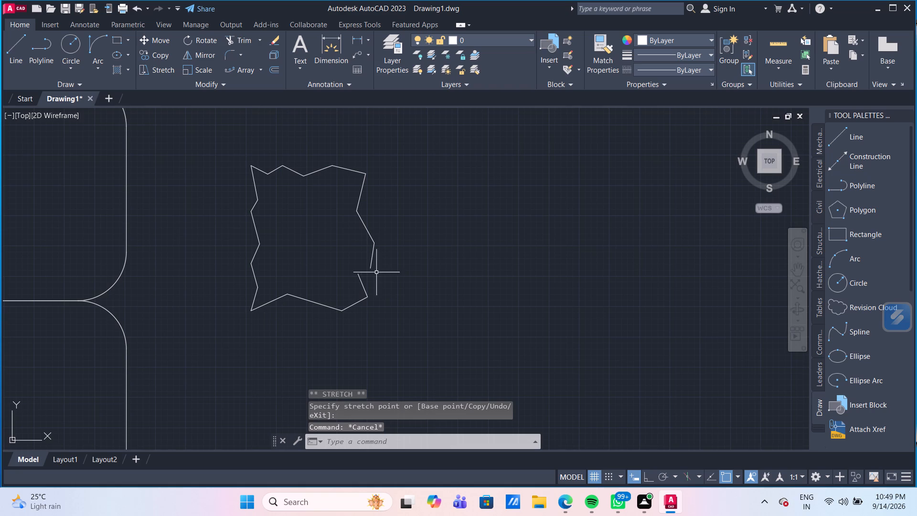
pyautogui.click(368, 235)
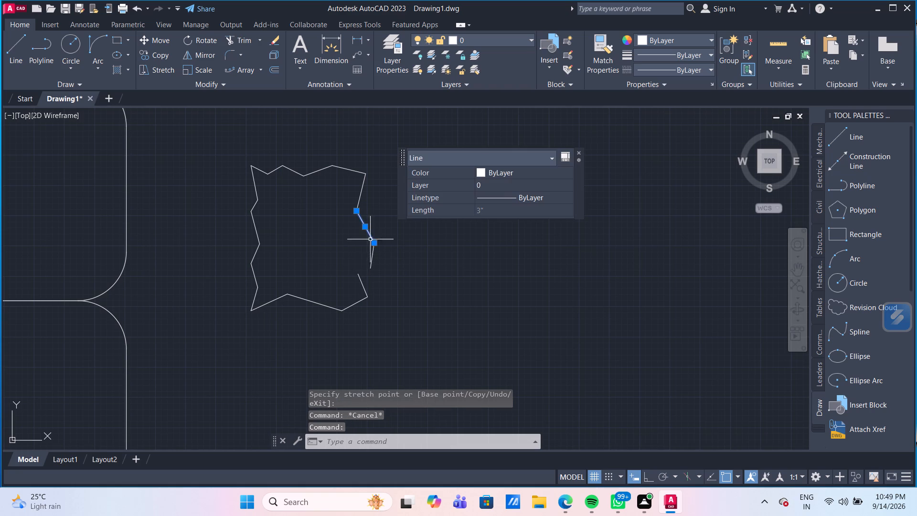
pyautogui.click(373, 245)
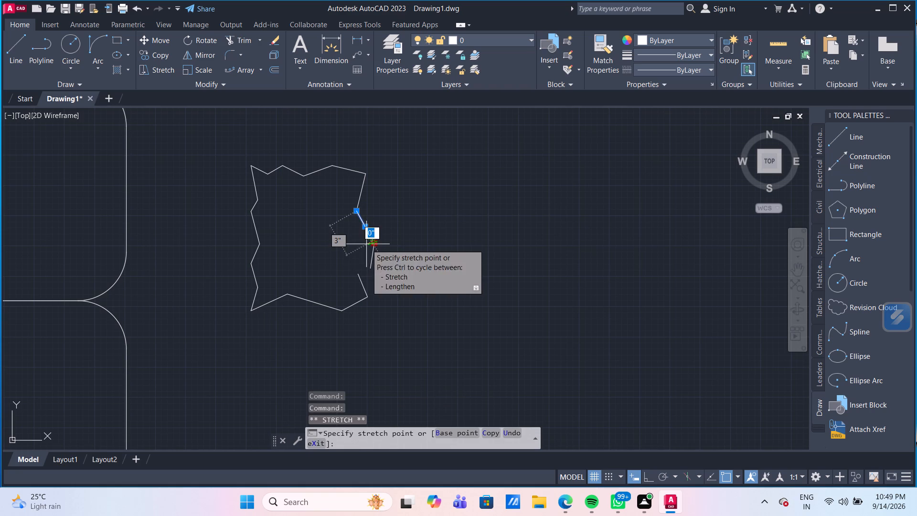
pyautogui.click(365, 244)
pyautogui.press('Escape')
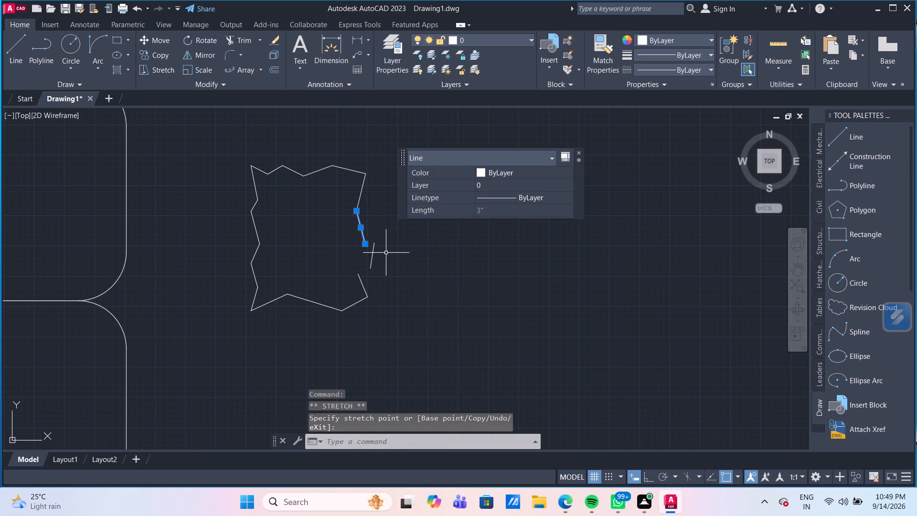
# Stretch both ends of the loose segment on the pillow's right edge inward to meet its neighbours and close the outline.
pyautogui.click(372, 255)
pyautogui.click(370, 266)
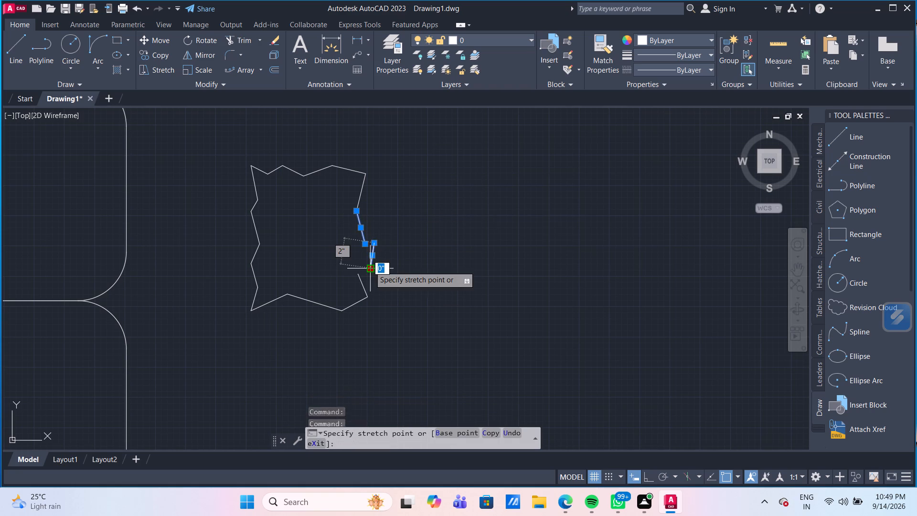
pyautogui.click(361, 277)
pyautogui.press('Escape')
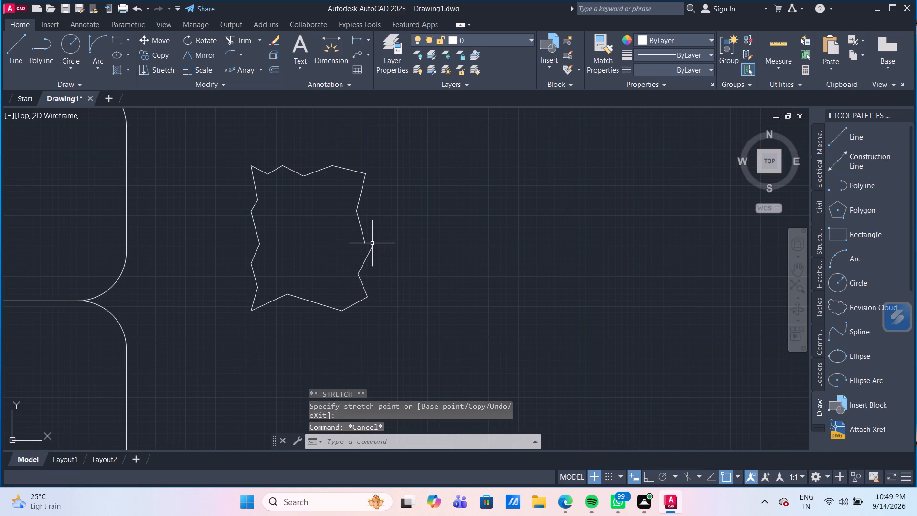
pyautogui.click(371, 247)
pyautogui.click(372, 245)
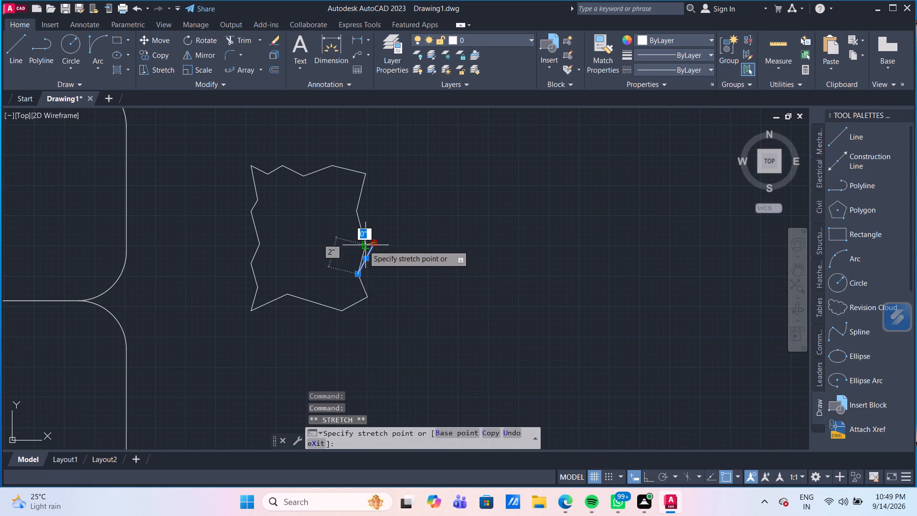
pyautogui.click(363, 244)
pyautogui.press('Escape')
# Group all the lines of the reshaped cushion outline beside the sofa.
pyautogui.scroll(-2, 399, 271)
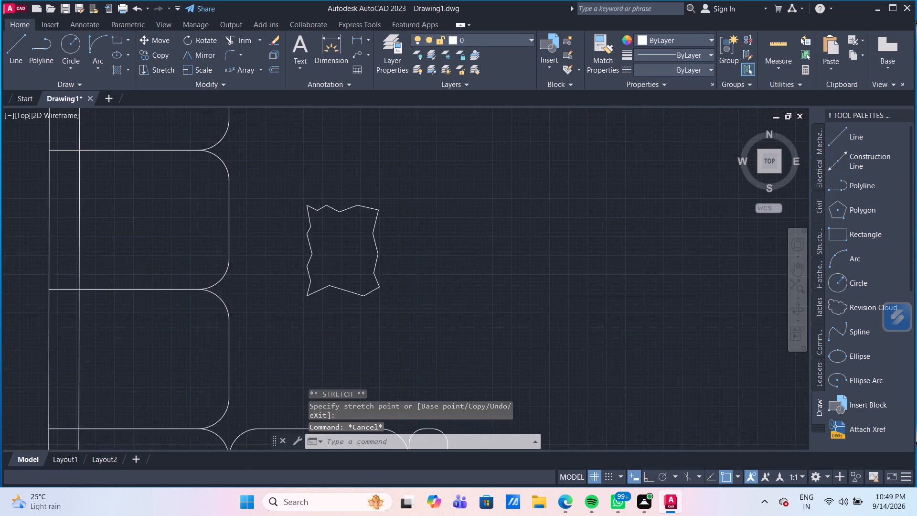
pyautogui.scroll(-1, 411, 315)
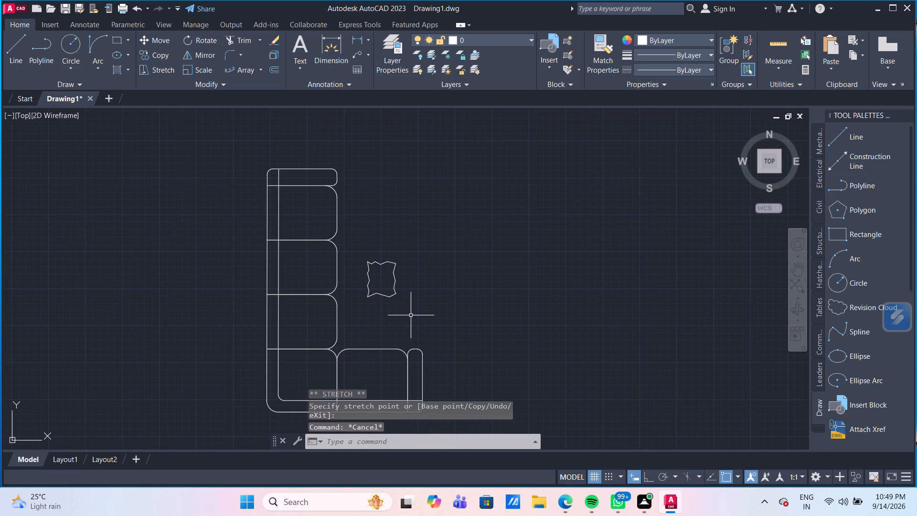
pyautogui.scroll(-2, 411, 315)
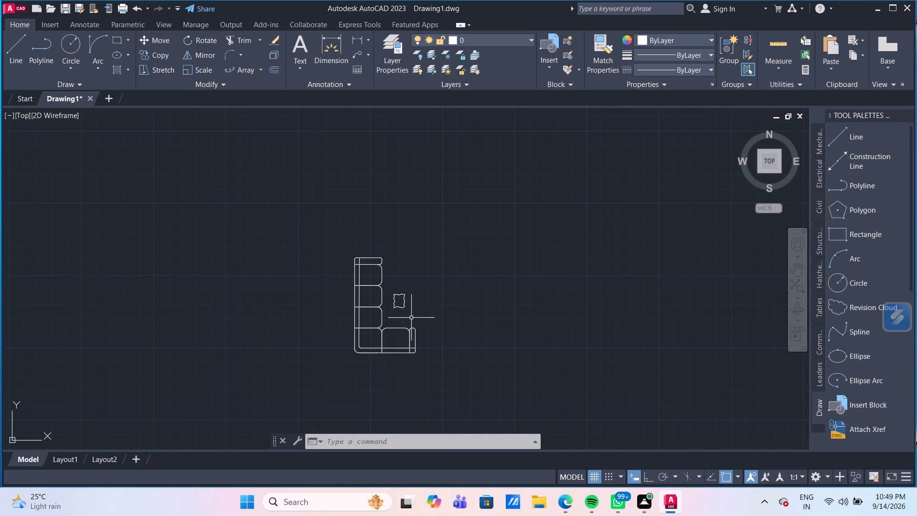
pyautogui.scroll(1, 411, 318)
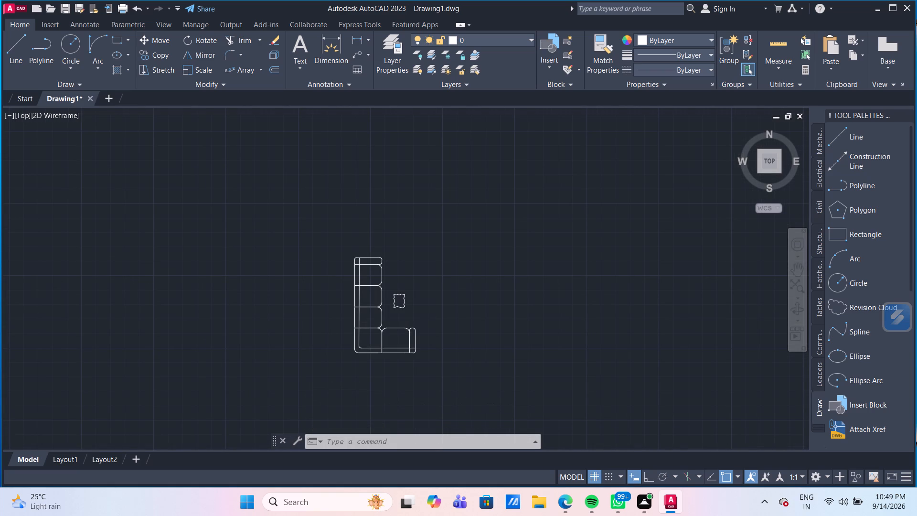
pyautogui.click(411, 318)
pyautogui.click(375, 269)
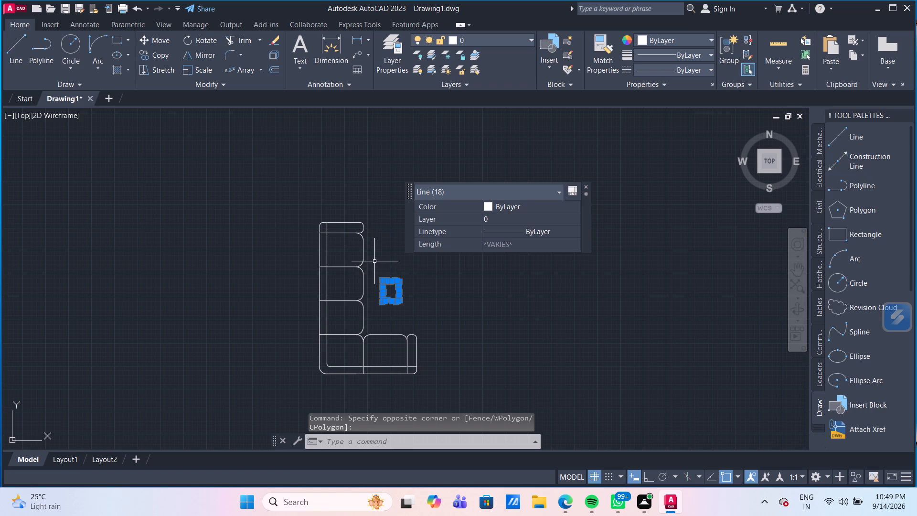
pyautogui.press('g')
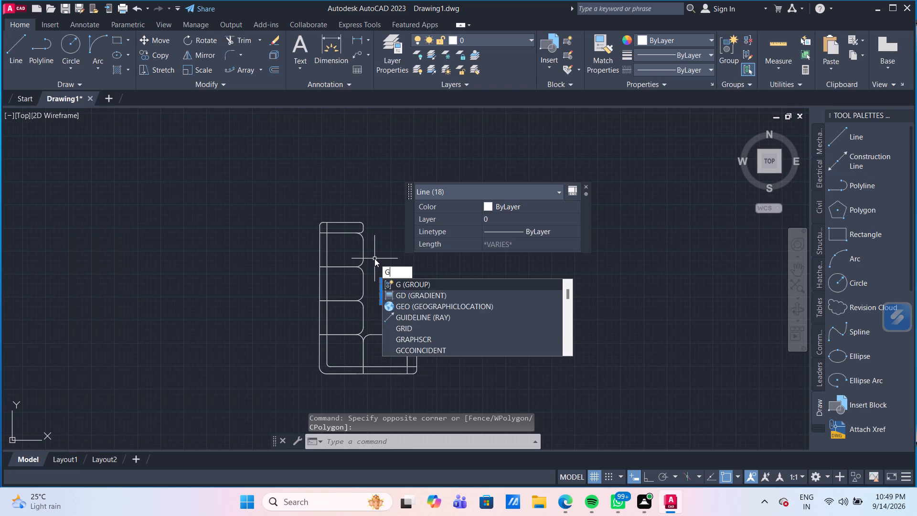
pyautogui.press('Return')
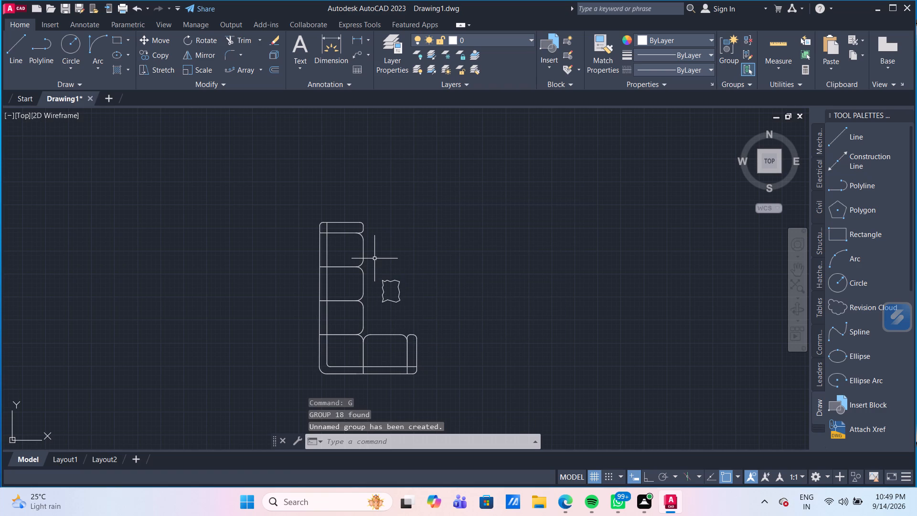
# Rotate the grouped cushion counterclockwise about its upper-right corner so it sits diagonally.
pyautogui.scroll(2, 384, 302)
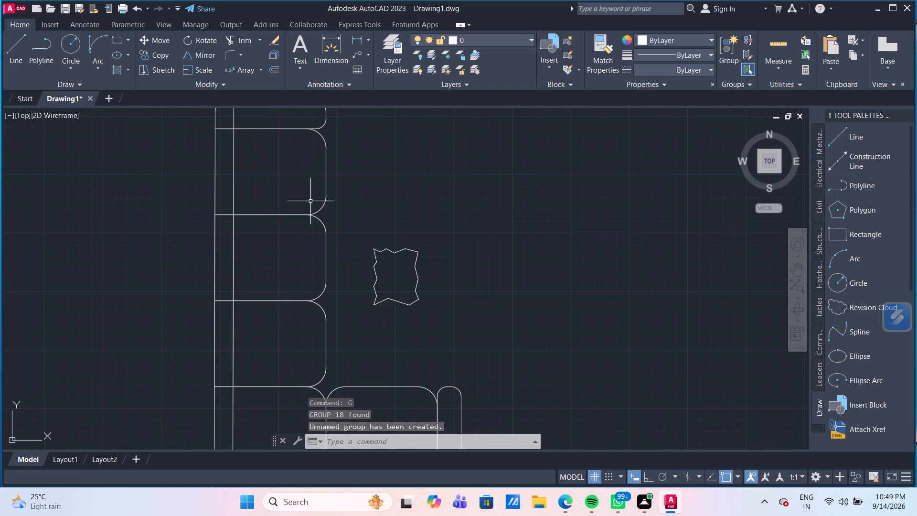
pyautogui.click(207, 45)
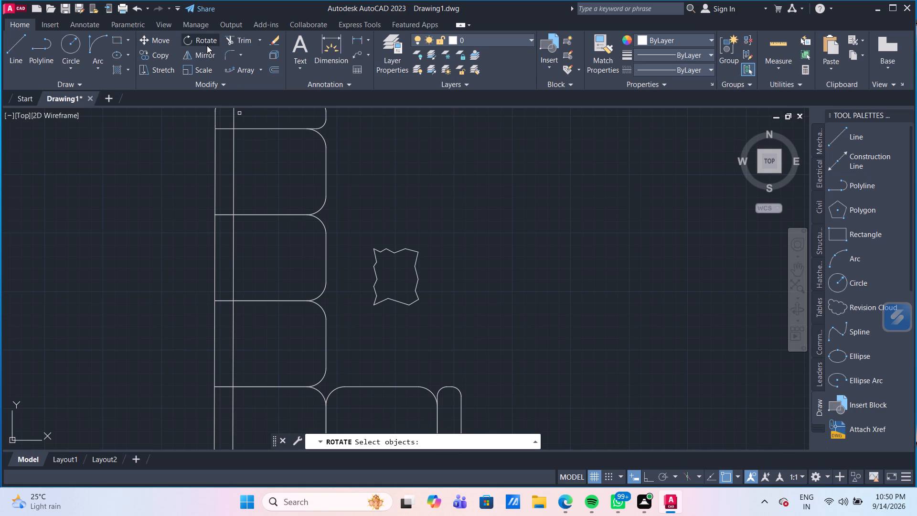
pyautogui.click(416, 252)
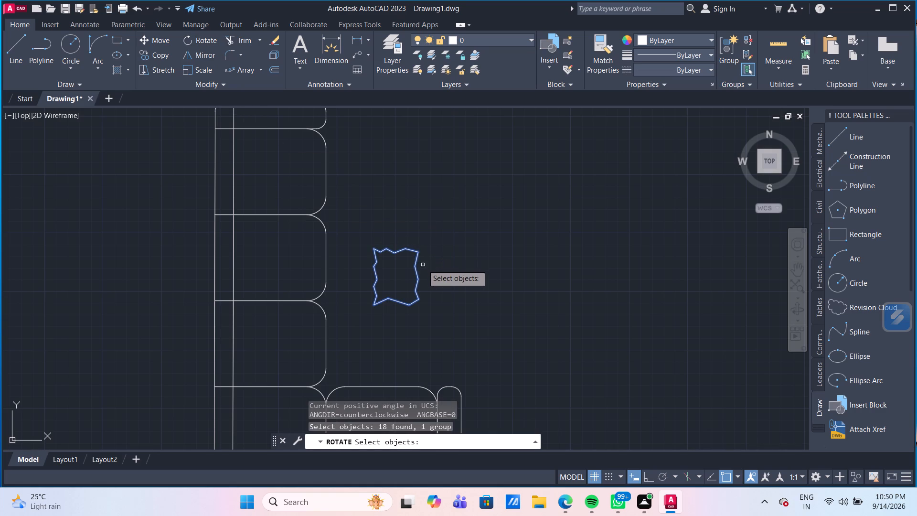
pyautogui.press('Return')
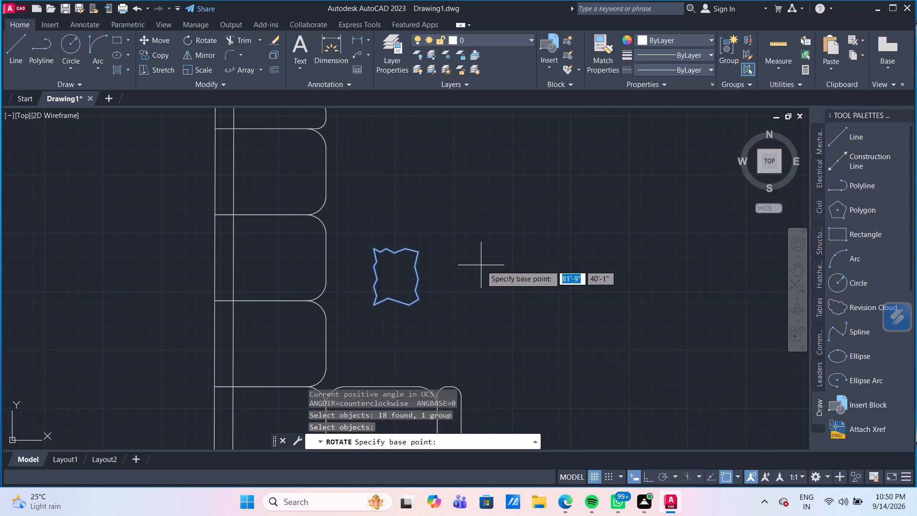
pyautogui.moveTo(418, 251); pyautogui.dragTo(420, 266)
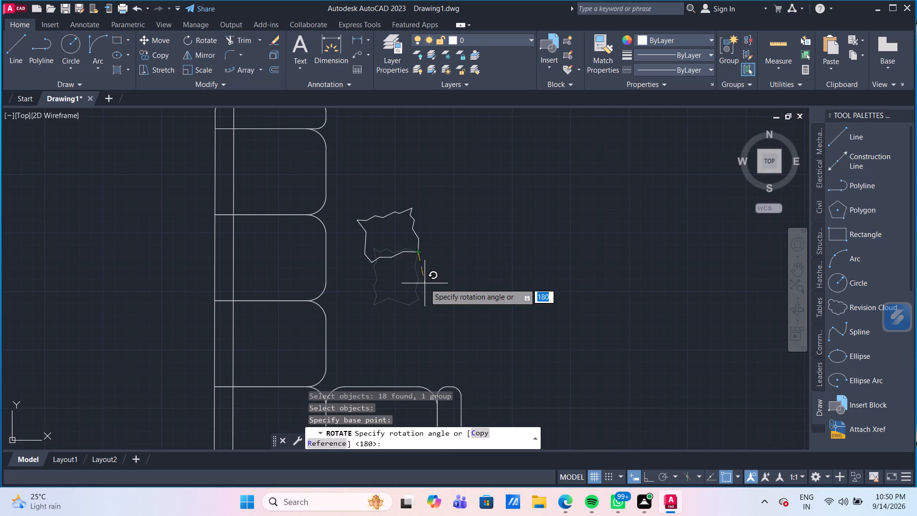
pyautogui.click(456, 202)
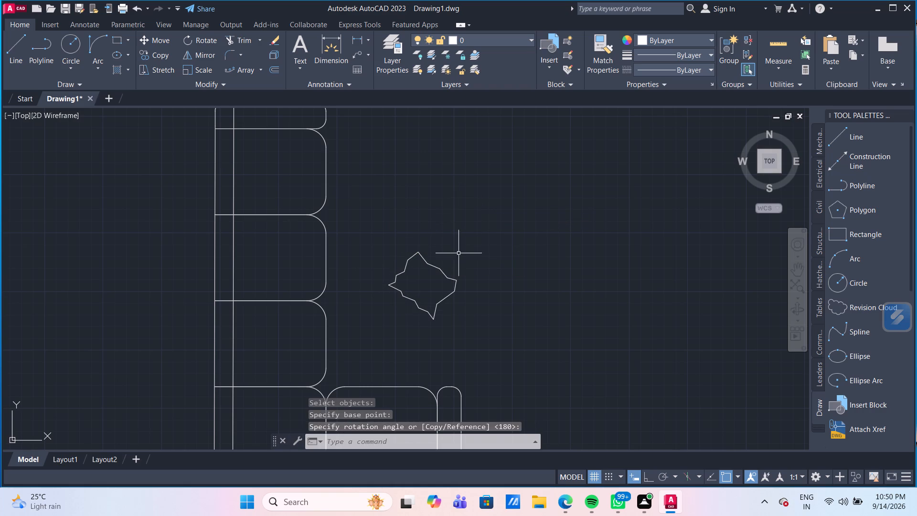
# Copy the rotated cushion from its bottom tip to about 7" above, overlapping the original.
pyautogui.moveTo(472, 304); pyautogui.dragTo(469, 300)
pyautogui.click(413, 230)
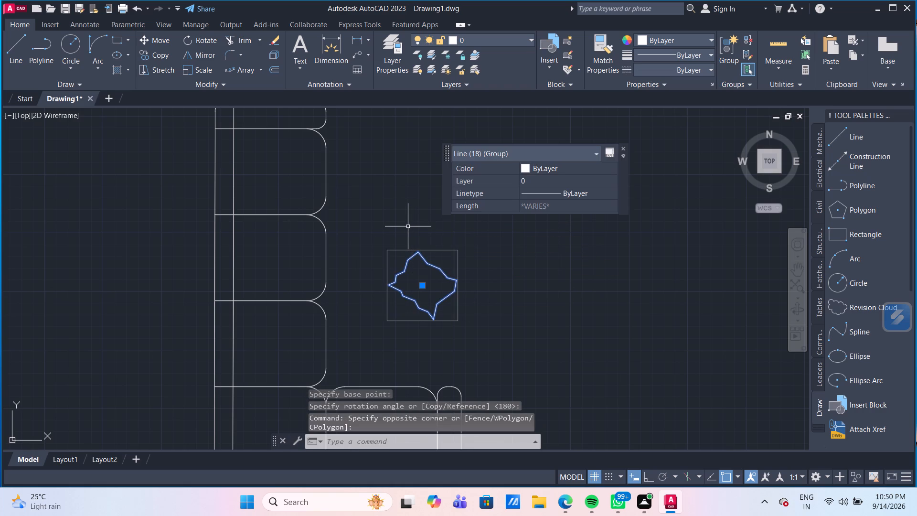
pyautogui.write('CO')
pyautogui.press('Return')
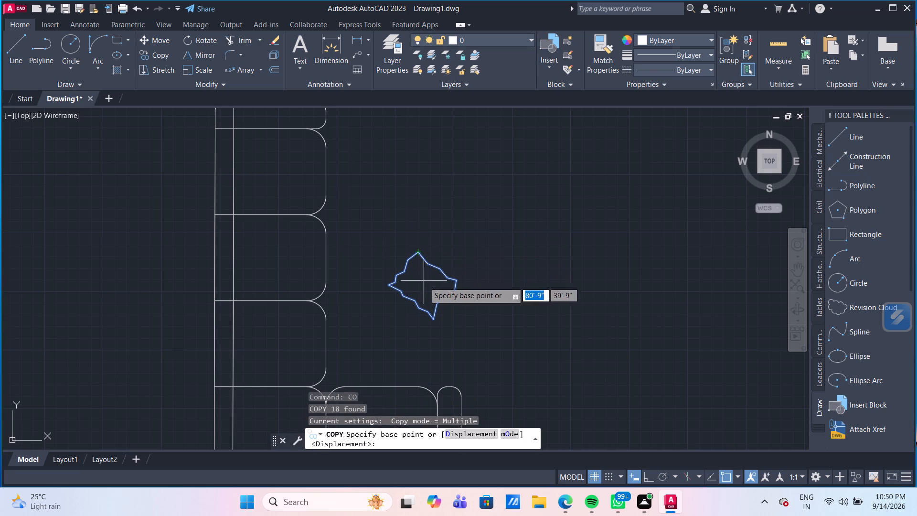
pyautogui.click(434, 318)
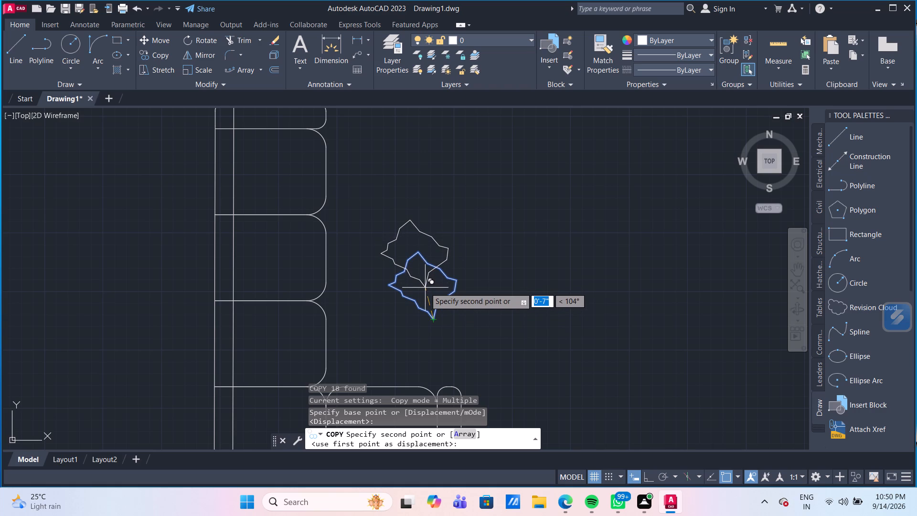
pyautogui.click(425, 288)
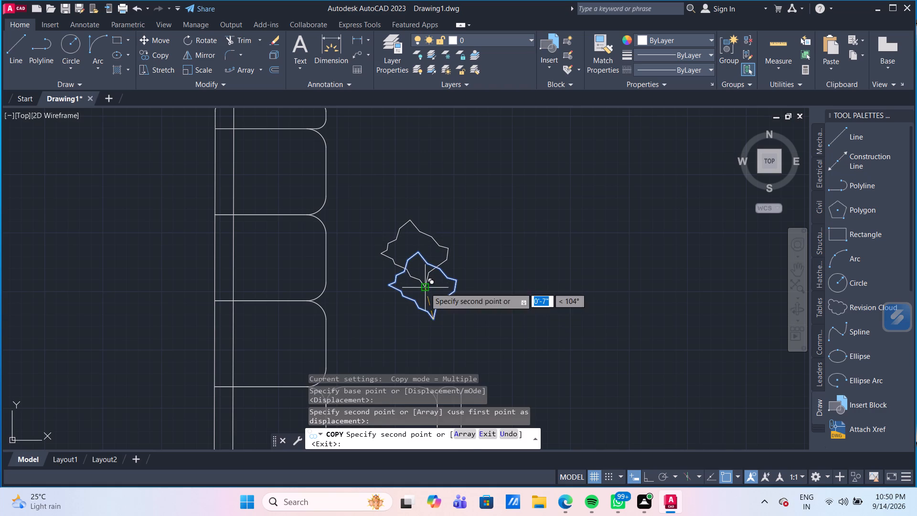
# Place another cushion copy about 3'-0" straight below the original, on the sofa's end seat and overlapping the armrest.
pyautogui.moveTo(510, 337); pyautogui.dragTo(492, 262, button='middle')
pyautogui.moveTo(492, 262); pyautogui.dragTo(487, 233, button='middle')
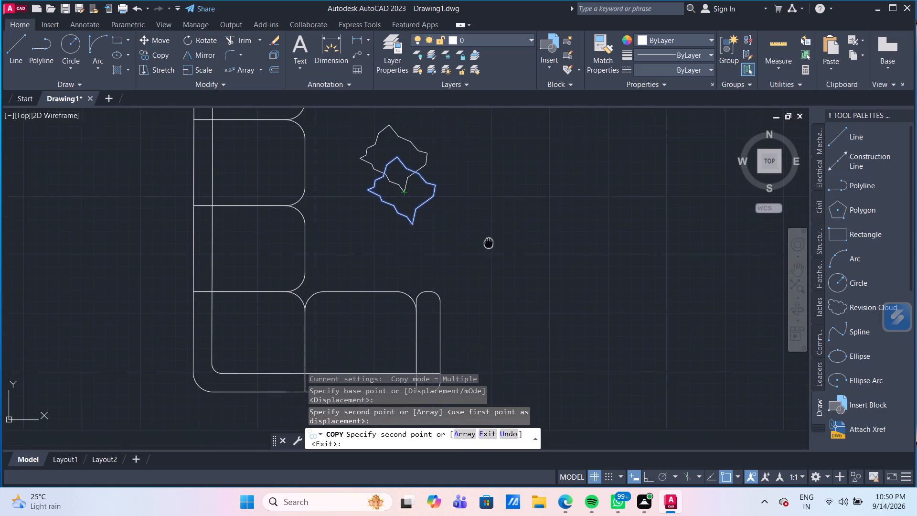
pyautogui.moveTo(487, 233); pyautogui.dragTo(484, 206, button='middle')
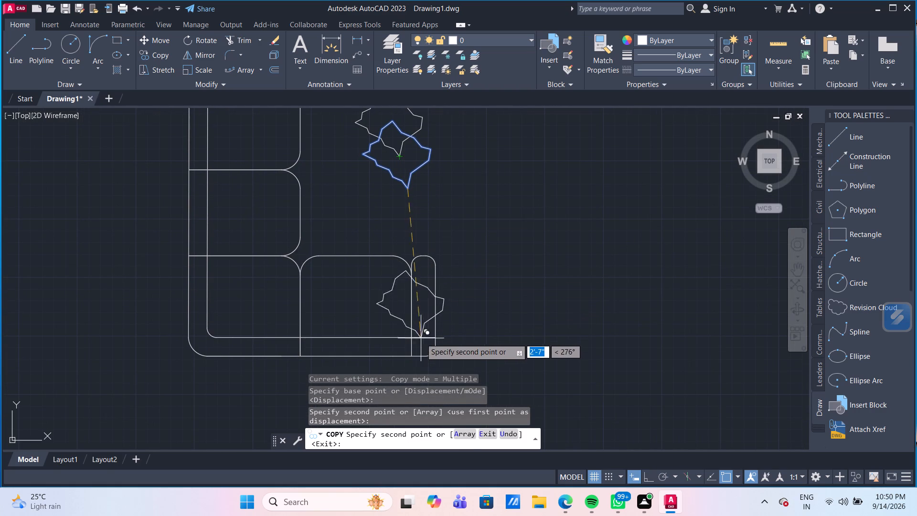
pyautogui.scroll(1, 406, 353)
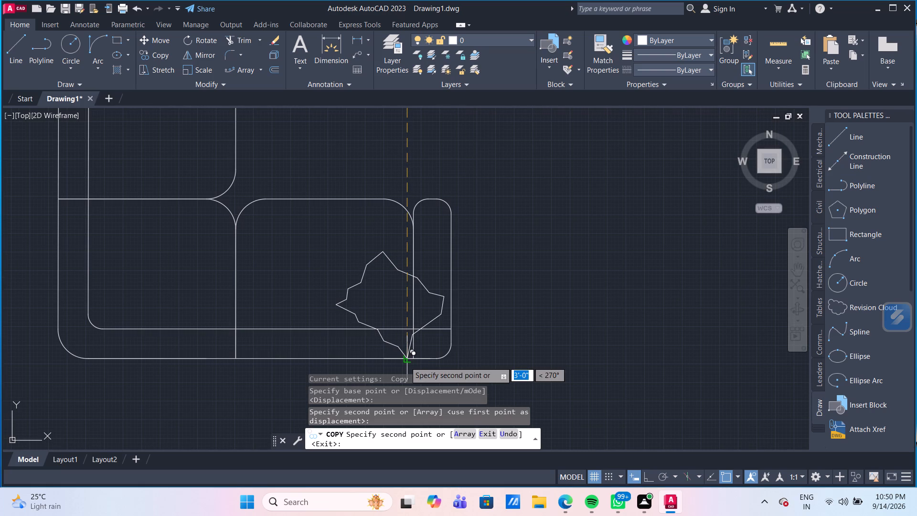
pyautogui.click(405, 362)
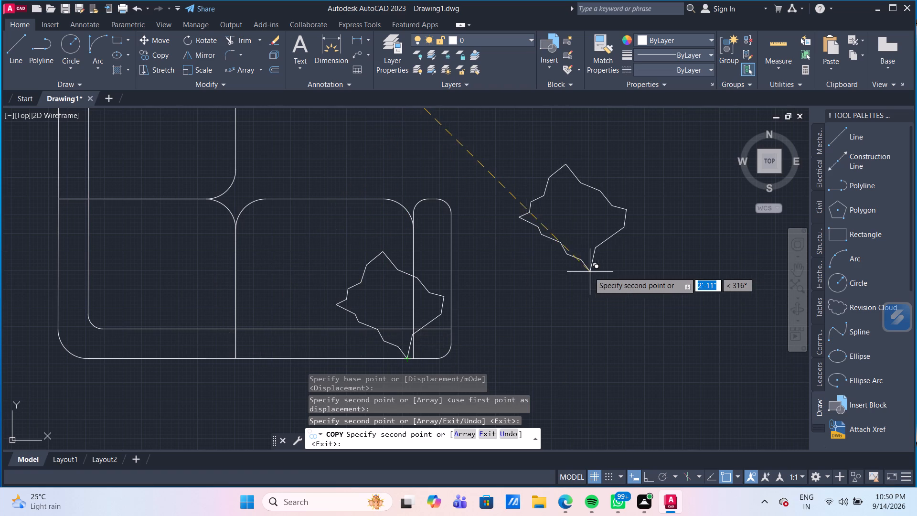
pyautogui.scroll(-1, 589, 272)
pyautogui.moveTo(598, 290); pyautogui.dragTo(593, 344, button='middle')
pyautogui.press('Escape')
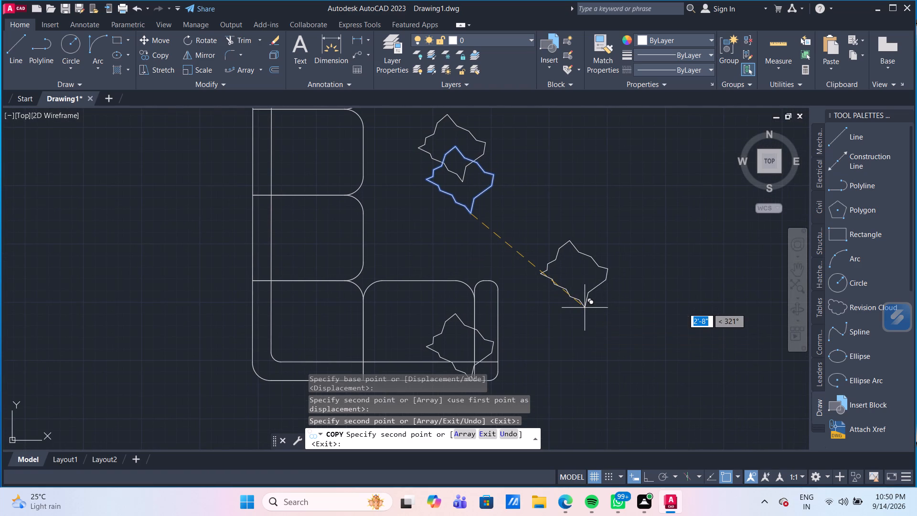
# Copy the cushion on the sofa's end seat to the empty space to the right of the sofa.
pyautogui.scroll(-1, 531, 239)
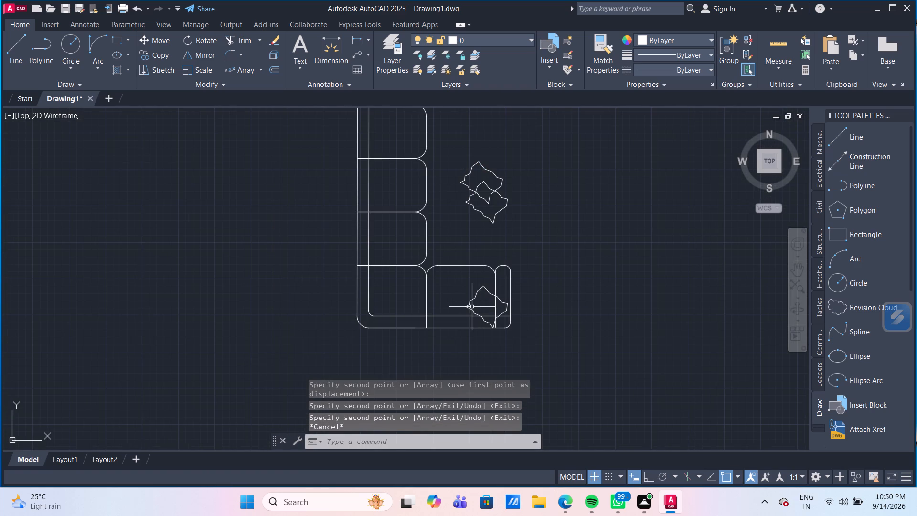
pyautogui.click(471, 305)
pyautogui.click(463, 295)
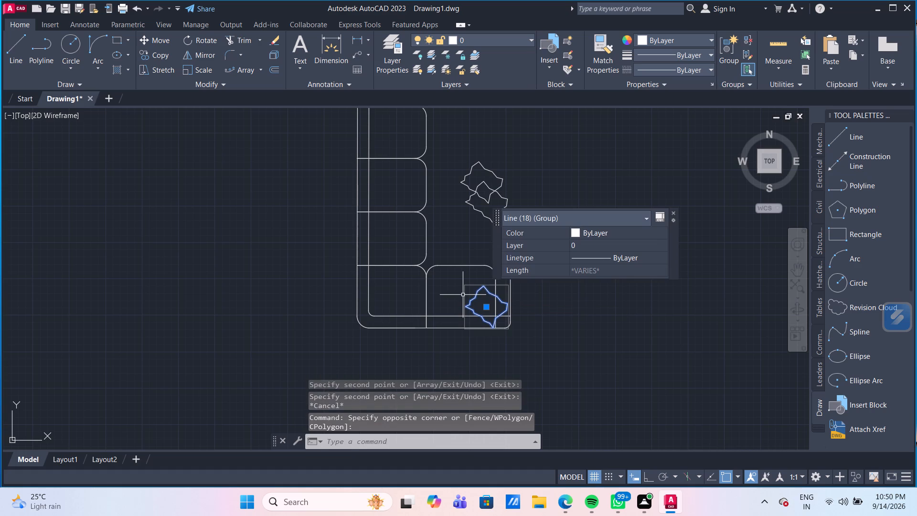
pyautogui.write('CO')
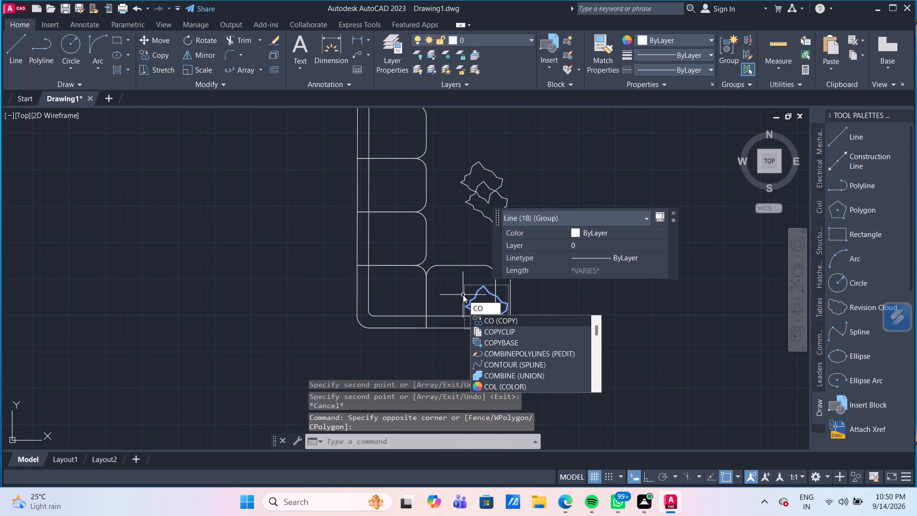
pyautogui.press('Return')
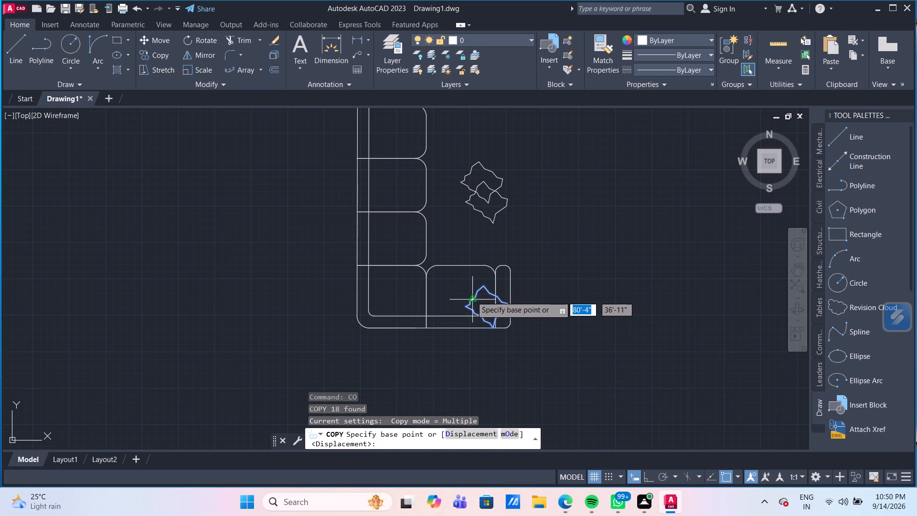
pyautogui.click(471, 296)
pyautogui.click(584, 273)
pyautogui.press('Escape')
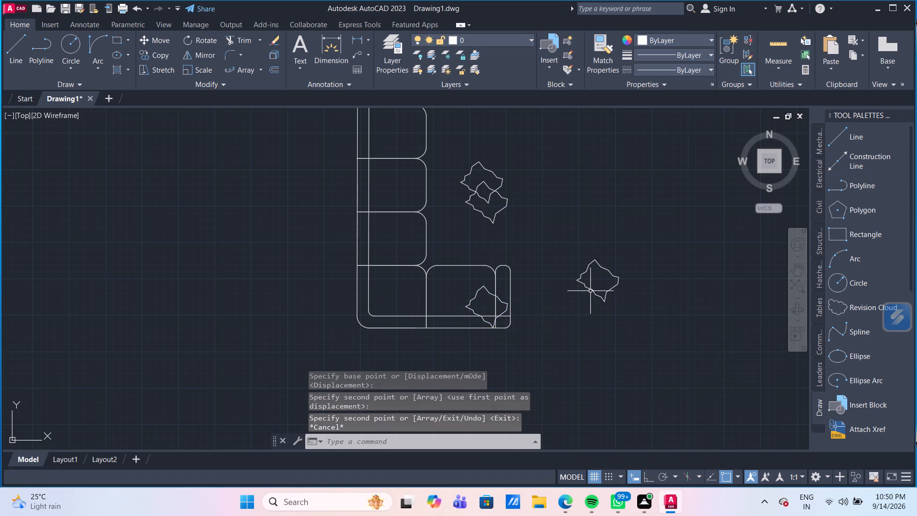
# Rotate the loose cushion beside the sofa counterclockwise about its top tip by roughly a quarter turn.
pyautogui.click(629, 314)
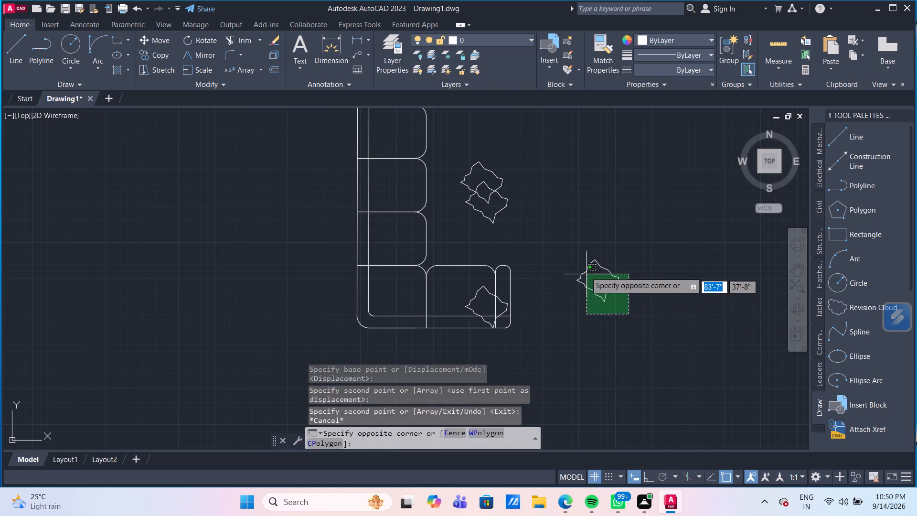
pyautogui.click(581, 252)
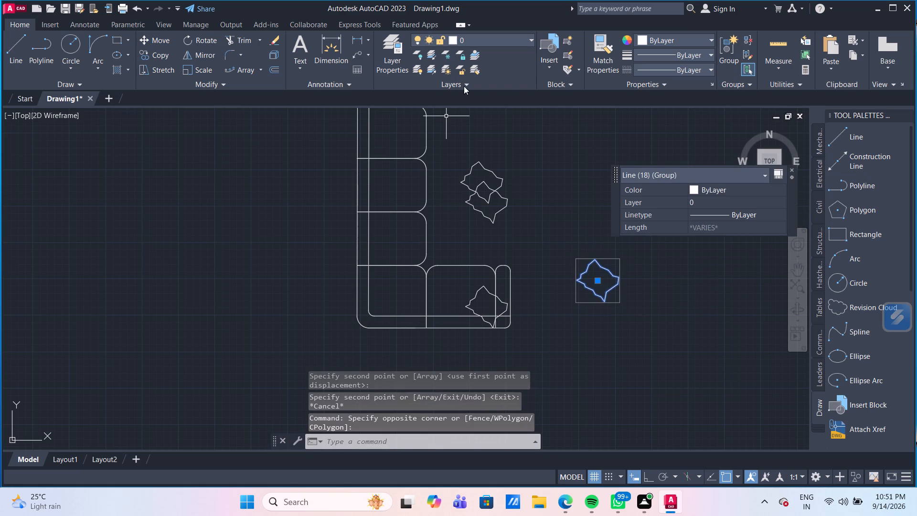
pyautogui.click(186, 35)
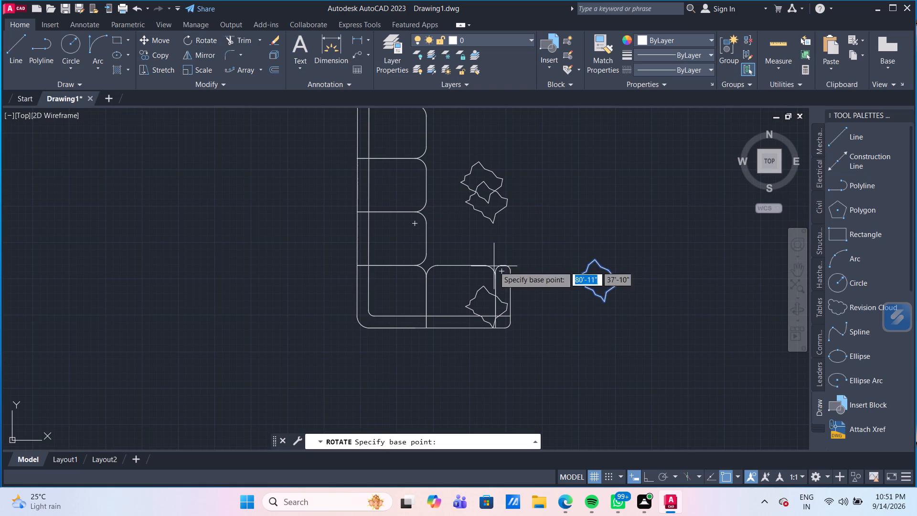
pyautogui.click(598, 259)
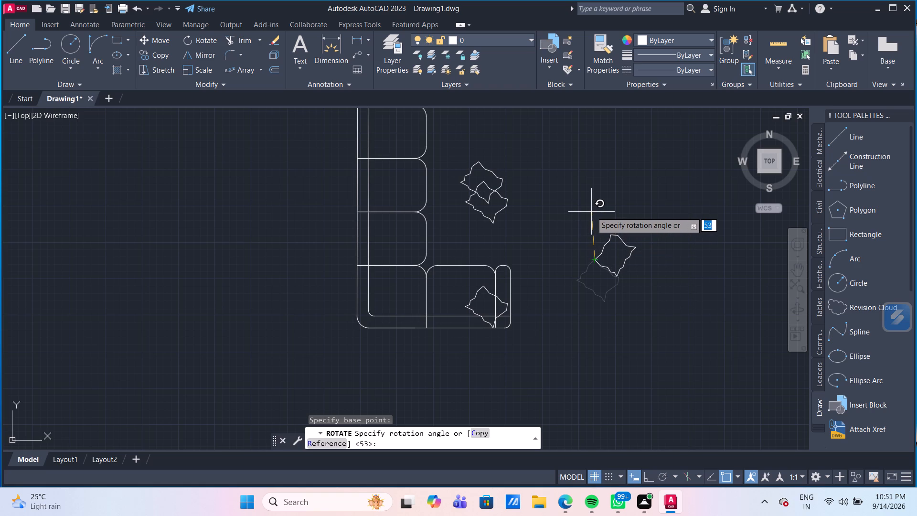
pyautogui.click(591, 212)
# Move the two overlapping cushions onto the sofa's uppermost seat, with the upper cushion's left tip on the outer back edge.
pyautogui.moveTo(549, 230); pyautogui.dragTo(535, 220)
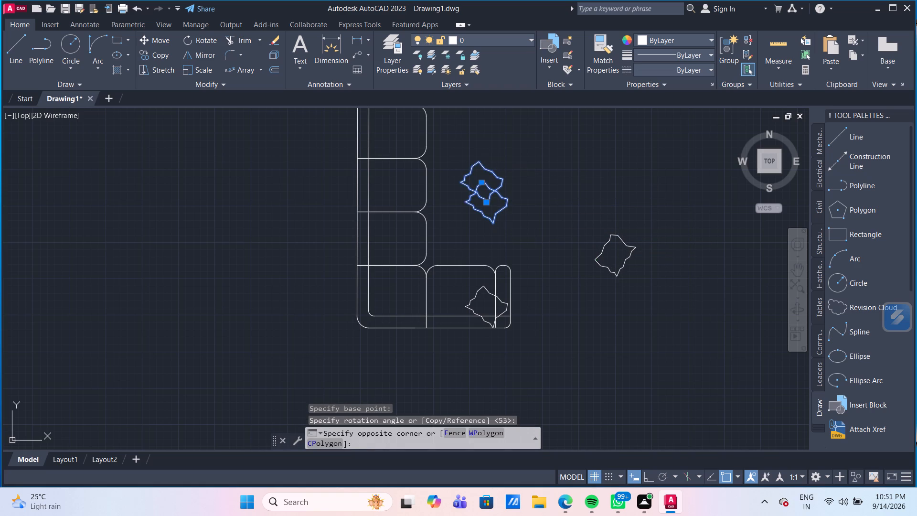
pyautogui.click(483, 168)
pyautogui.moveTo(480, 150); pyautogui.dragTo(456, 199, button='middle')
pyautogui.scroll(-1, 480, 152)
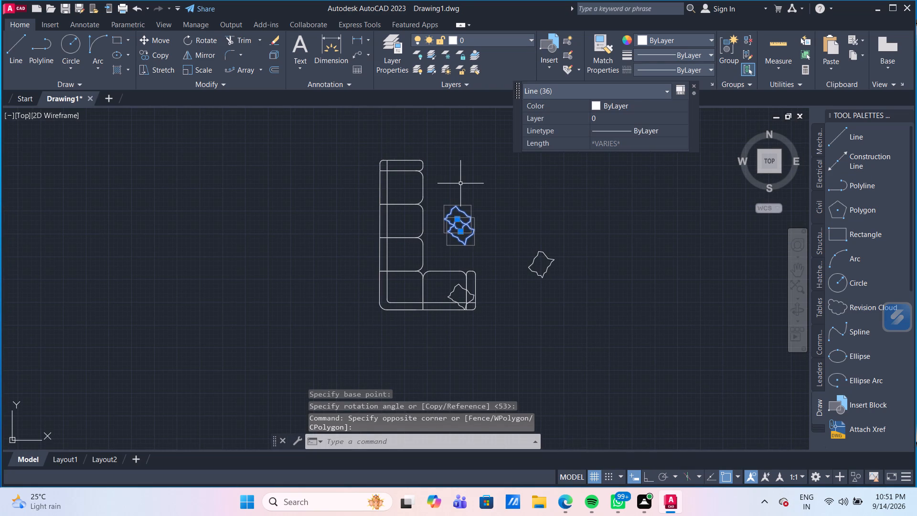
pyautogui.press('m')
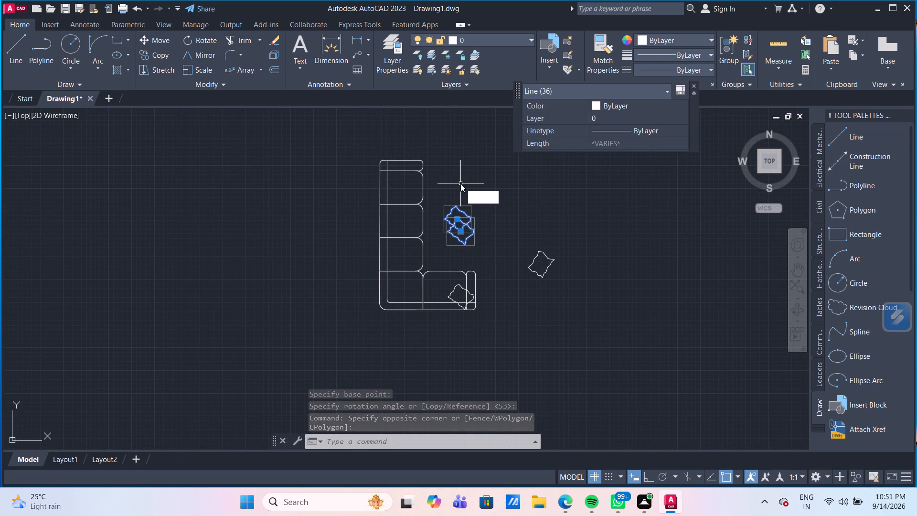
pyautogui.press('Return')
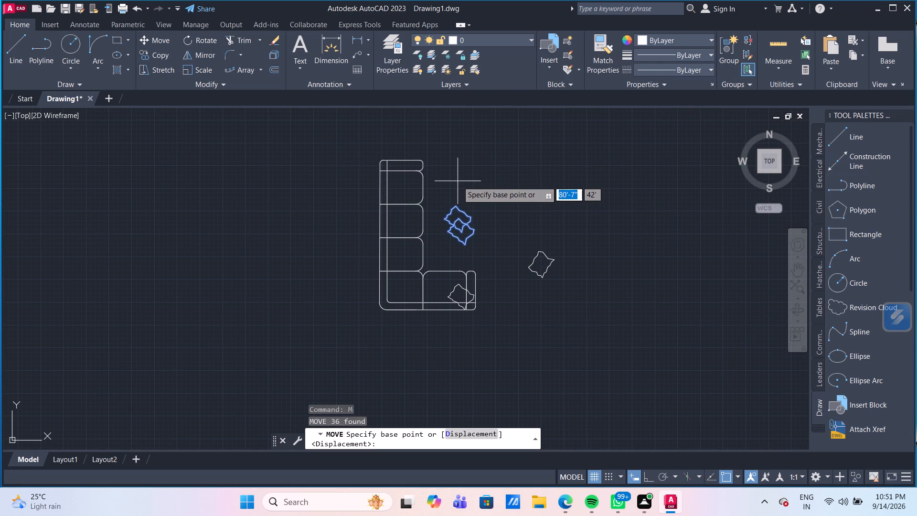
pyautogui.scroll(2, 446, 213)
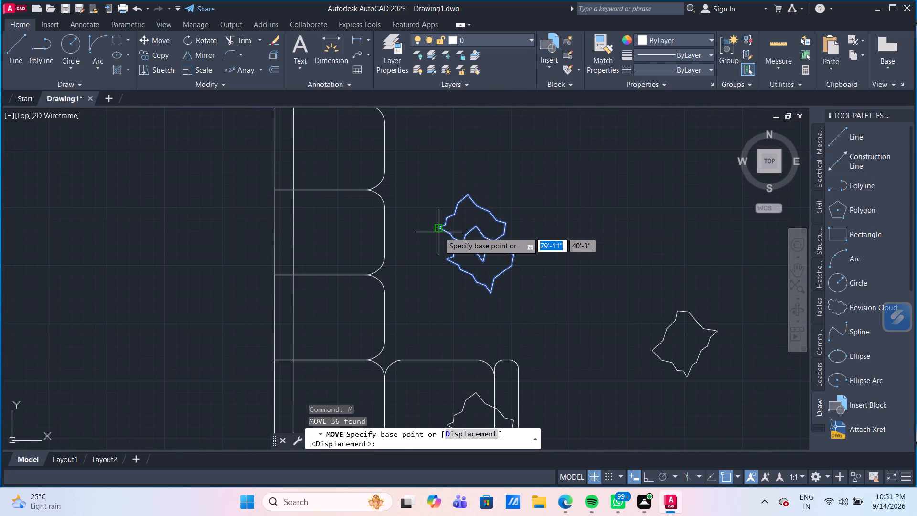
pyautogui.click(438, 230)
pyautogui.moveTo(270, 148); pyautogui.dragTo(280, 168, button='middle')
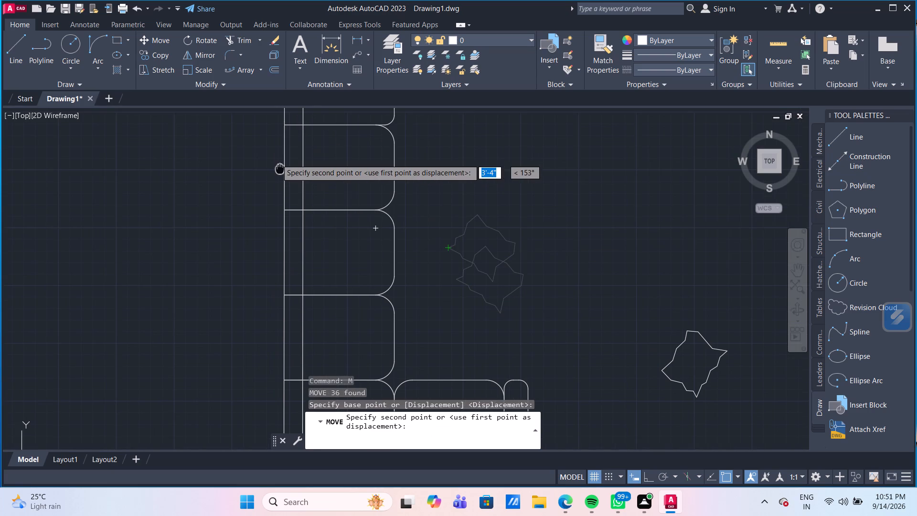
pyautogui.moveTo(280, 168); pyautogui.dragTo(287, 203, button='middle')
pyautogui.scroll(-1, 287, 203)
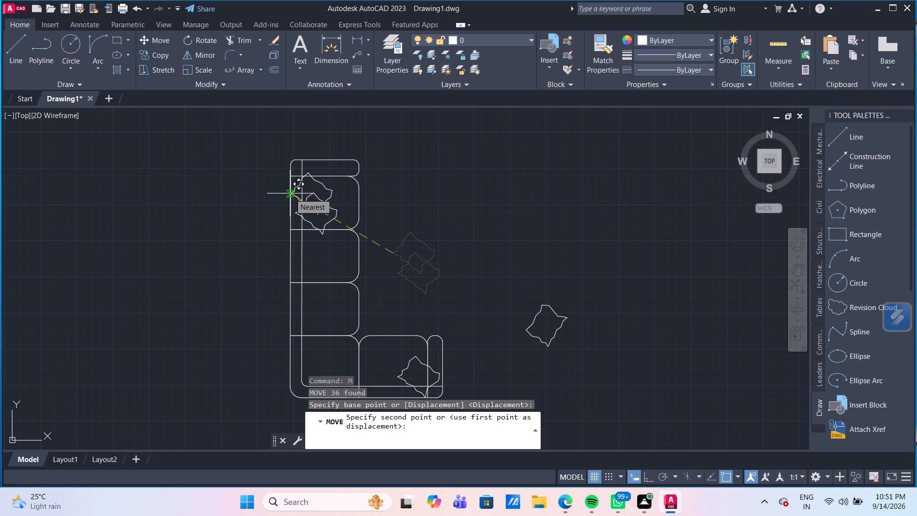
pyautogui.click(290, 193)
pyautogui.press('Escape')
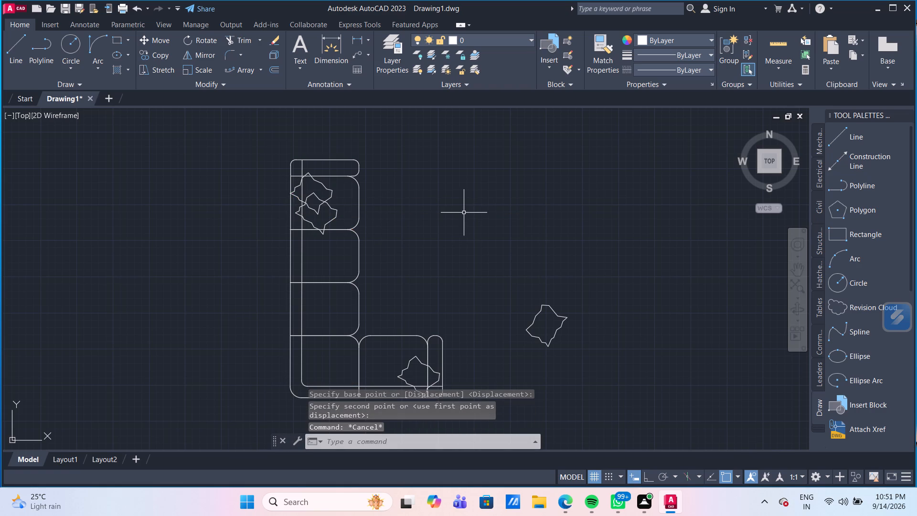
# Move the lower cushion of the overlapping pair about 2" left so its left tip meets the sofa's outer back edge.
pyautogui.scroll(1, 340, 216)
pyautogui.click(332, 212)
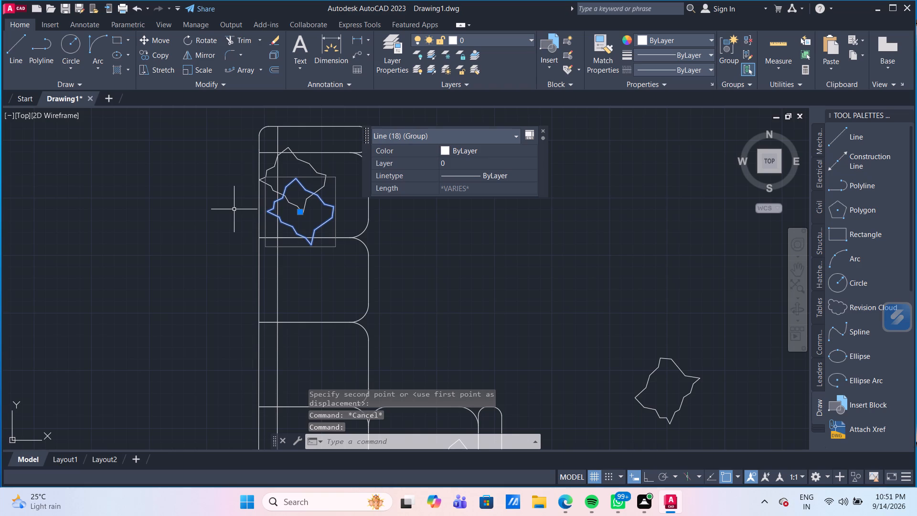
pyautogui.press('m')
pyautogui.press('Return')
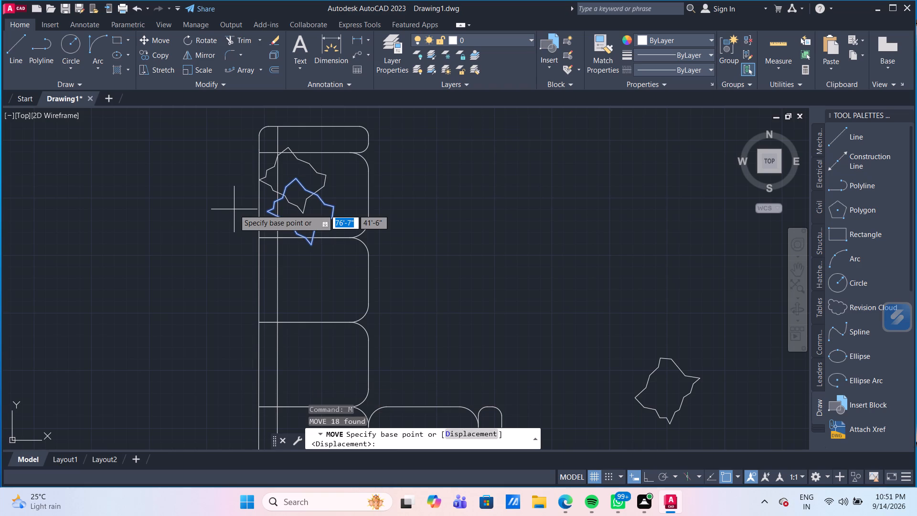
pyautogui.click(268, 215)
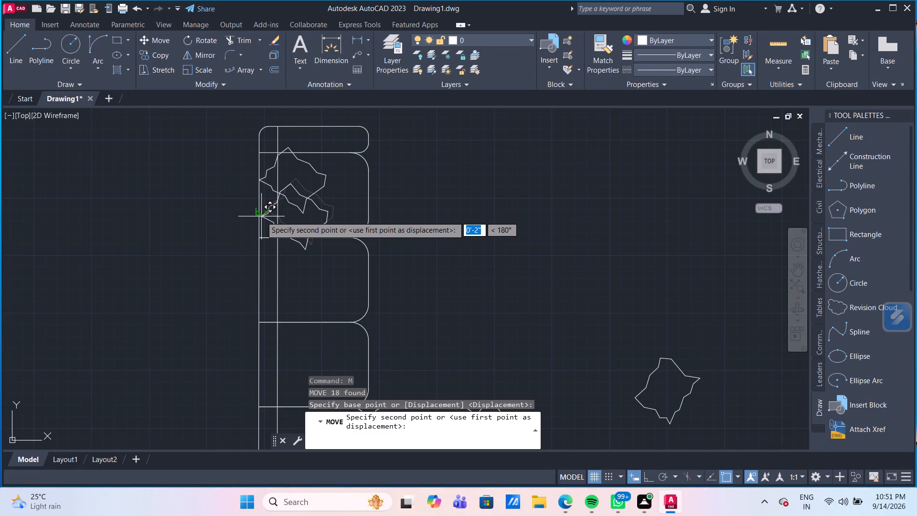
pyautogui.click(261, 216)
# Move the rotated loose cushion by its bottom tip about 6'-11" onto the sofa's corner seat, overlapping the backrest.
pyautogui.scroll(-2, 444, 232)
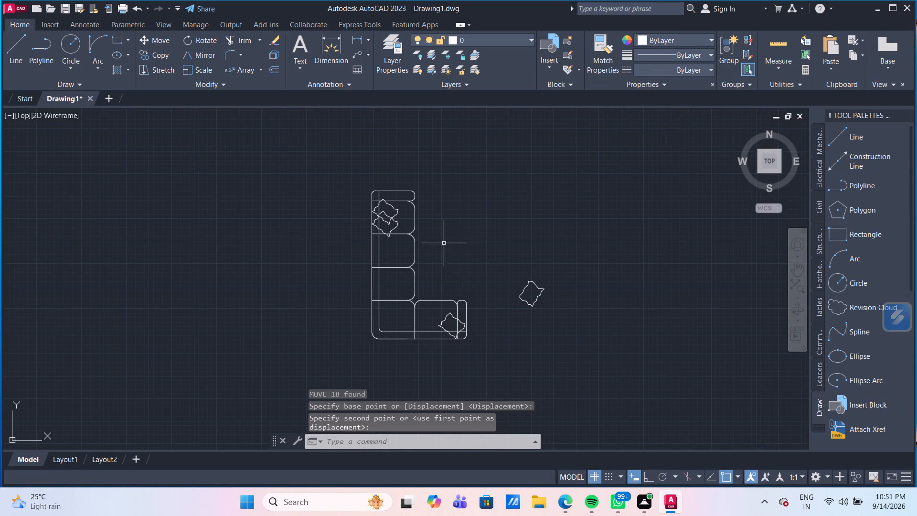
pyautogui.moveTo(442, 269); pyautogui.dragTo(394, 214, button='middle')
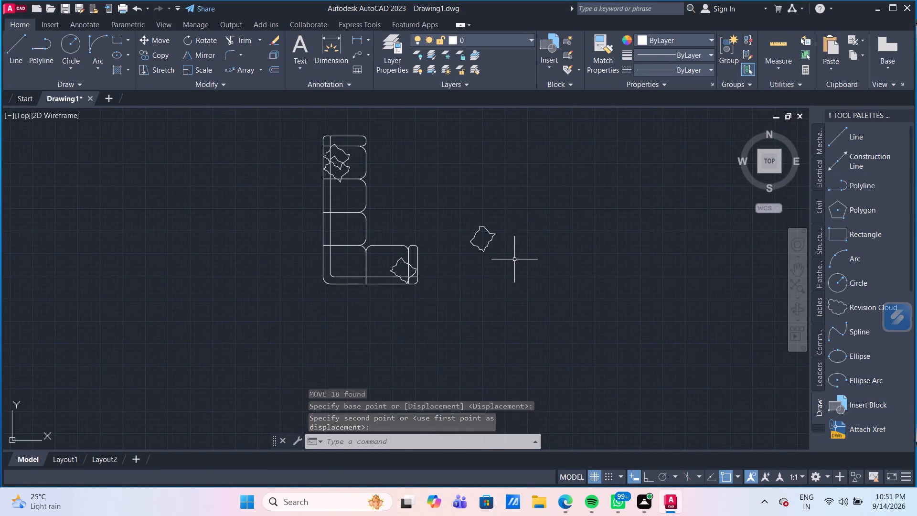
pyautogui.moveTo(509, 257); pyautogui.dragTo(503, 247)
pyautogui.click(469, 208)
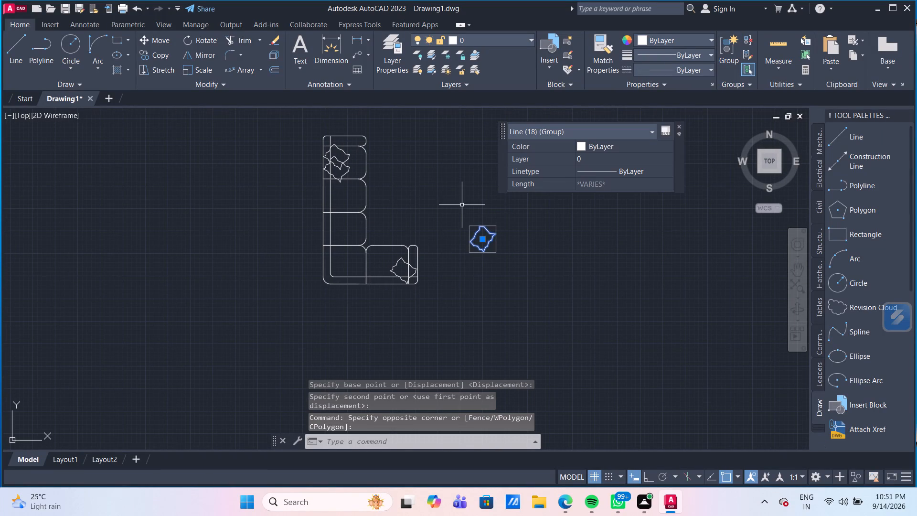
pyautogui.press('m')
pyautogui.press('Return')
pyautogui.scroll(1, 476, 251)
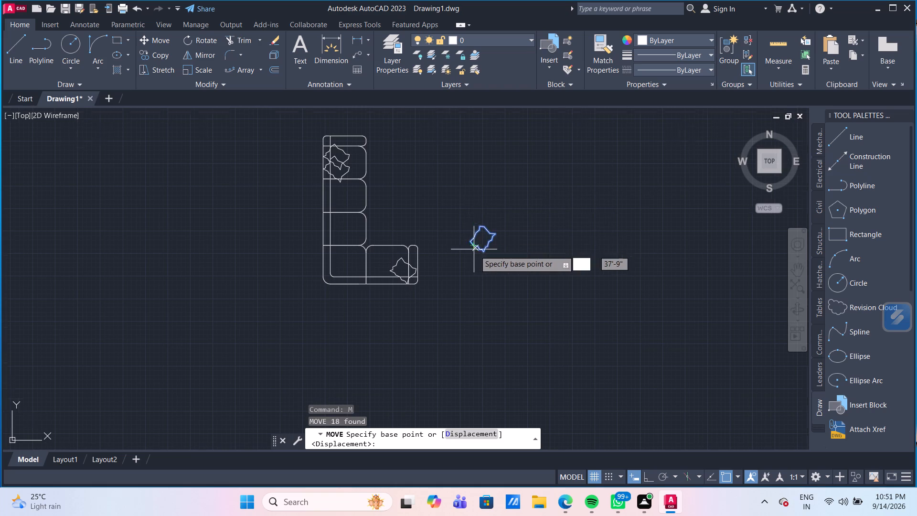
pyautogui.scroll(1, 476, 251)
pyautogui.click(489, 257)
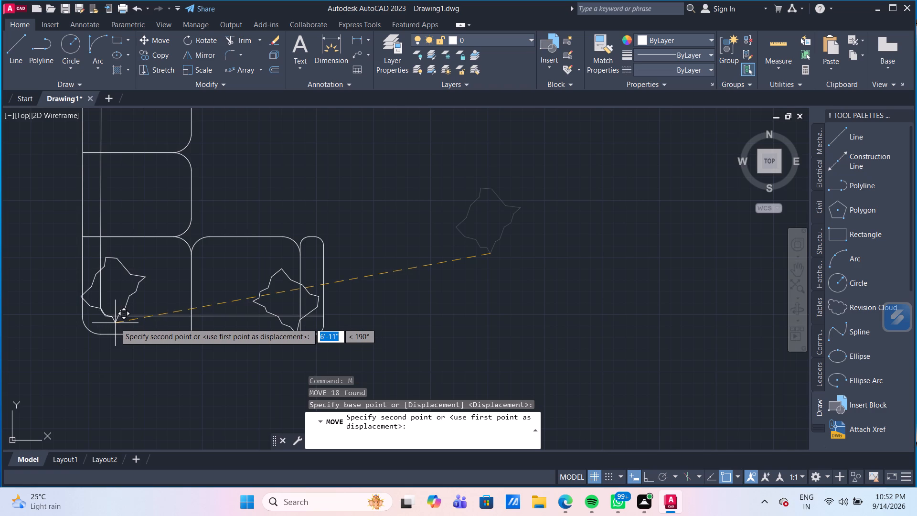
pyautogui.click(117, 323)
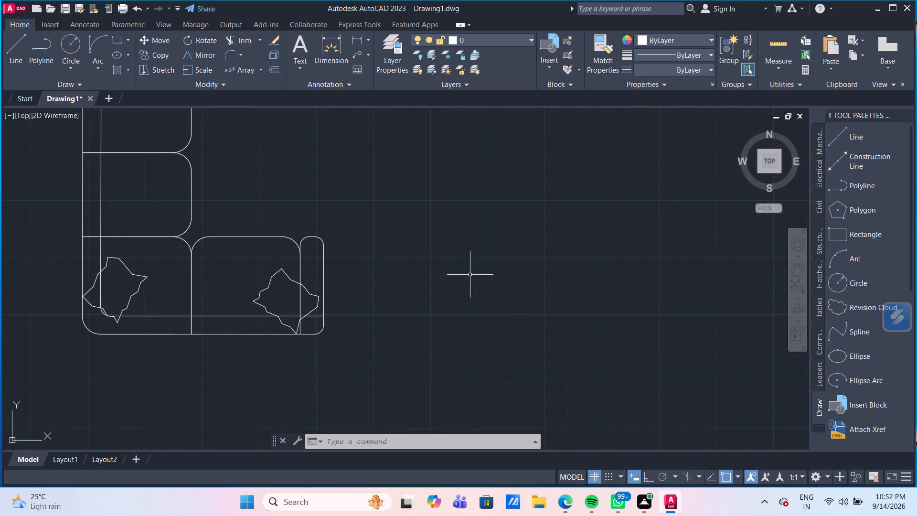
# Trim away the armrest line where it passes through the cushion on the sofa's end seat.
pyautogui.scroll(1, 297, 292)
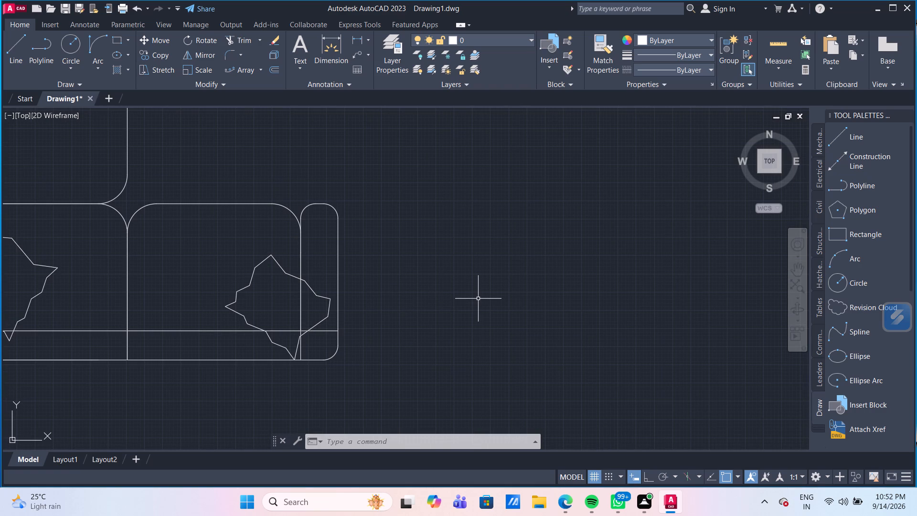
pyautogui.write('TR')
pyautogui.press('Return')
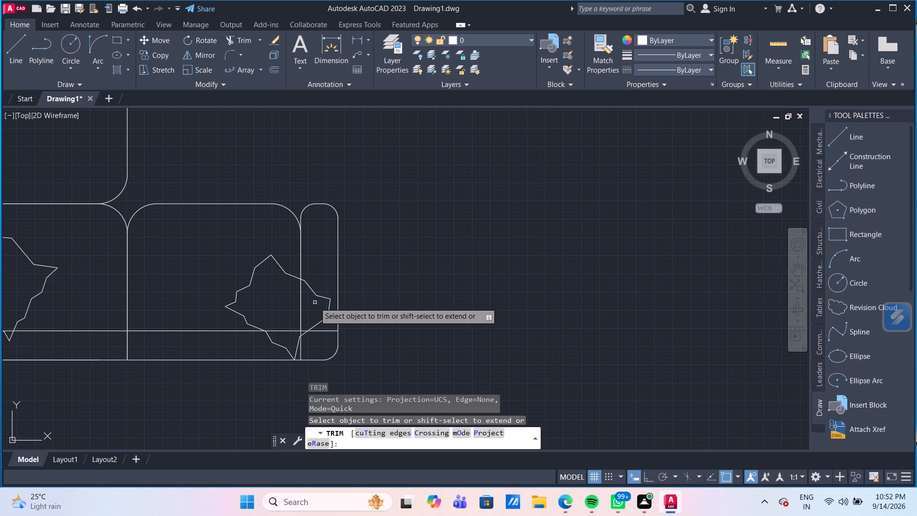
pyautogui.click(301, 300)
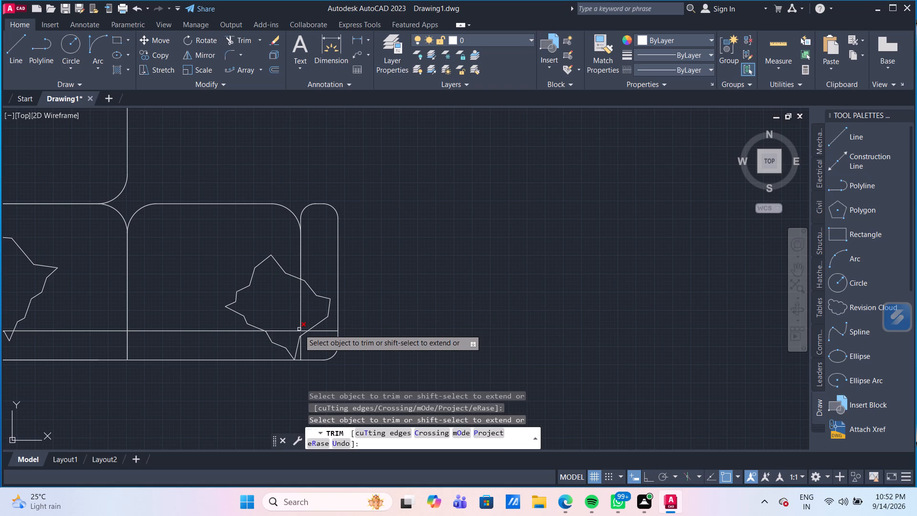
pyautogui.click(299, 329)
pyautogui.click(300, 324)
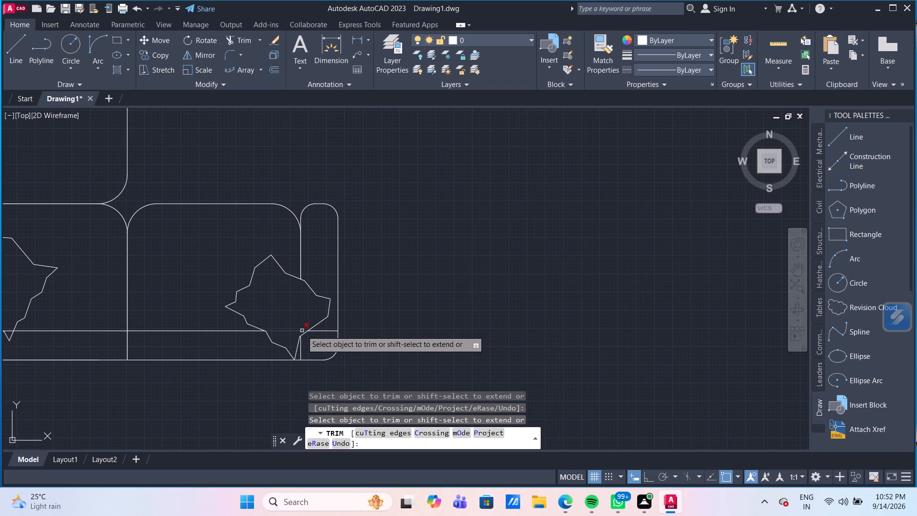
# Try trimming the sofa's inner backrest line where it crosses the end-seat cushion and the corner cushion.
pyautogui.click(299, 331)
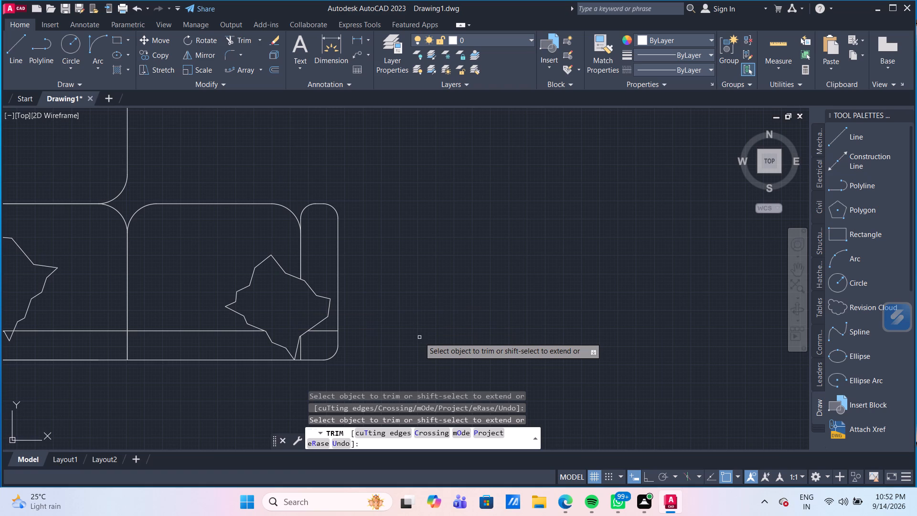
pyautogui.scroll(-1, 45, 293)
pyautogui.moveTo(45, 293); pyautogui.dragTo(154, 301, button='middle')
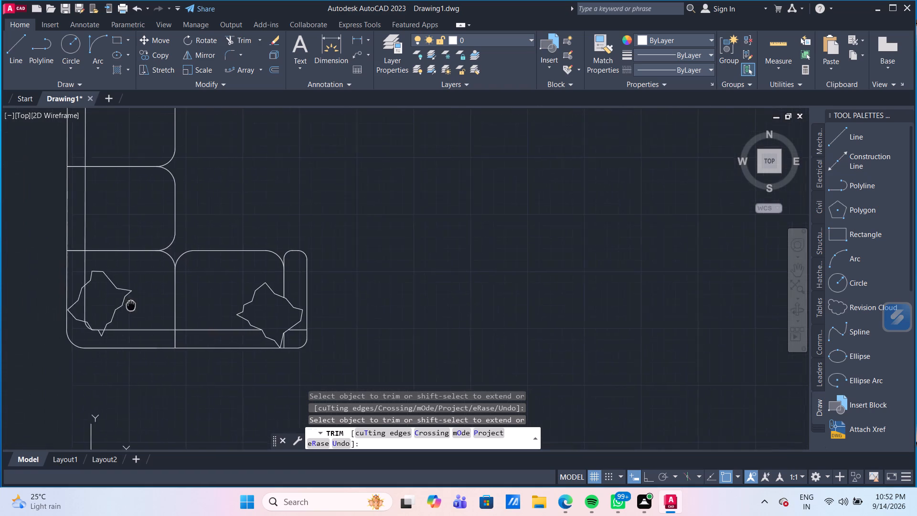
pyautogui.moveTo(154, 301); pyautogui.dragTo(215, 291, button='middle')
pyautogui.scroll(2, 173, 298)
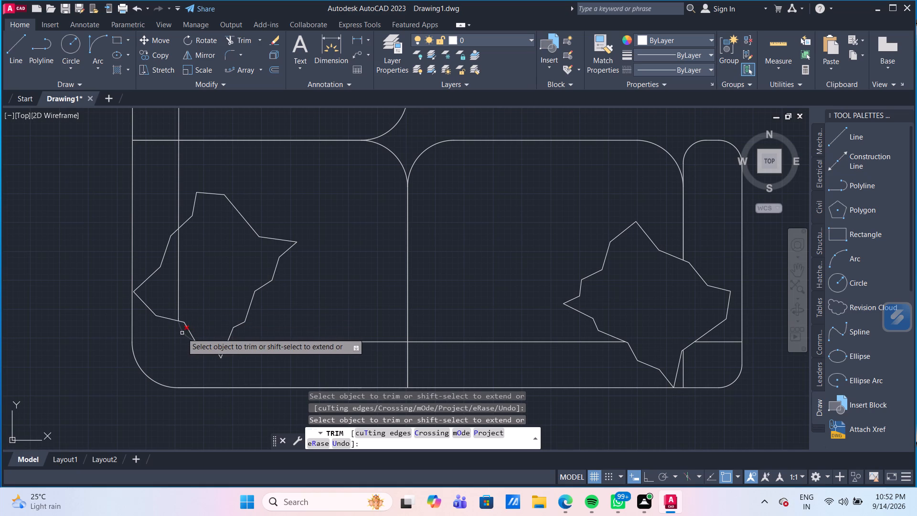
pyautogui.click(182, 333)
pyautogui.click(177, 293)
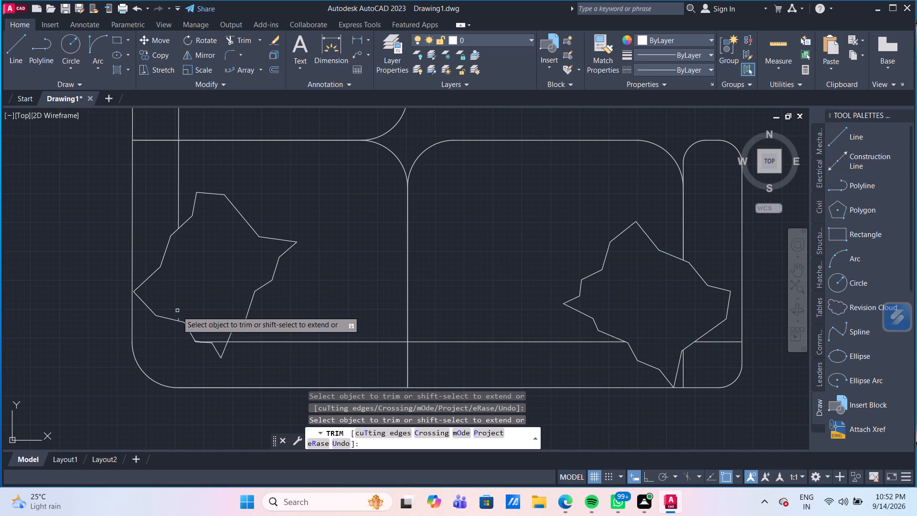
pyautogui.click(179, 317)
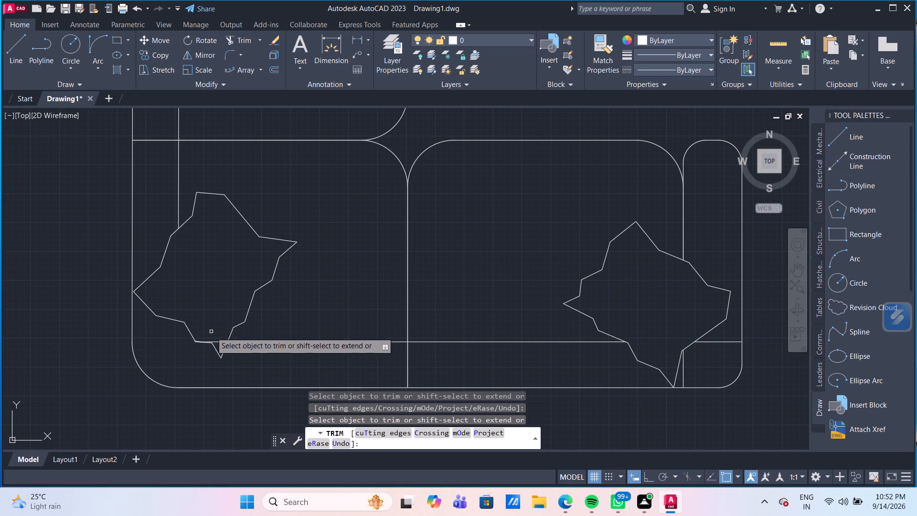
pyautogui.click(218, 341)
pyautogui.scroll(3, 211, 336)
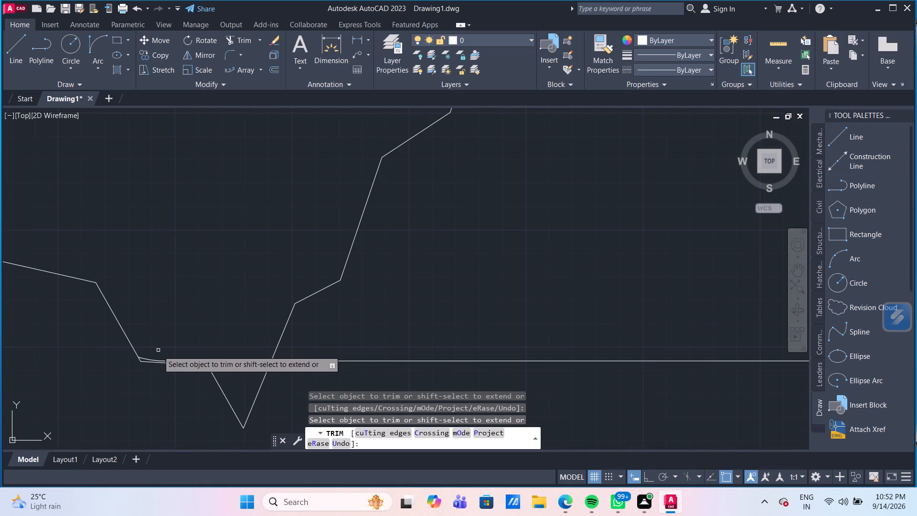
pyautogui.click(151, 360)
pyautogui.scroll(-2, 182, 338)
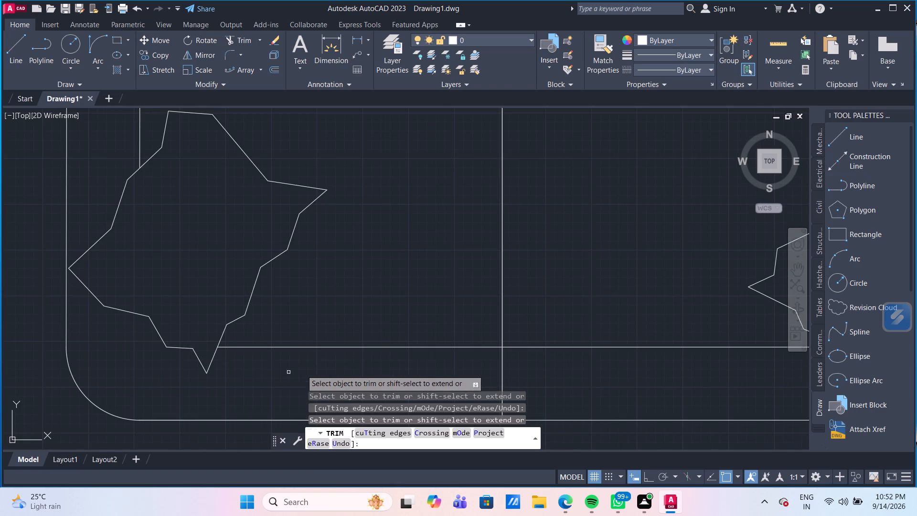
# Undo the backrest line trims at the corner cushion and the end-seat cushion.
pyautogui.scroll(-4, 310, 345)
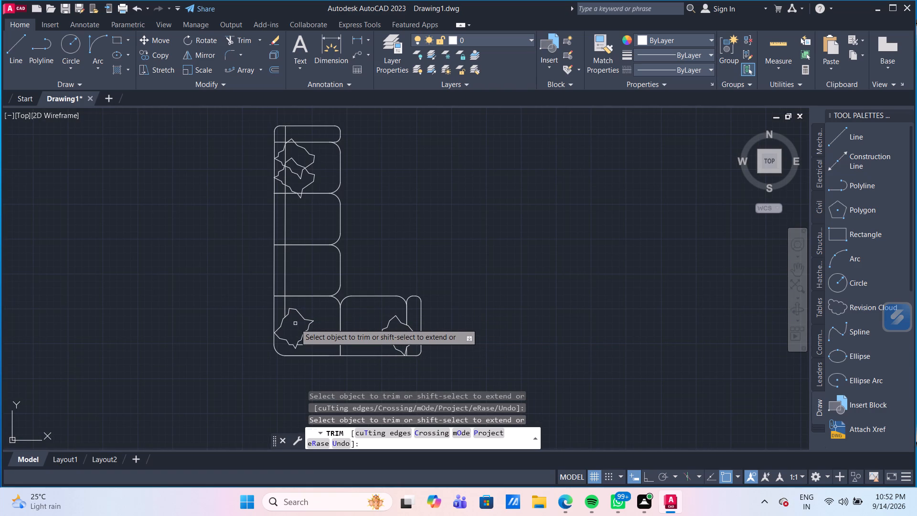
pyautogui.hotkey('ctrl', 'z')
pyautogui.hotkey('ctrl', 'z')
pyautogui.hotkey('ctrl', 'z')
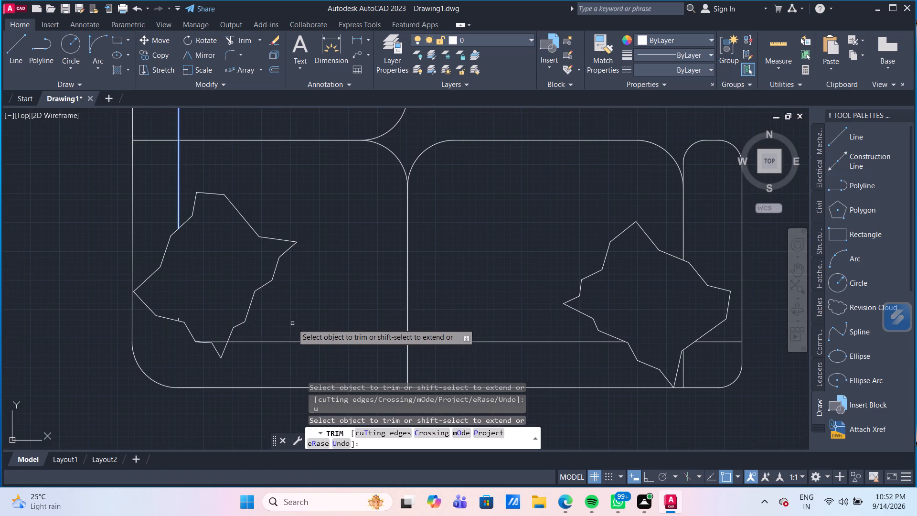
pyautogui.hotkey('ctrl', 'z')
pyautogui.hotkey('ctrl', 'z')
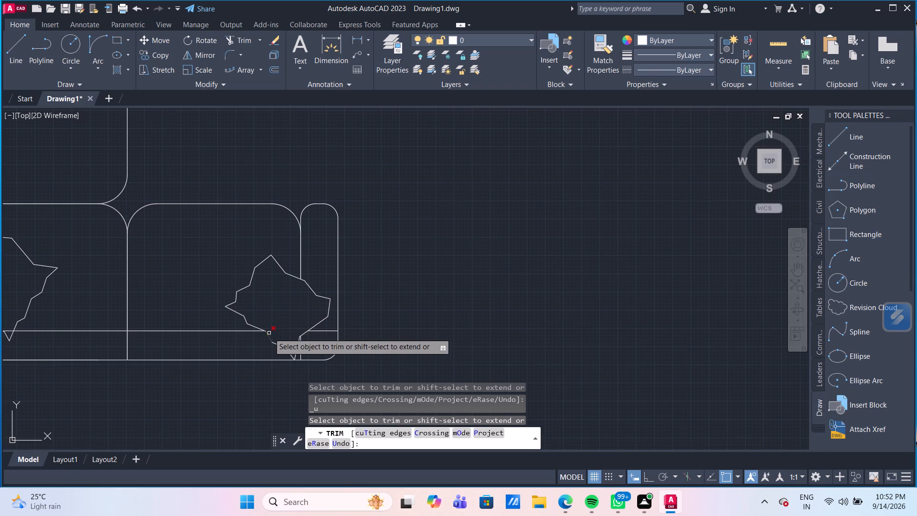
# Trim the corner cushion's lower edge segments where they extend past the backrest's rounded inner corner.
pyautogui.scroll(-2, 203, 326)
pyautogui.scroll(1, 129, 330)
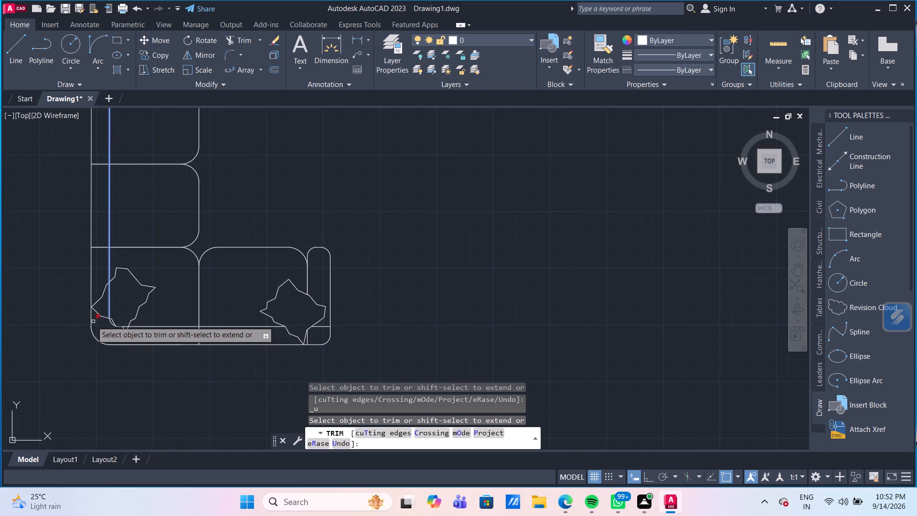
pyautogui.scroll(2, 91, 321)
pyautogui.moveTo(164, 315); pyautogui.dragTo(172, 320, button='middle')
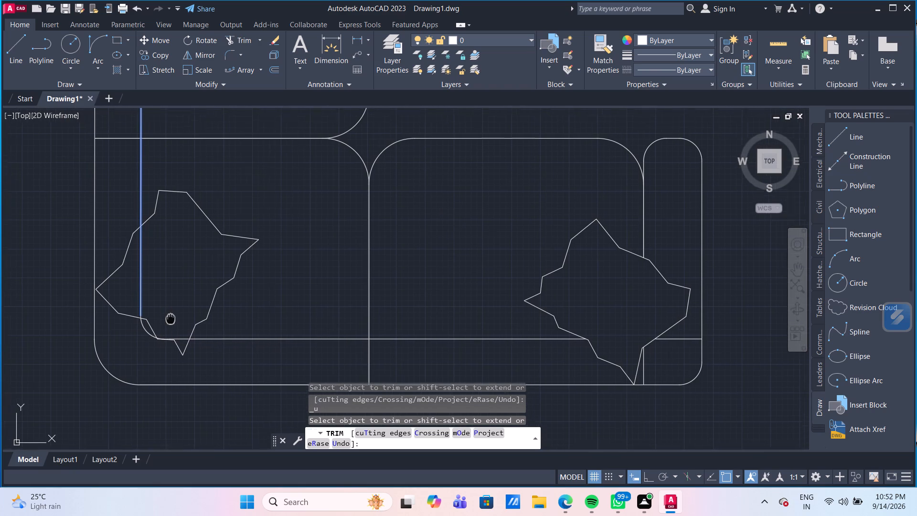
pyautogui.moveTo(172, 320); pyautogui.dragTo(178, 326, button='middle')
pyautogui.scroll(2, 181, 333)
pyautogui.scroll(1, 165, 372)
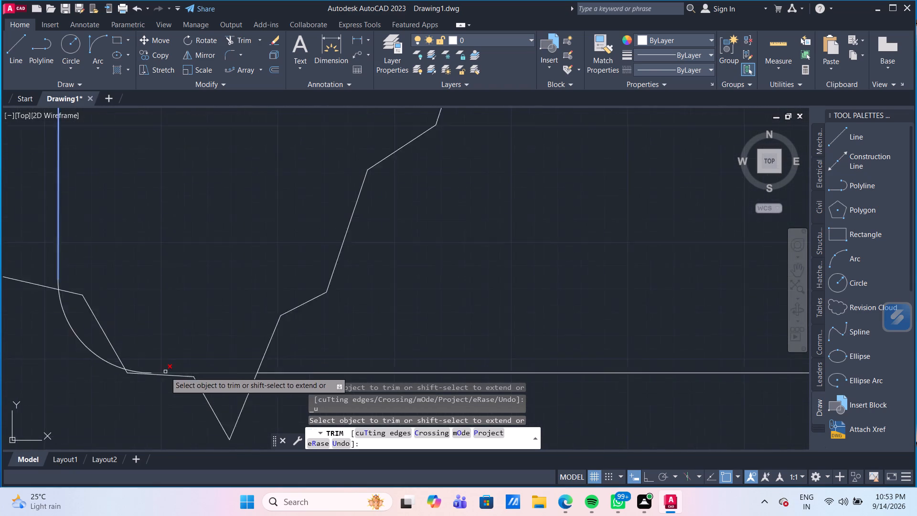
pyautogui.scroll(1, 165, 372)
pyautogui.moveTo(165, 372); pyautogui.dragTo(294, 344, button='middle')
pyautogui.scroll(-1, 268, 310)
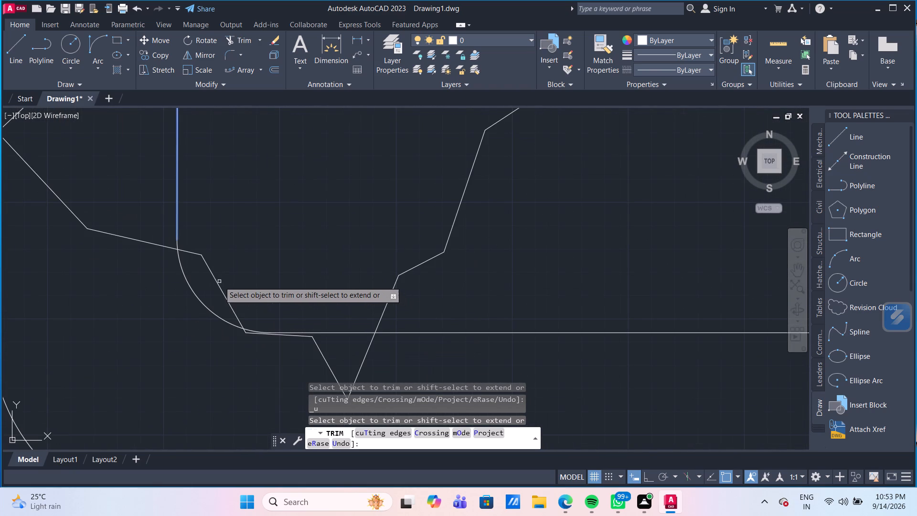
pyautogui.click(216, 281)
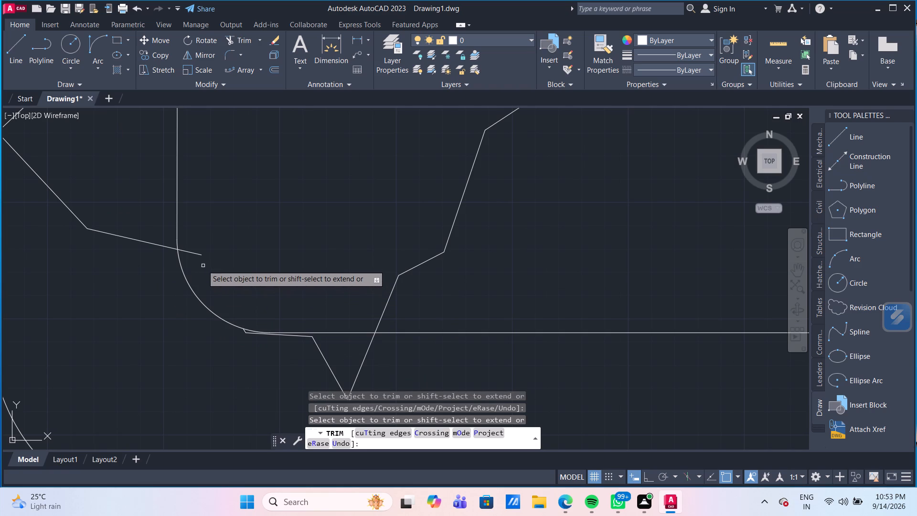
pyautogui.click(200, 257)
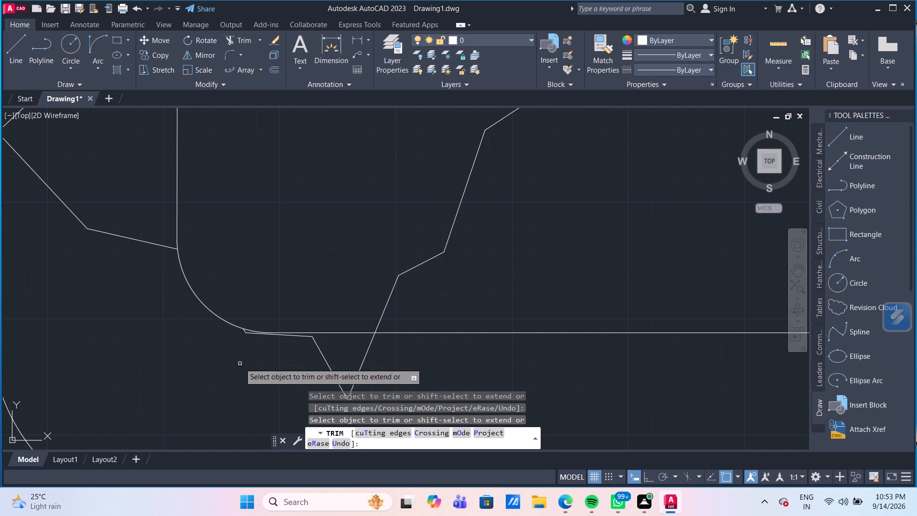
pyautogui.scroll(1, 245, 335)
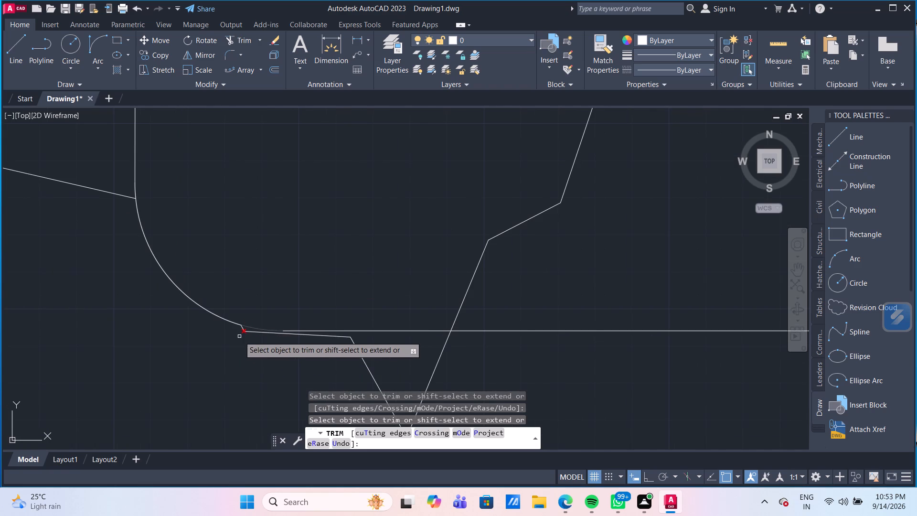
pyautogui.click(243, 331)
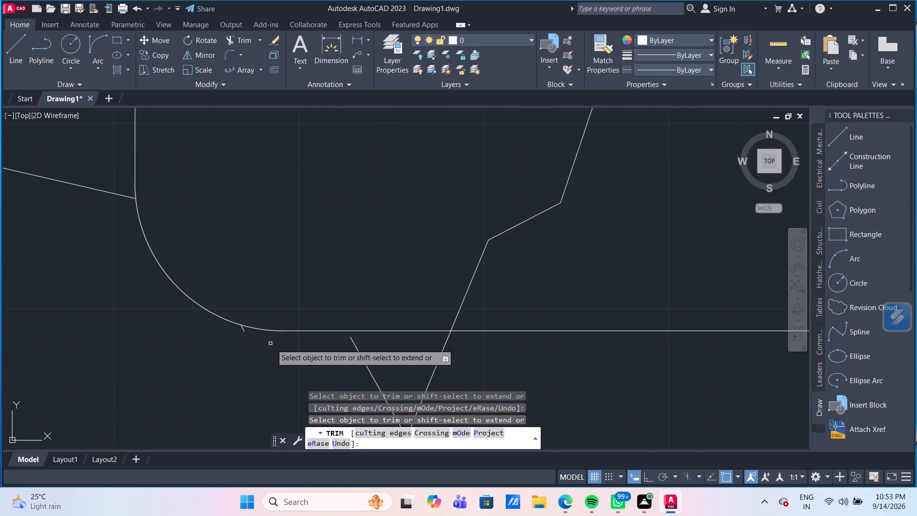
pyautogui.click(243, 331)
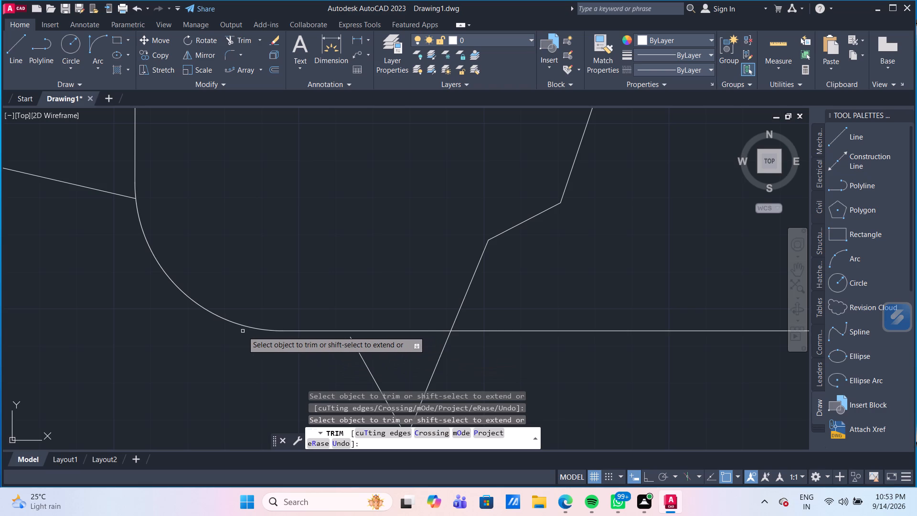
pyautogui.scroll(-2, 262, 312)
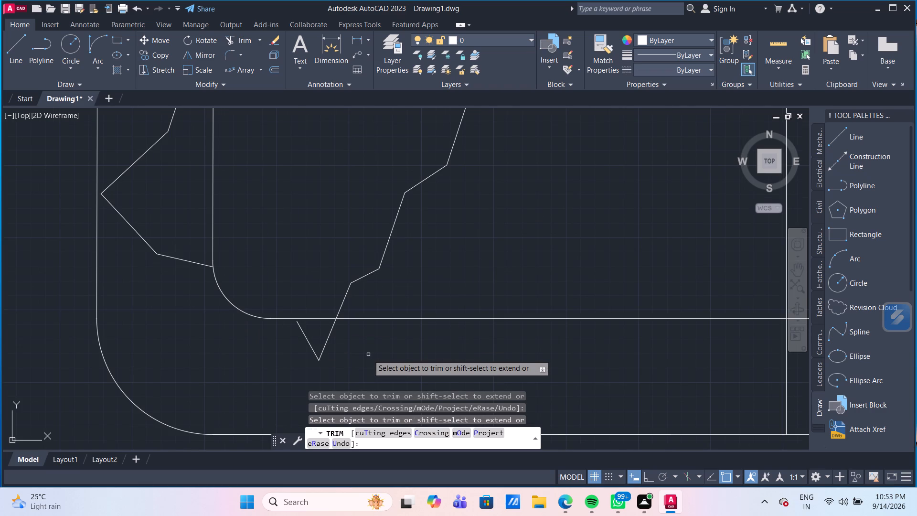
pyautogui.press('Escape')
# Ungroup the corner cushion's outline into individual lines.
pyautogui.click(308, 336)
pyautogui.click(299, 331)
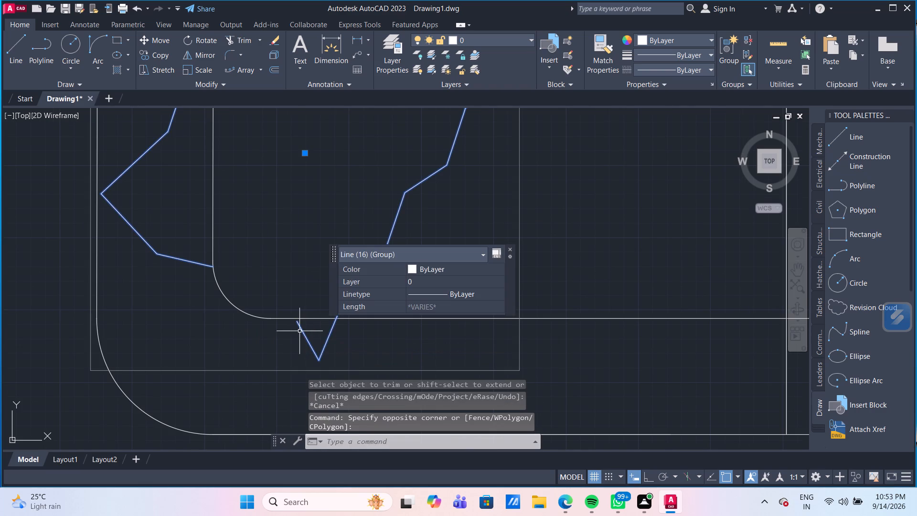
pyautogui.press('Escape')
pyautogui.scroll(2, 308, 324)
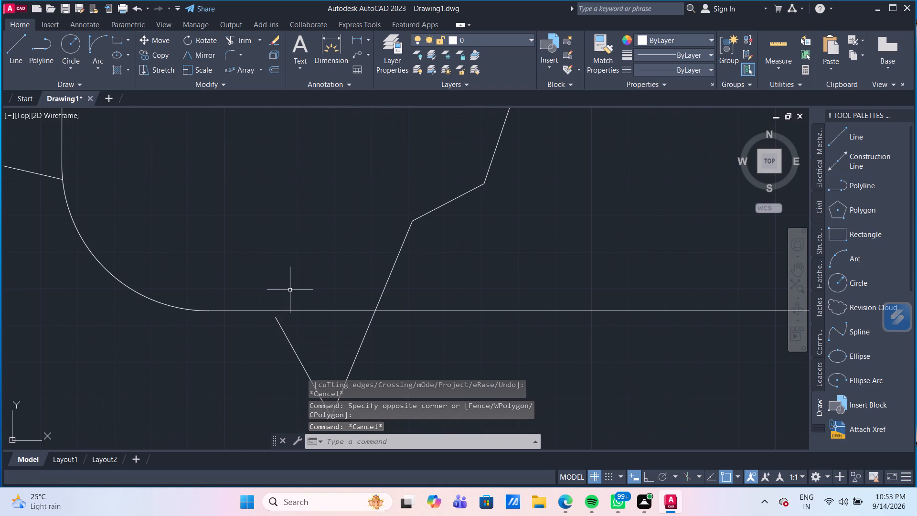
pyautogui.click(279, 332)
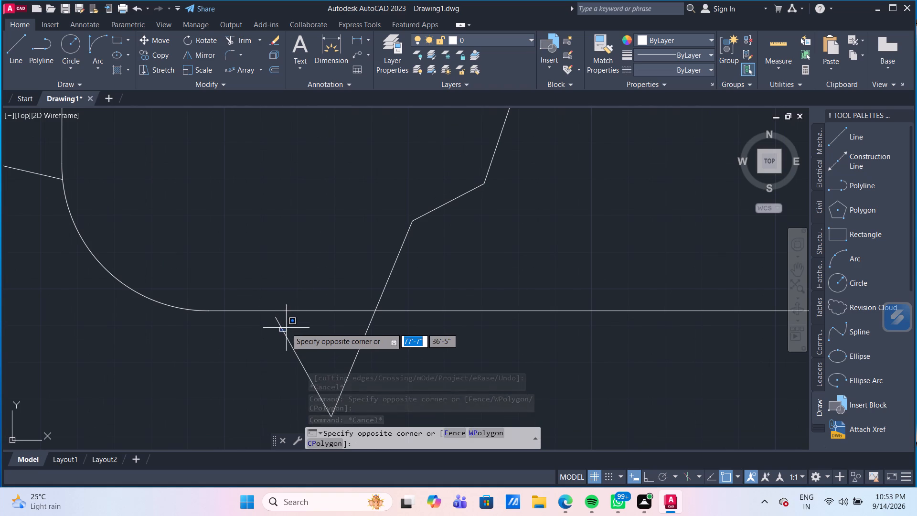
pyautogui.click(286, 328)
pyautogui.click(281, 327)
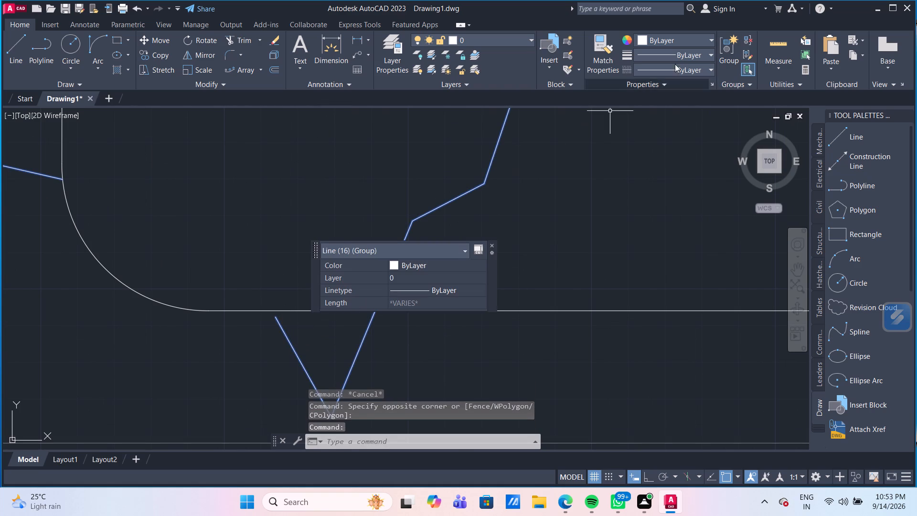
pyautogui.click(751, 37)
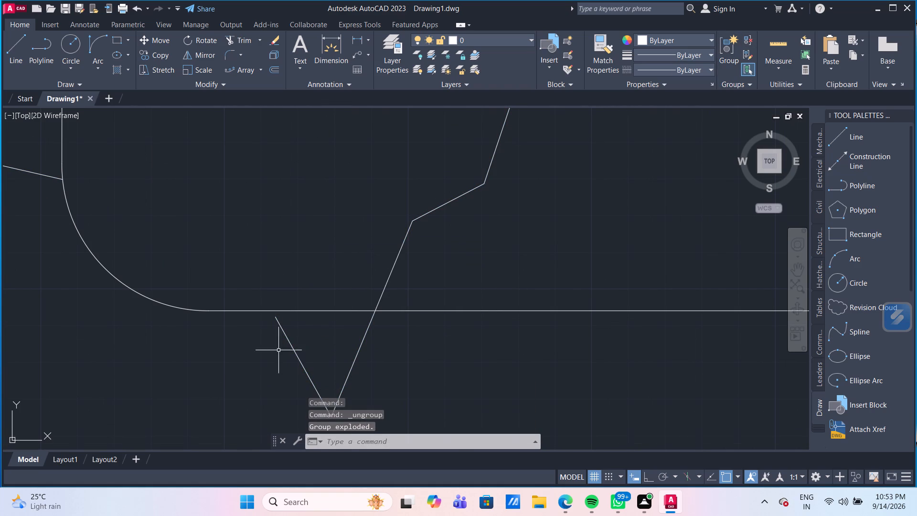
# Stretch the open upper end of the cushion's bottom-tip line to meet the sofa's horizontal inner backrest line.
pyautogui.click(288, 343)
pyautogui.click(275, 318)
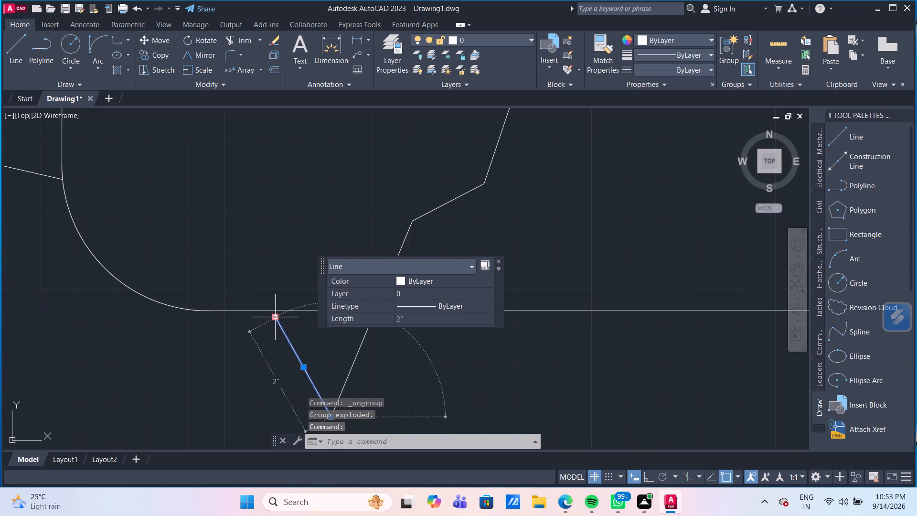
pyautogui.click(271, 311)
pyautogui.press('Escape')
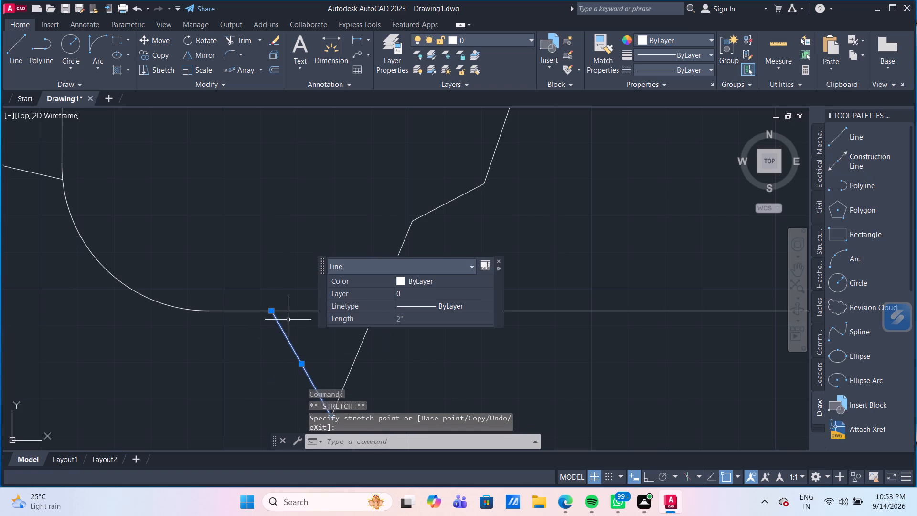
pyautogui.press('Escape')
# Trim the vertical inner backrest line inside the corner cushion, including the short leftover piece above the rounded corner.
pyautogui.scroll(-4, 281, 279)
pyautogui.scroll(-1, 349, 239)
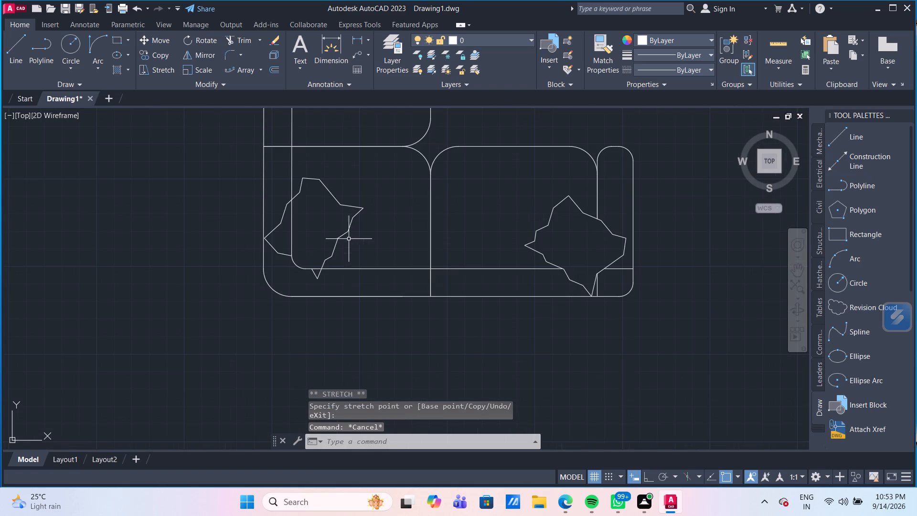
pyautogui.scroll(1, 303, 239)
pyautogui.moveTo(303, 239); pyautogui.dragTo(307, 259, button='middle')
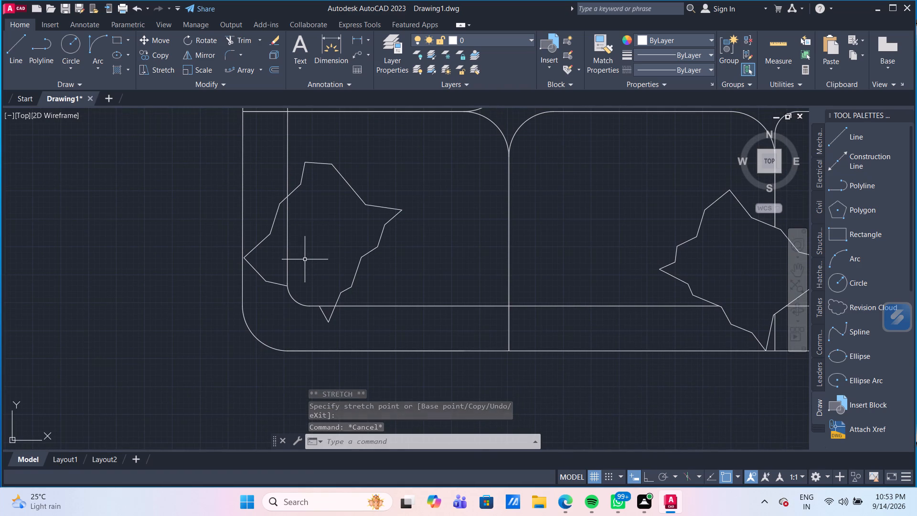
pyautogui.write('TR')
pyautogui.press('Return')
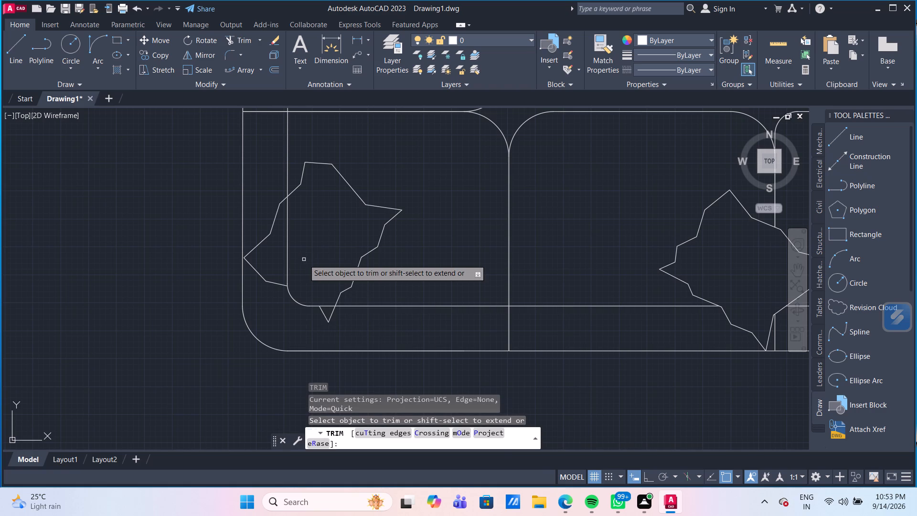
pyautogui.click(288, 258)
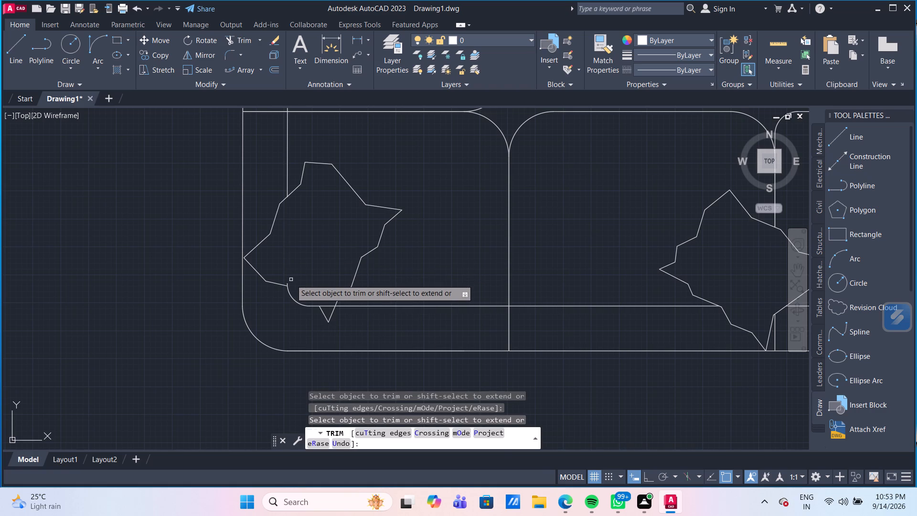
pyautogui.scroll(2, 291, 279)
pyautogui.click(277, 291)
pyautogui.scroll(-2, 327, 295)
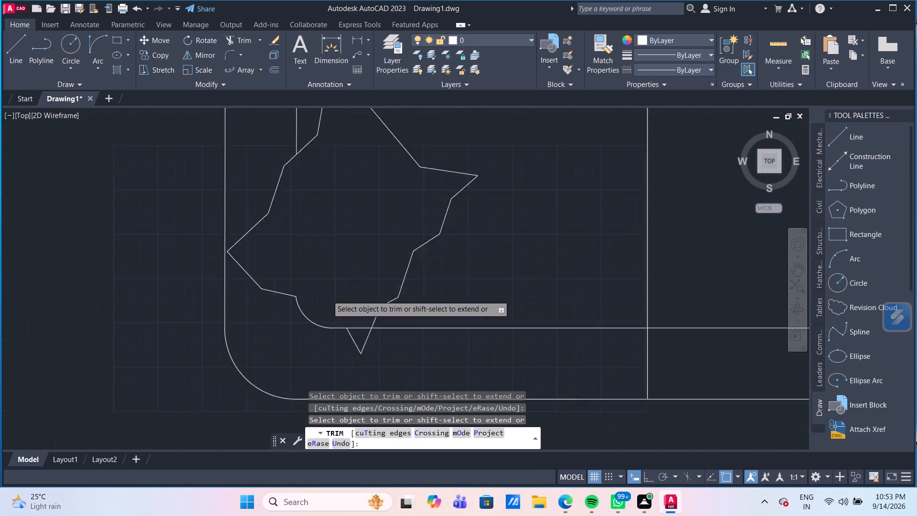
pyautogui.scroll(-1, 327, 295)
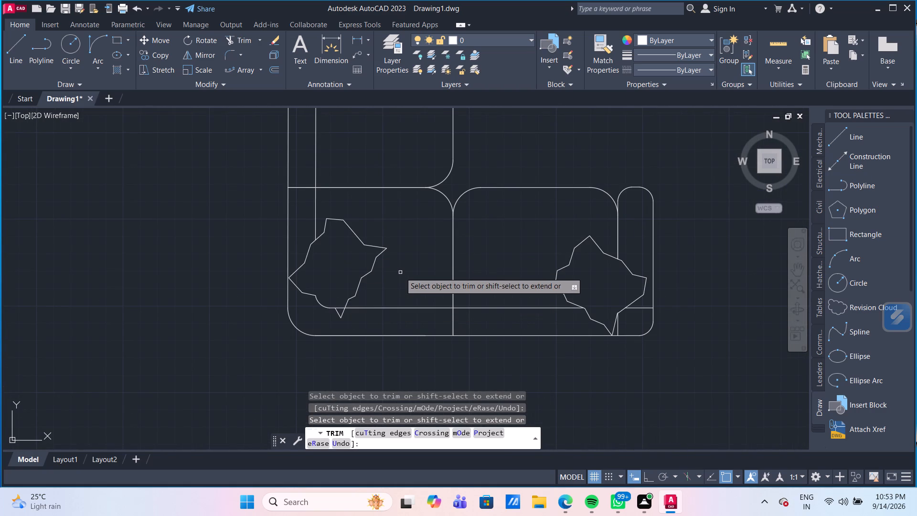
pyautogui.press('Escape')
# Trim the horizontal inner backrest line where it crosses the corner cushion's bottom tip.
pyautogui.scroll(2, 338, 322)
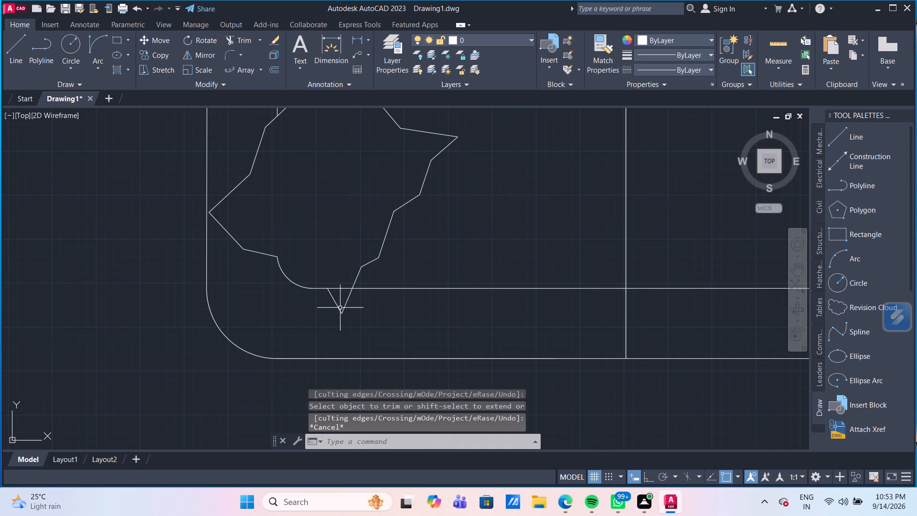
pyautogui.write('TR')
pyautogui.press('Return')
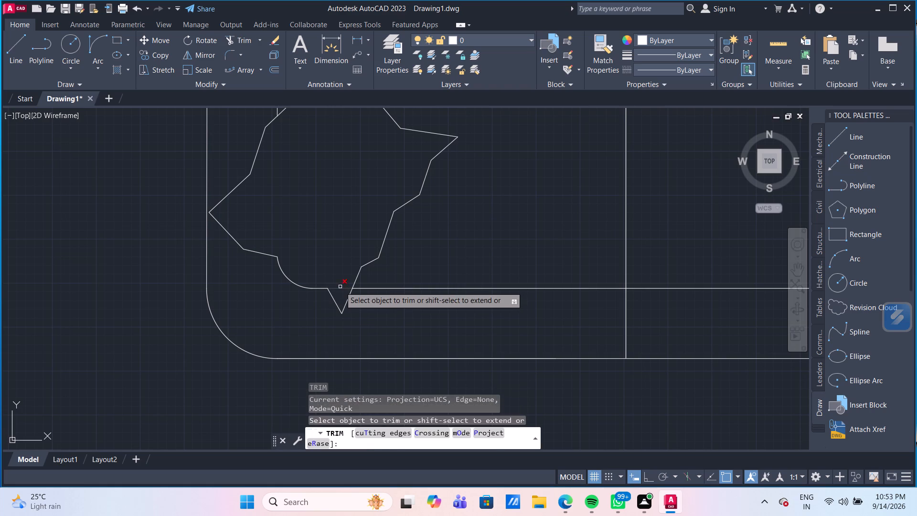
pyautogui.click(340, 287)
pyautogui.click(342, 291)
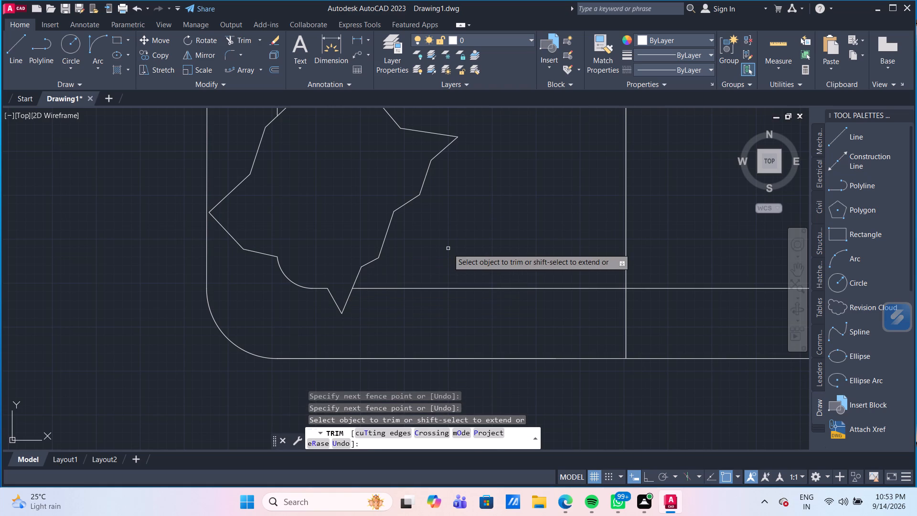
pyautogui.press('Escape')
# Group all the corner cushion's outline lines together with the backrest's rounded corner arc and adjoining short segment.
pyautogui.scroll(-1, 448, 248)
pyautogui.moveTo(448, 248); pyautogui.dragTo(449, 263, button='middle')
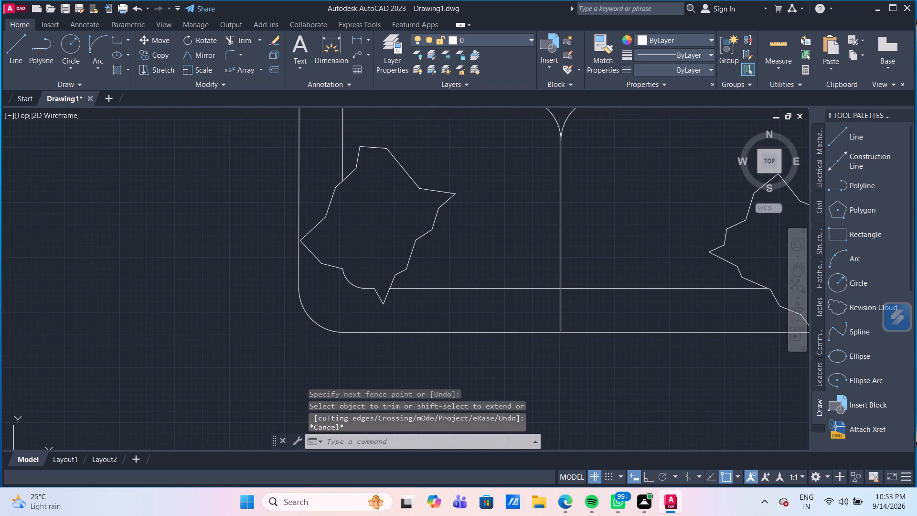
pyautogui.moveTo(453, 253); pyautogui.dragTo(448, 241)
pyautogui.scroll(-1, 386, 169)
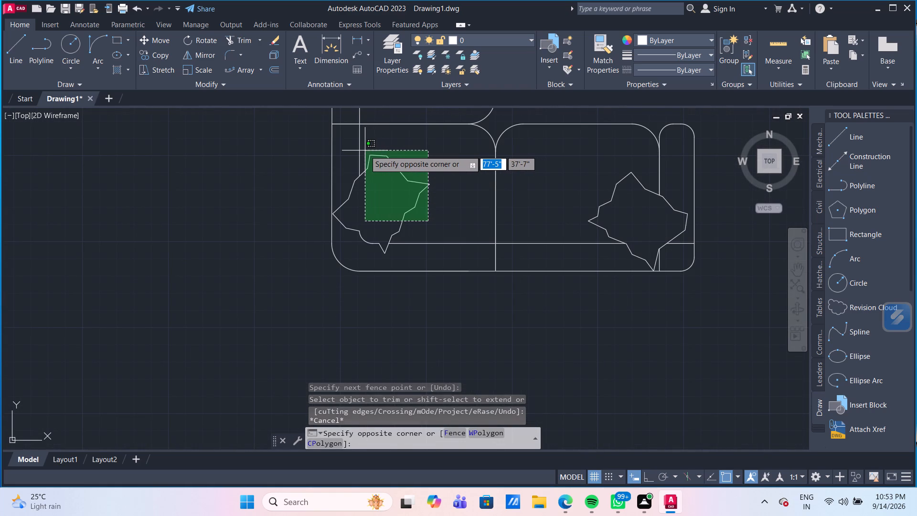
pyautogui.click(365, 150)
pyautogui.scroll(2, 395, 264)
pyautogui.click(388, 201)
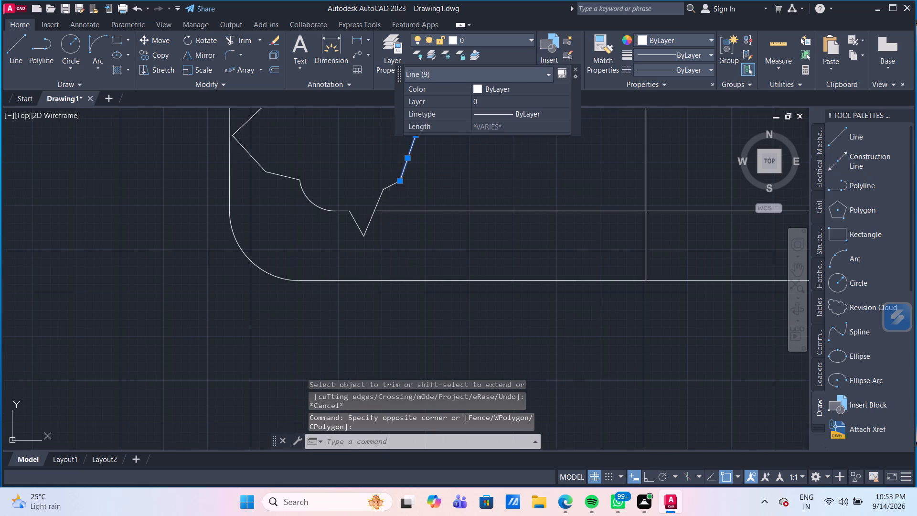
pyautogui.click(372, 161)
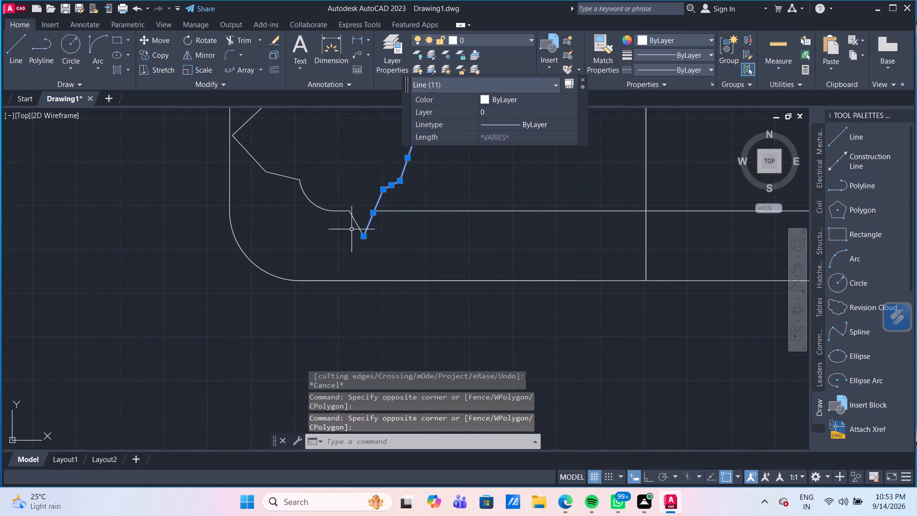
pyautogui.click(351, 230)
pyautogui.click(270, 171)
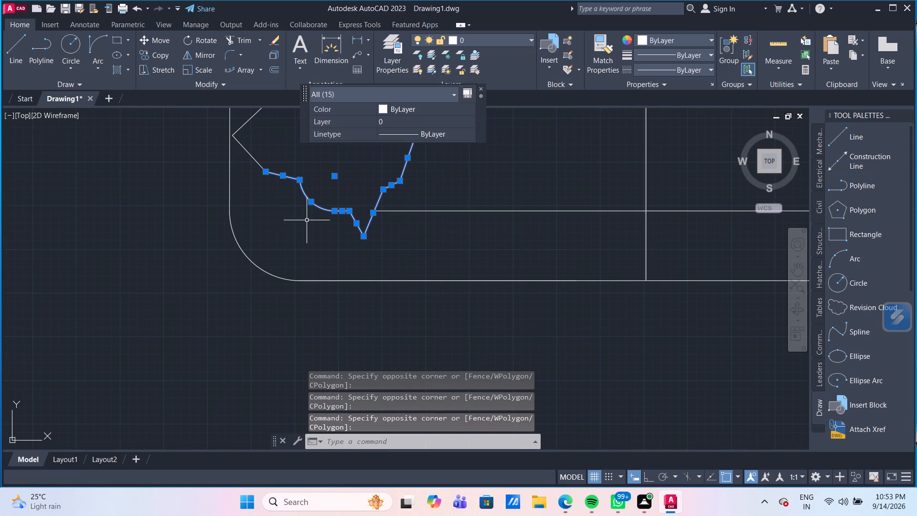
pyautogui.moveTo(307, 203); pyautogui.dragTo(336, 290, button='middle')
pyautogui.moveTo(302, 244); pyautogui.dragTo(298, 236)
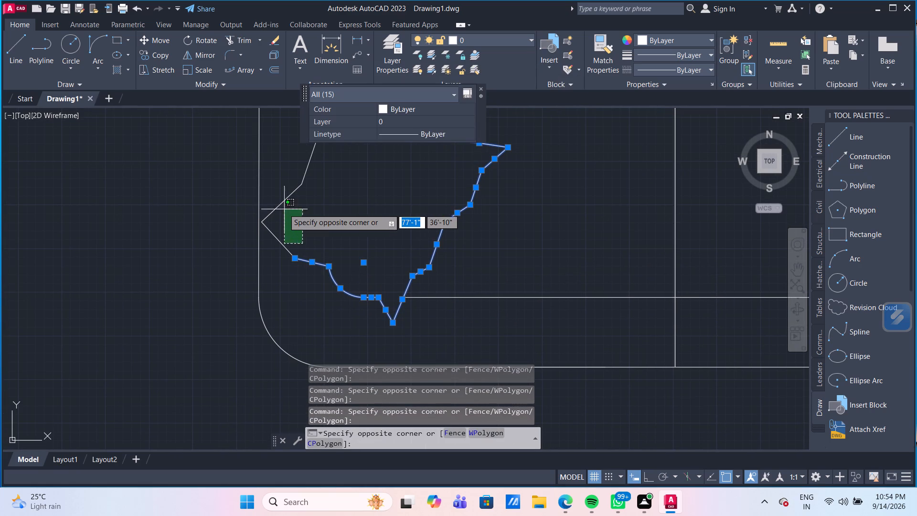
pyautogui.click(275, 193)
pyautogui.moveTo(309, 219); pyautogui.dragTo(320, 306, button='middle')
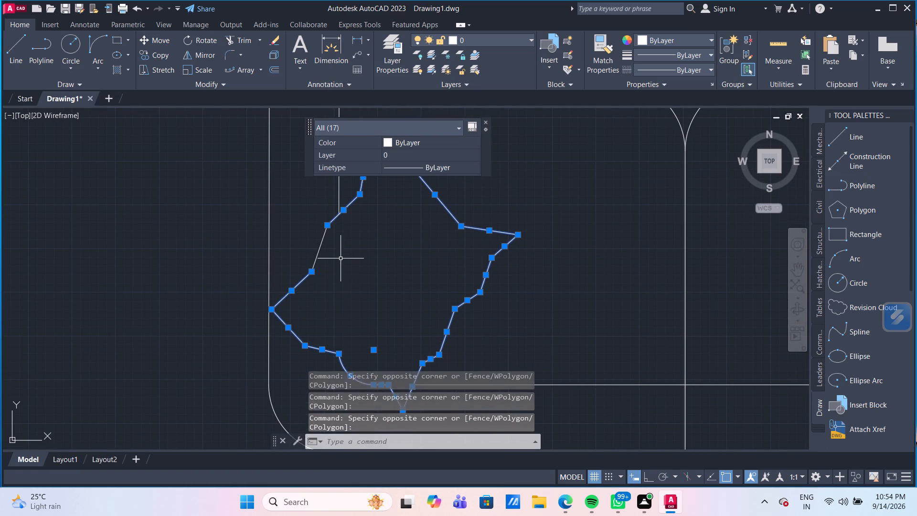
pyautogui.moveTo(341, 258); pyautogui.dragTo(326, 243)
pyautogui.click(311, 227)
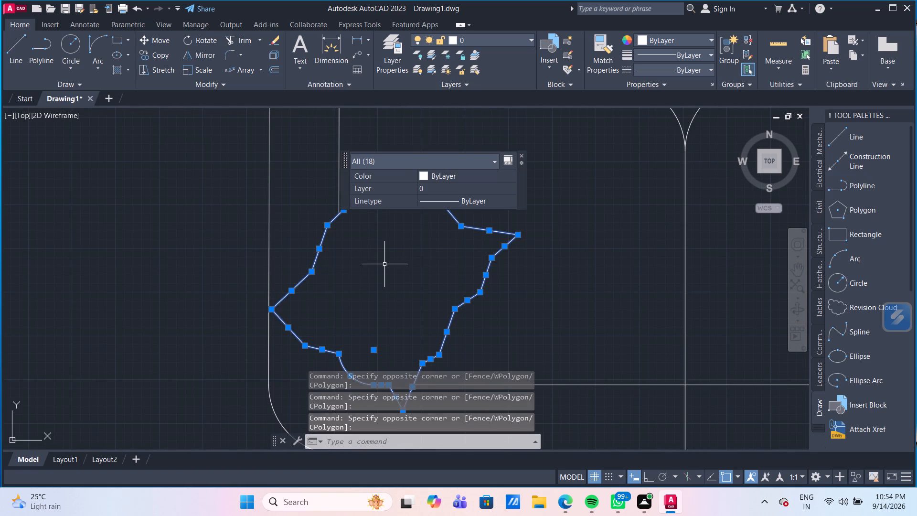
pyautogui.press('g')
pyautogui.press('Return')
pyautogui.scroll(-3, 384, 264)
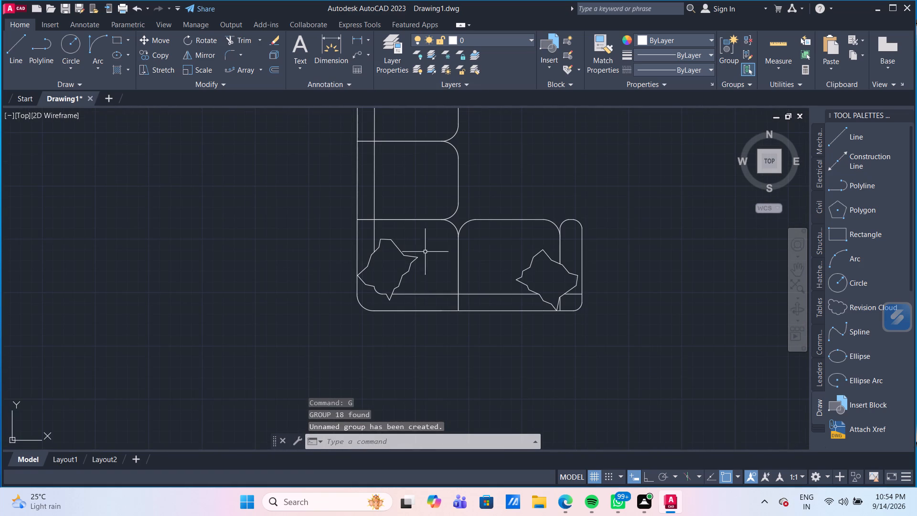
# Trim the vertical inner backrest line inside the lower of the two overlapping cushions at the sofa's upper end.
pyautogui.scroll(-2, 430, 285)
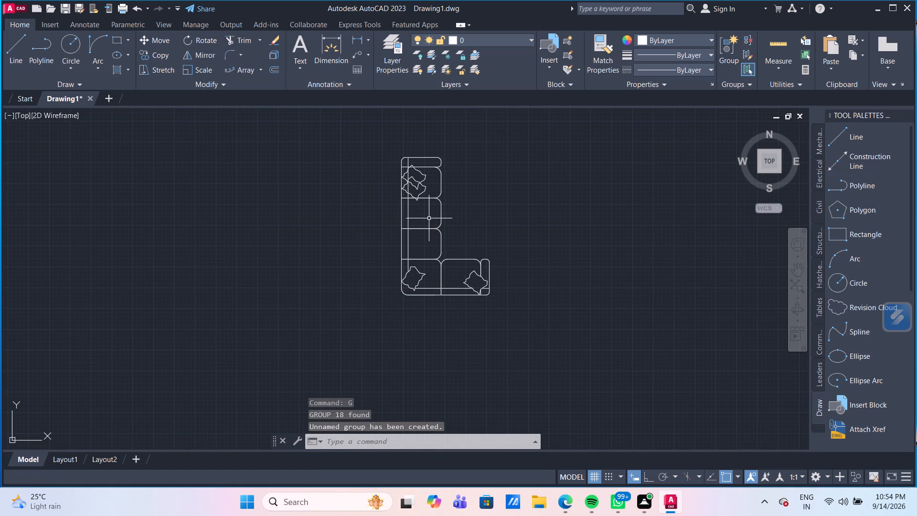
pyautogui.scroll(4, 408, 181)
pyautogui.moveTo(412, 166); pyautogui.dragTo(421, 205, button='middle')
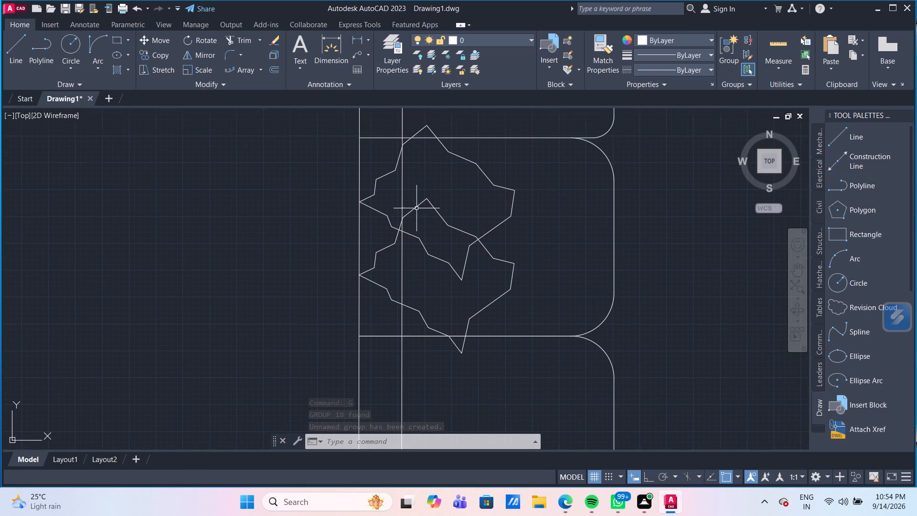
pyautogui.write('TR')
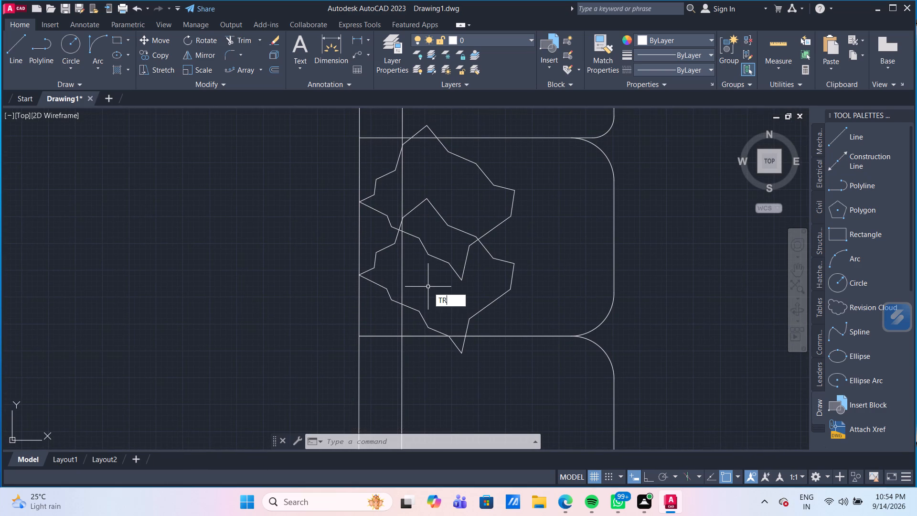
pyautogui.press('Return')
pyautogui.click(401, 270)
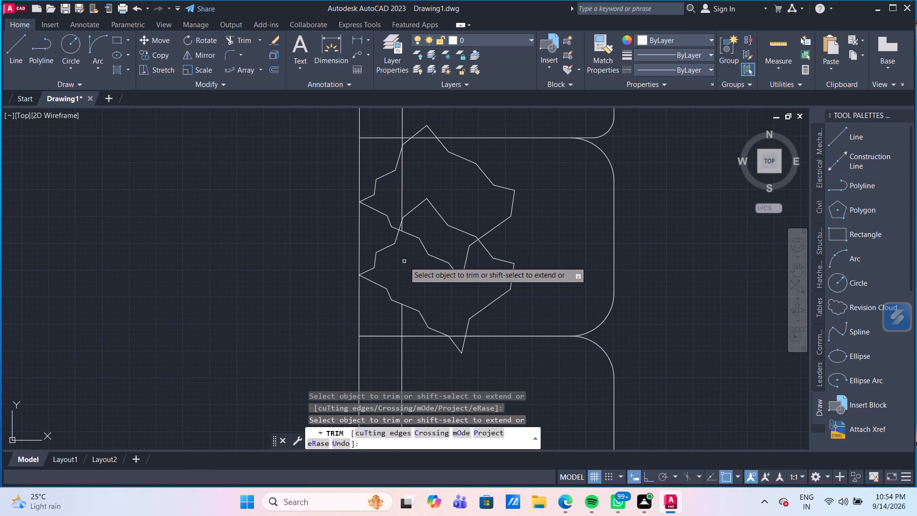
# Trim the lower cushion's outline where the upper cushion covers it, along with the remaining vertical backrest line pieces there.
pyautogui.scroll(2, 404, 219)
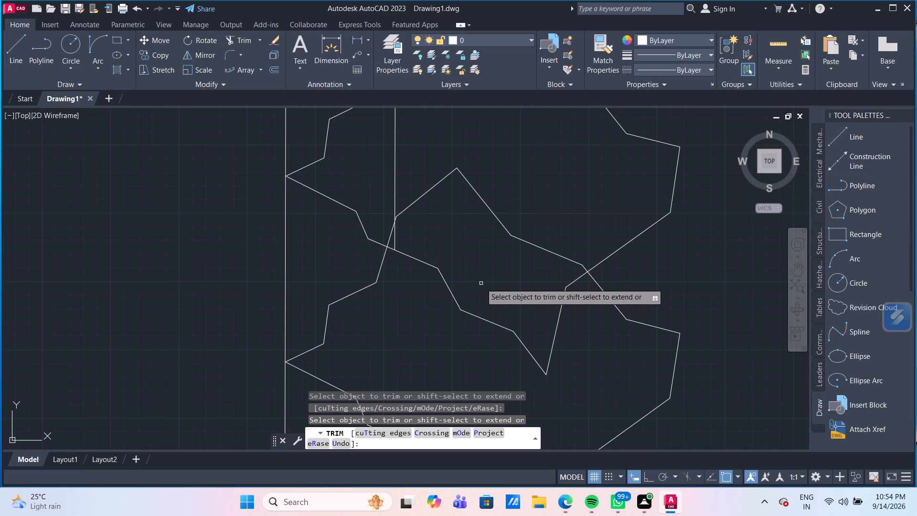
pyautogui.click(585, 269)
pyautogui.click(577, 265)
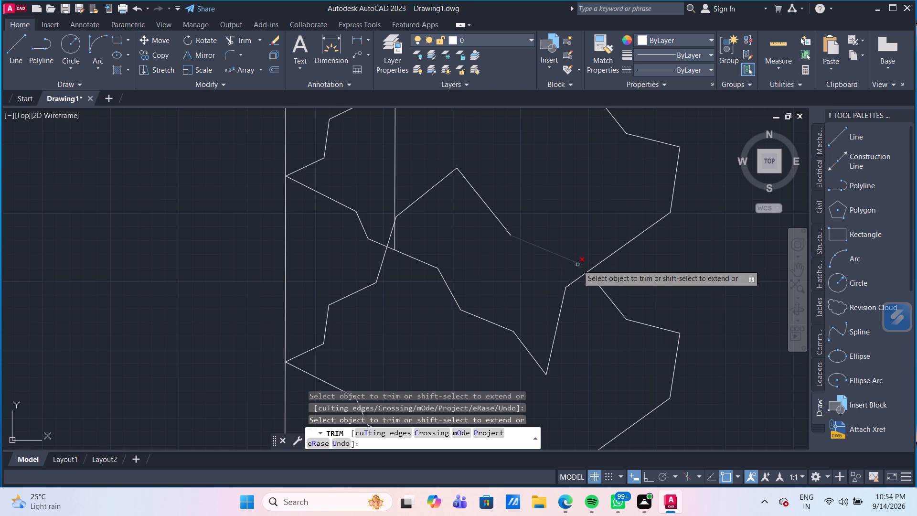
pyautogui.click(507, 228)
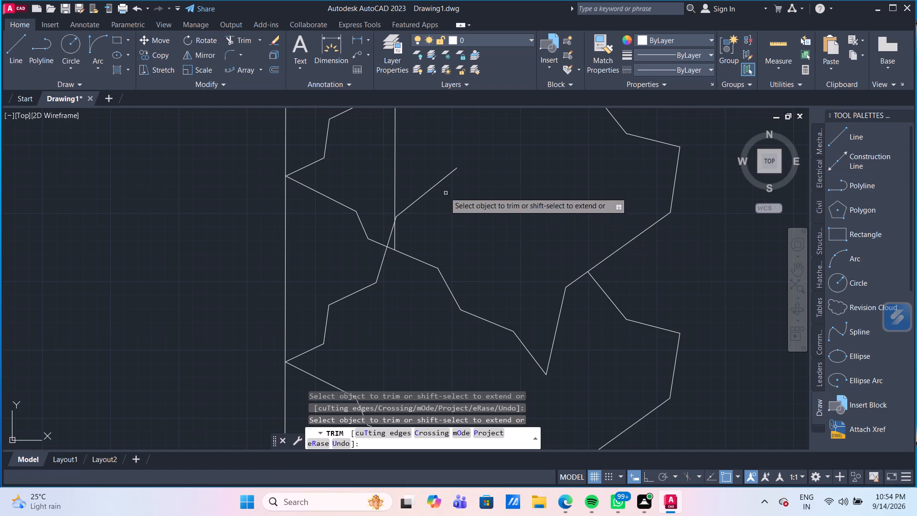
pyautogui.click(436, 187)
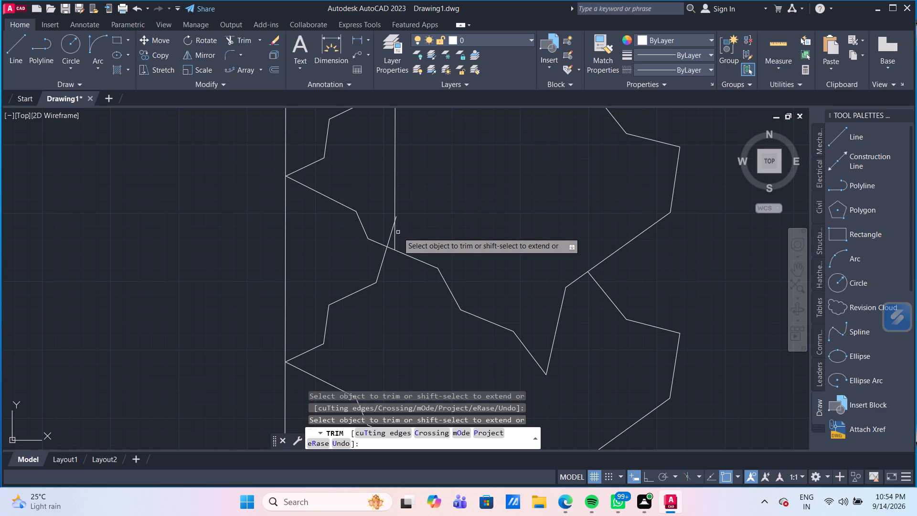
pyautogui.click(395, 237)
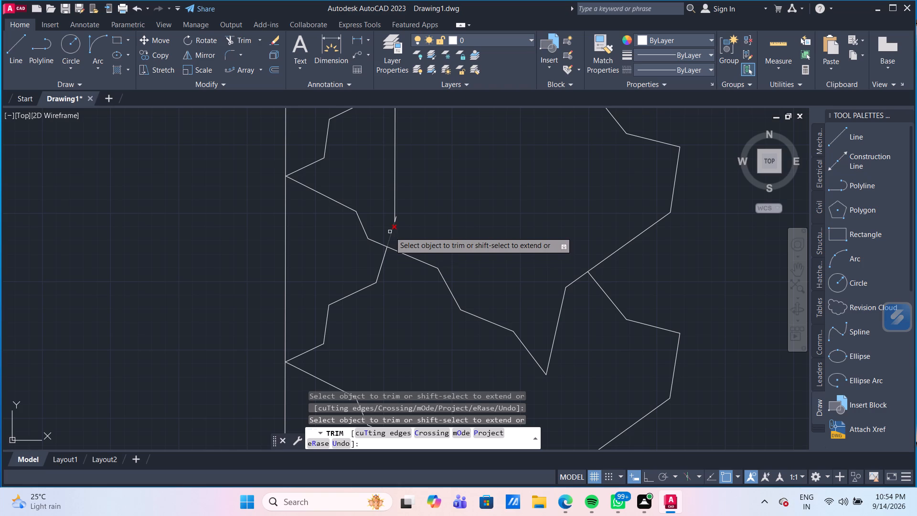
pyautogui.click(390, 232)
pyautogui.click(395, 215)
pyautogui.click(395, 215)
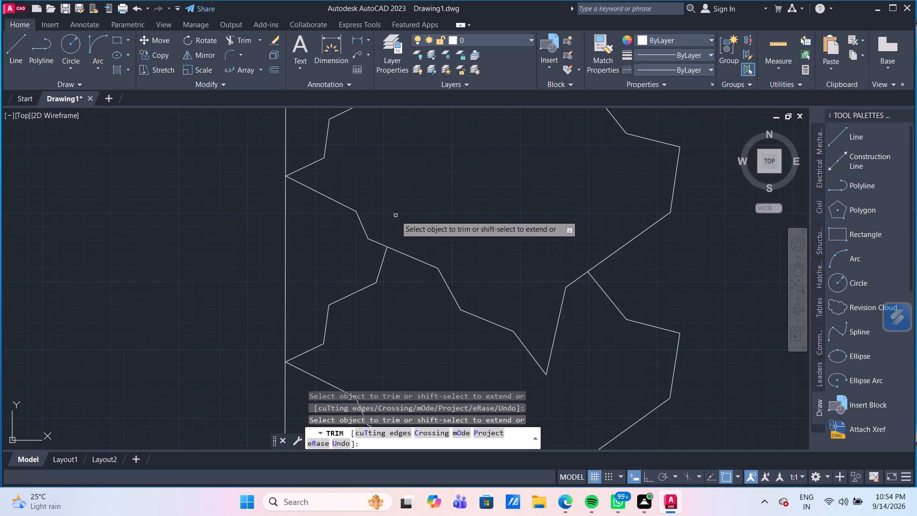
# Trim the horizontal seat lines crossing the upper cushion's top tip and the lower cushion's bottom tip.
pyautogui.scroll(-3, 395, 215)
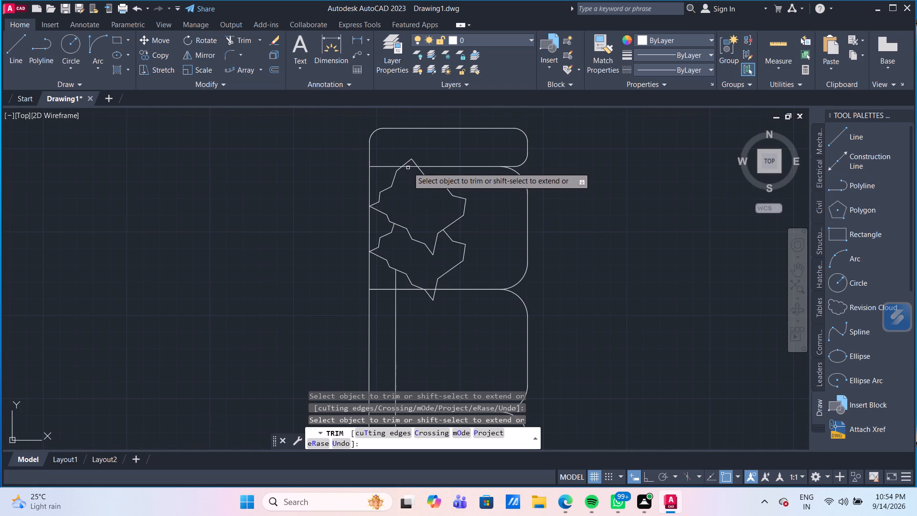
pyautogui.click(408, 167)
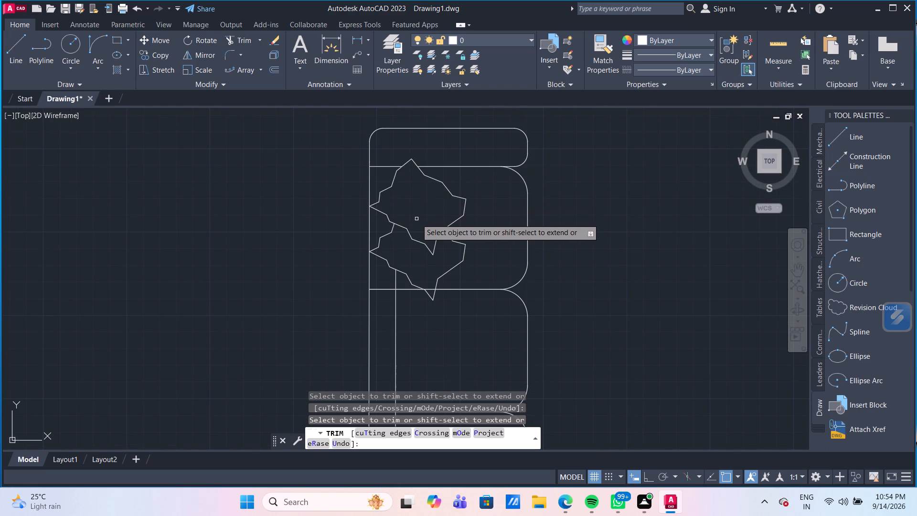
pyautogui.scroll(-2, 420, 256)
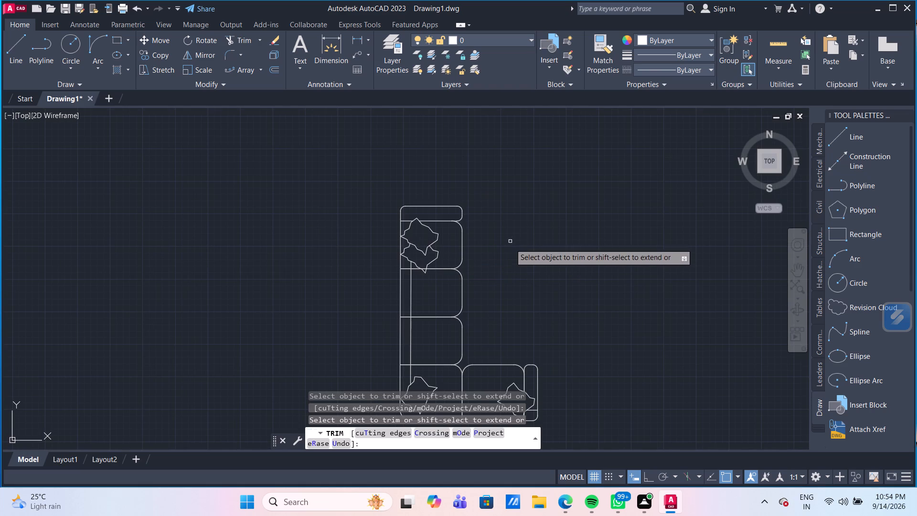
pyautogui.scroll(3, 435, 265)
pyautogui.scroll(2, 376, 287)
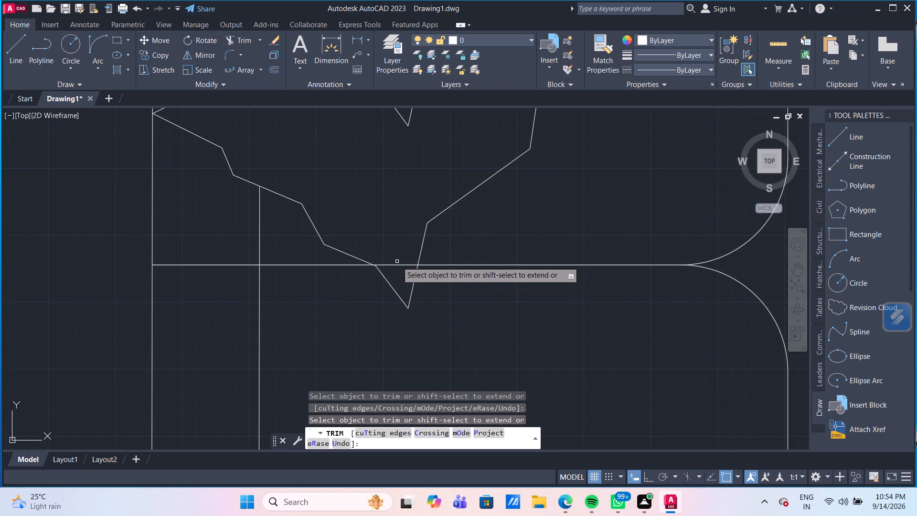
pyautogui.click(402, 265)
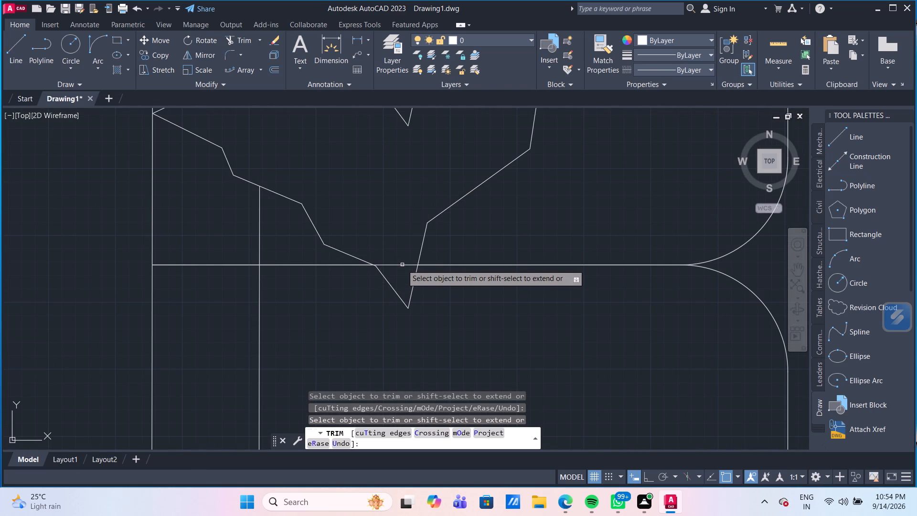
pyautogui.click(402, 265)
pyautogui.scroll(-3, 403, 266)
pyautogui.scroll(-1, 504, 284)
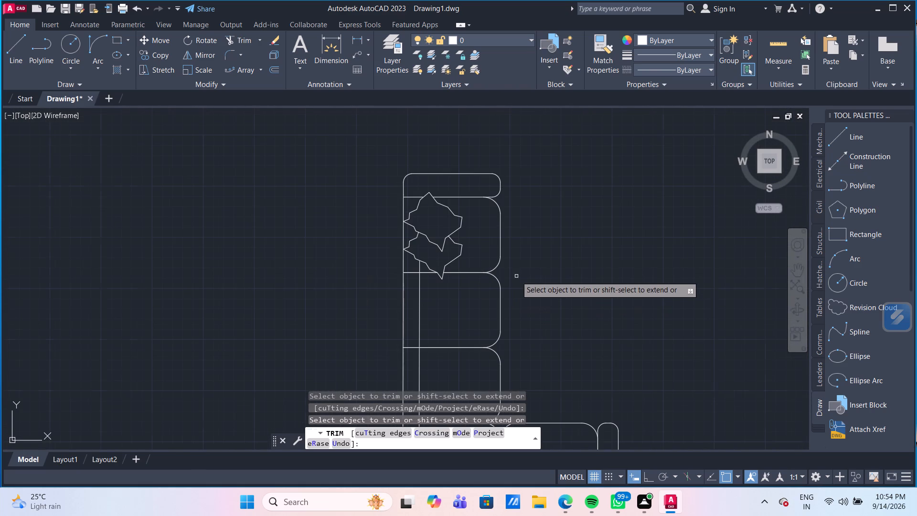
pyautogui.moveTo(517, 265); pyautogui.dragTo(494, 235, button='middle')
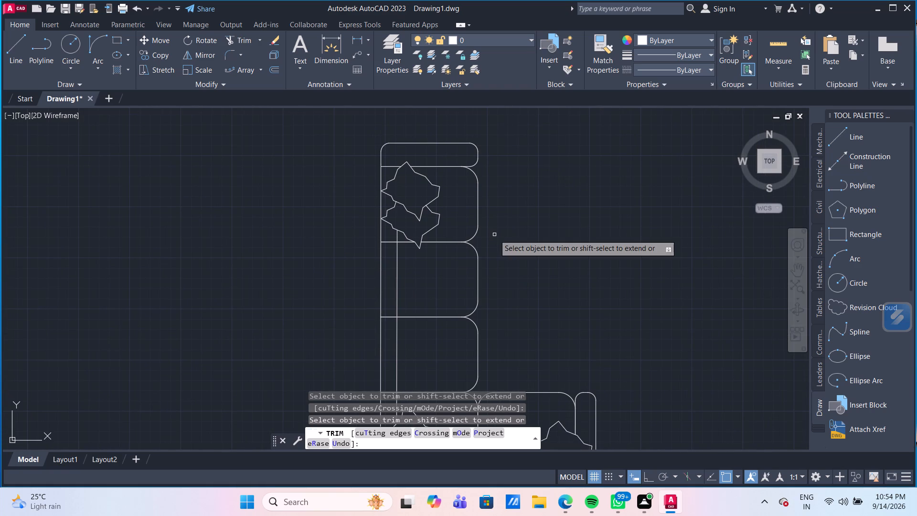
pyautogui.press('Escape')
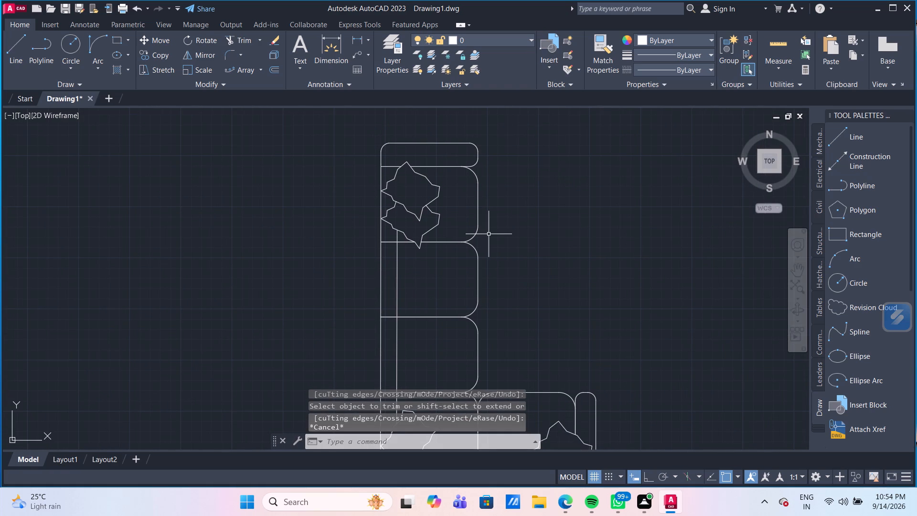
# With Ortho on, redraw the vertical inner backrest line from its cut end below the lower cushion up to the armrest's top edge.
pyautogui.press('l')
pyautogui.press('Return')
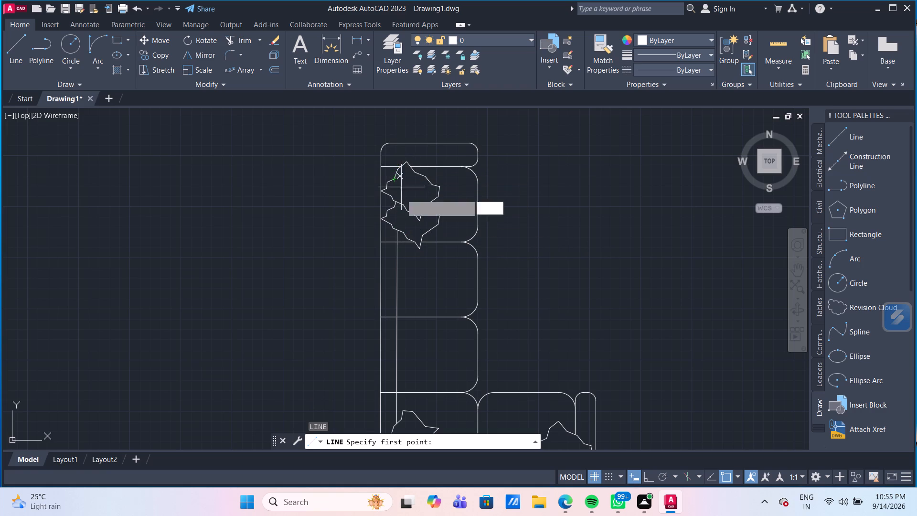
pyautogui.scroll(1, 401, 213)
pyautogui.click(390, 240)
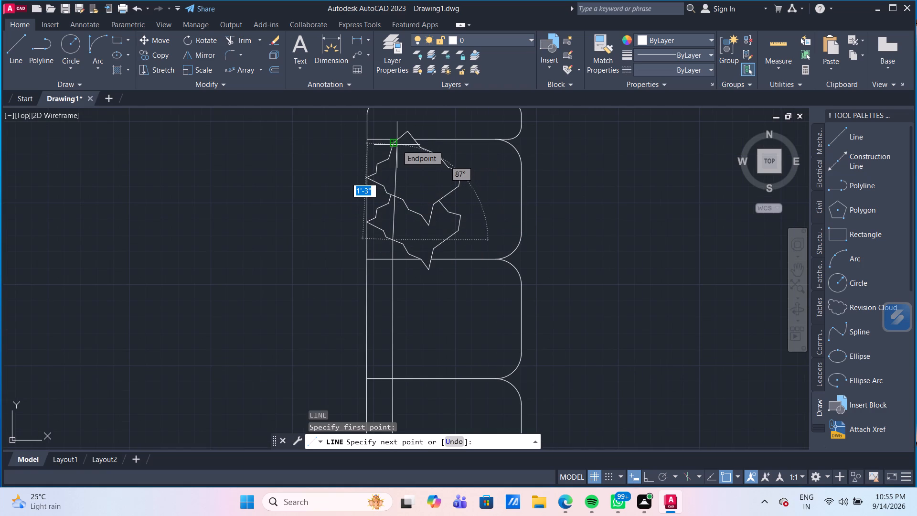
pyautogui.press('F8')
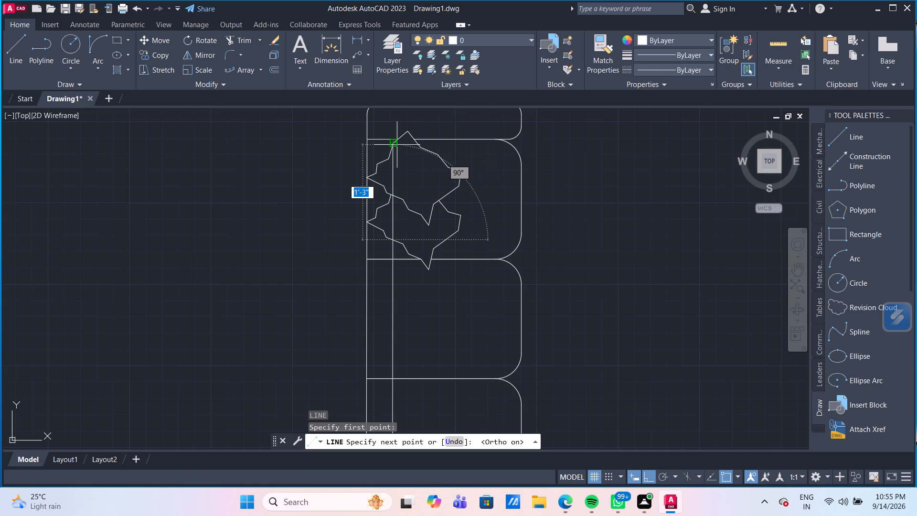
pyautogui.moveTo(382, 132); pyautogui.dragTo(384, 190, button='middle')
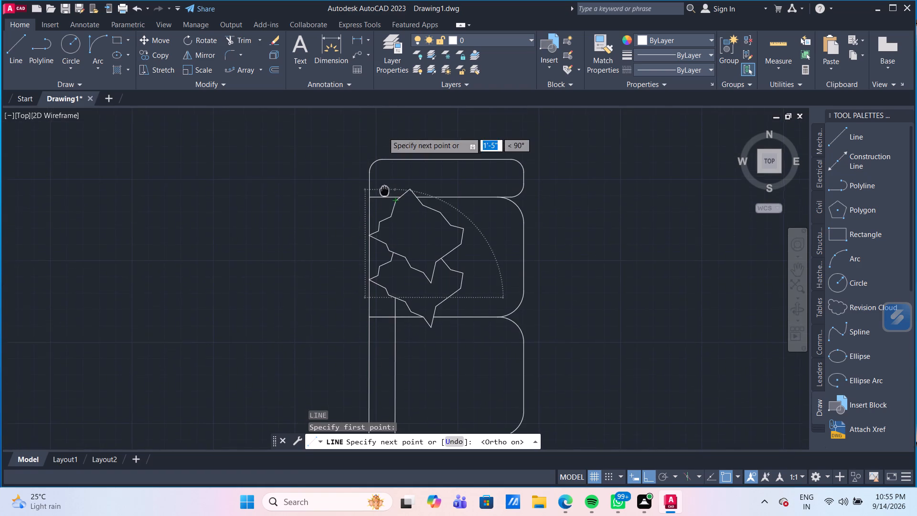
pyautogui.scroll(2, 386, 191)
pyautogui.click(407, 207)
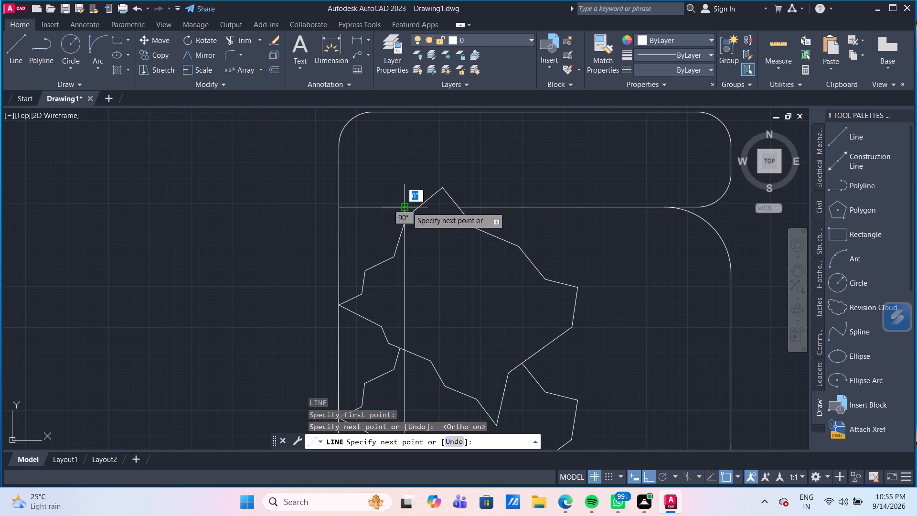
pyautogui.click(404, 110)
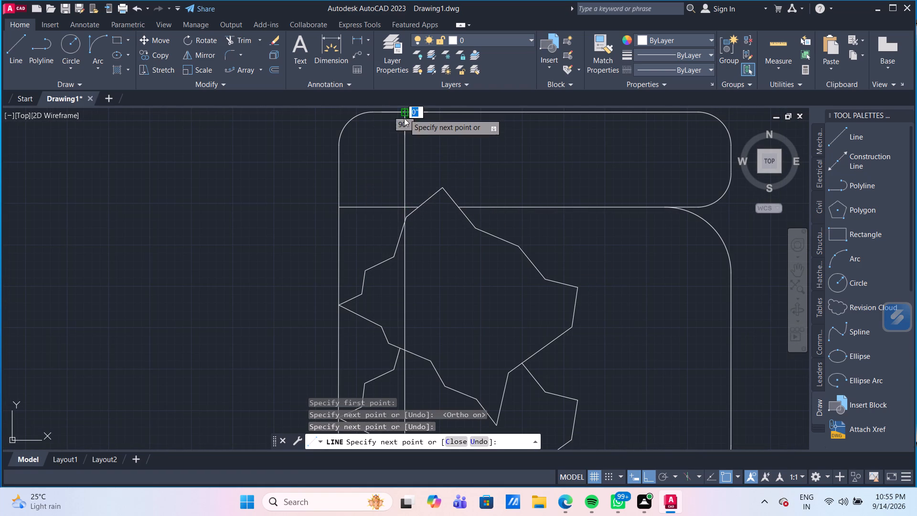
pyautogui.press('Escape')
# Trim the redrawn vertical backrest line where it passes through the two overlapping cushions.
pyautogui.scroll(-2, 449, 239)
pyautogui.moveTo(452, 284); pyautogui.dragTo(410, 177, button='middle')
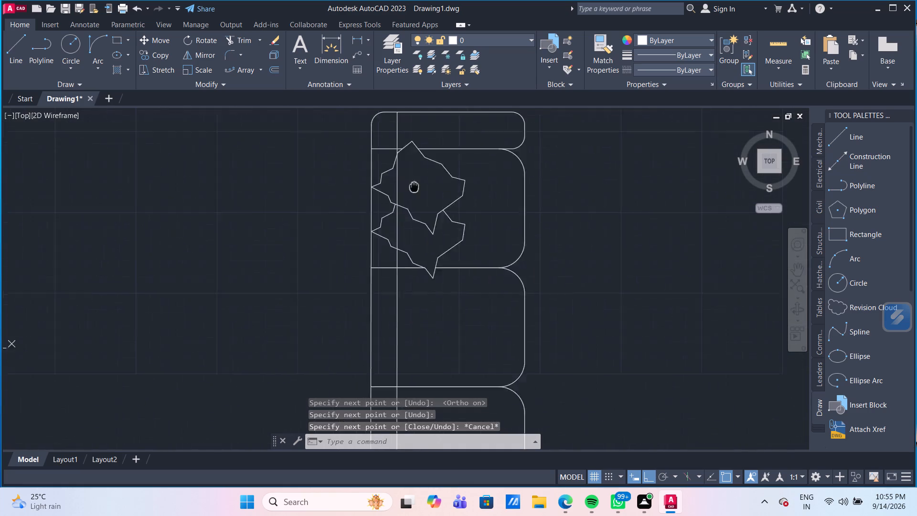
pyautogui.moveTo(410, 177); pyautogui.dragTo(410, 177, button='middle')
pyautogui.scroll(1, 399, 207)
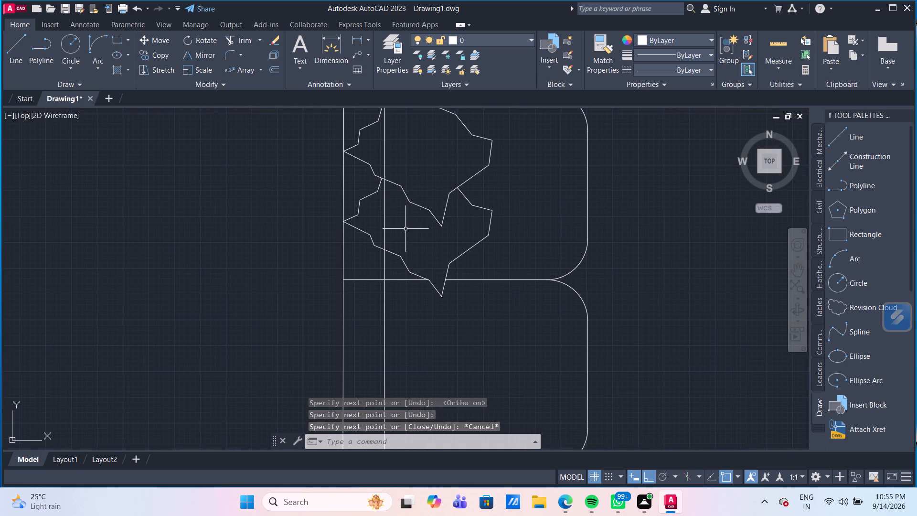
pyautogui.write('TR')
pyautogui.press('Return')
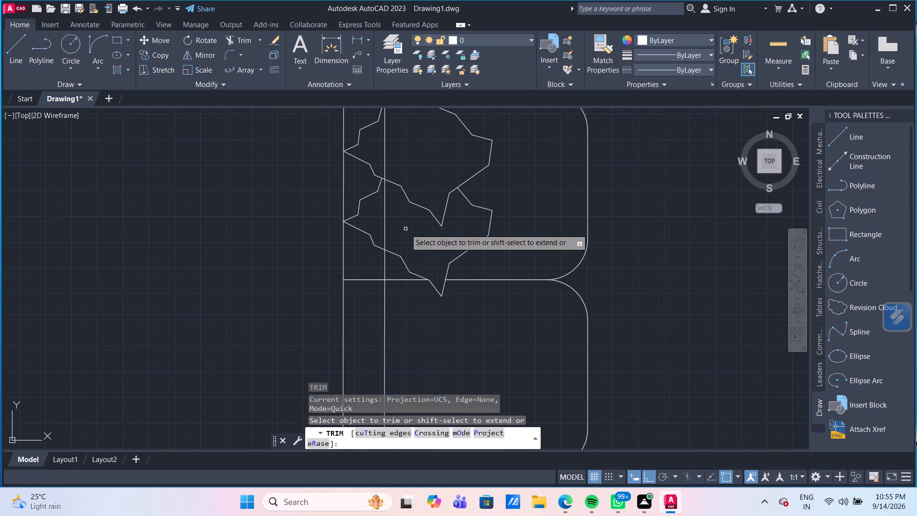
pyautogui.click(384, 216)
pyautogui.click(384, 161)
pyautogui.scroll(-3, 436, 158)
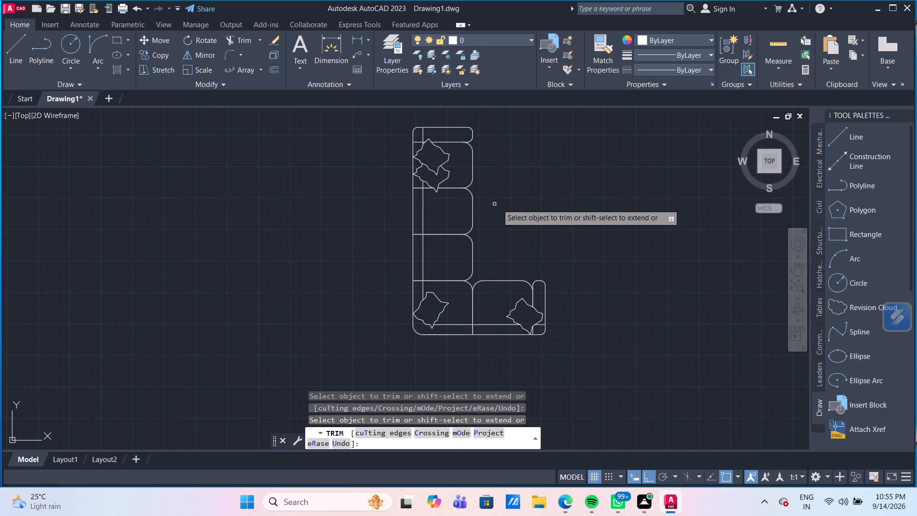
pyautogui.press('Escape')
# Group the entire L-shaped sofa together with all its cushions.
pyautogui.scroll(-2, 534, 200)
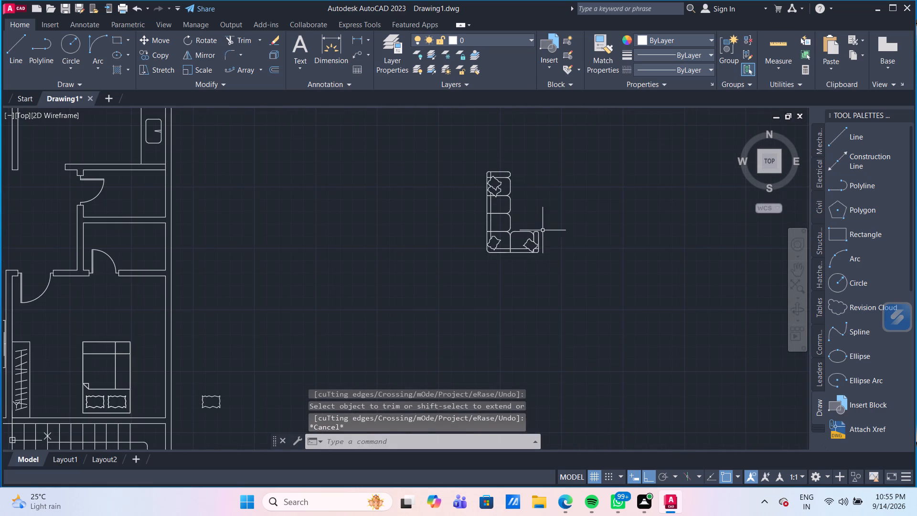
pyautogui.scroll(2, 548, 263)
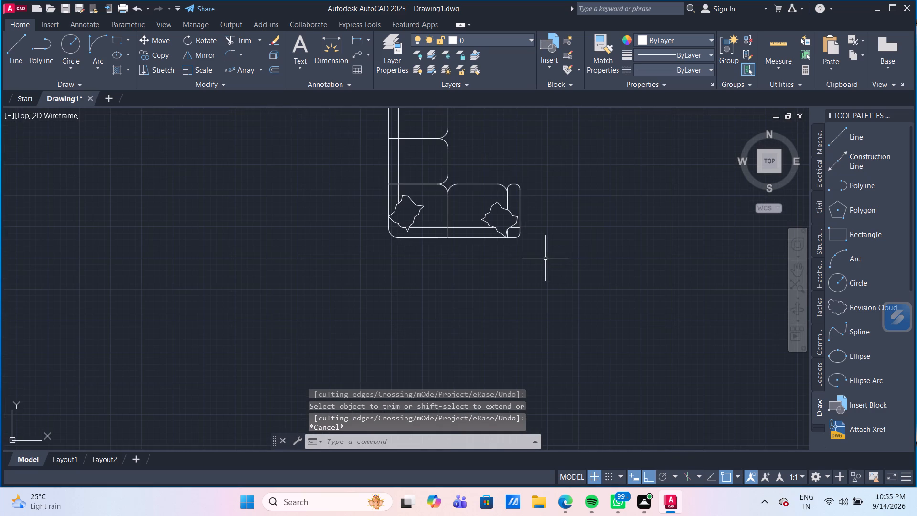
pyautogui.moveTo(540, 247); pyautogui.dragTo(544, 269, button='middle')
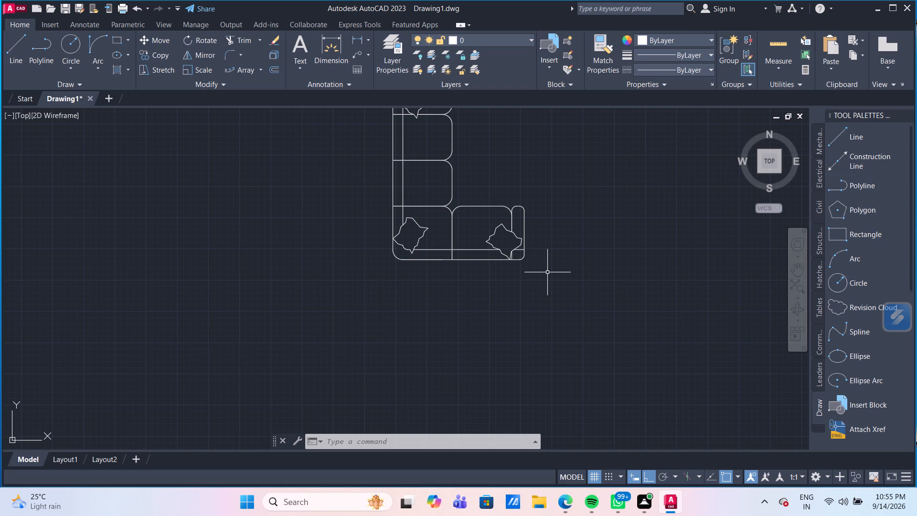
pyautogui.scroll(-2, 547, 272)
pyautogui.click(549, 273)
pyautogui.click(471, 159)
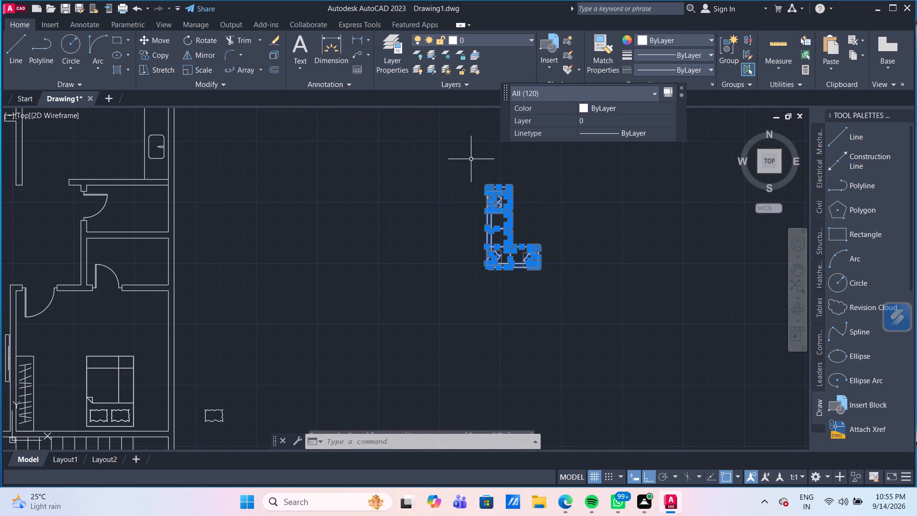
pyautogui.press('g')
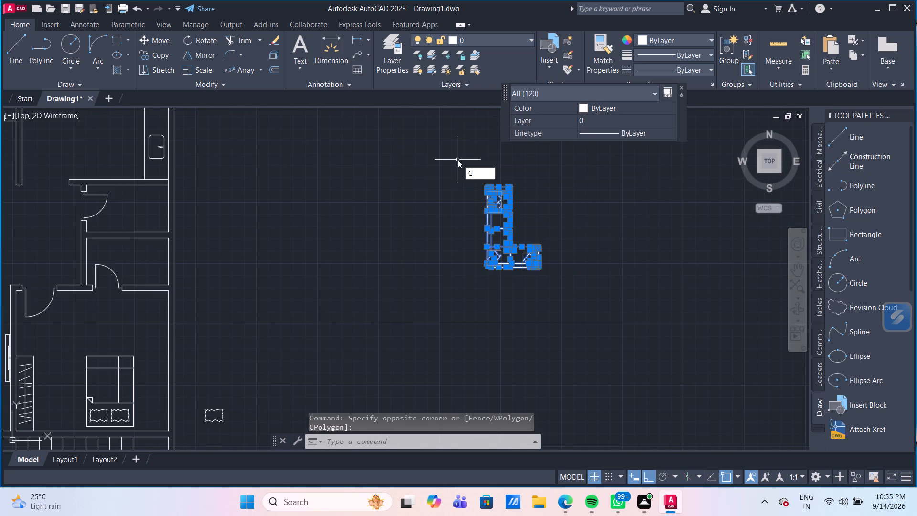
pyautogui.press('Return')
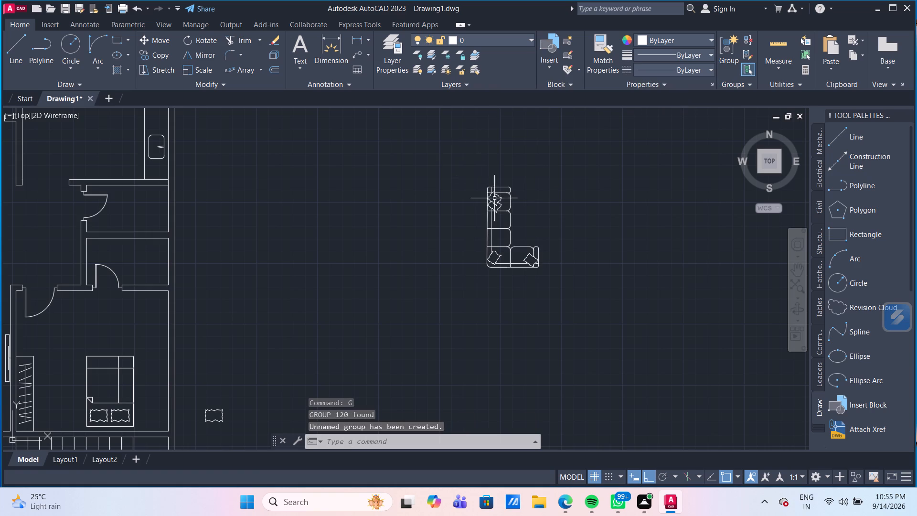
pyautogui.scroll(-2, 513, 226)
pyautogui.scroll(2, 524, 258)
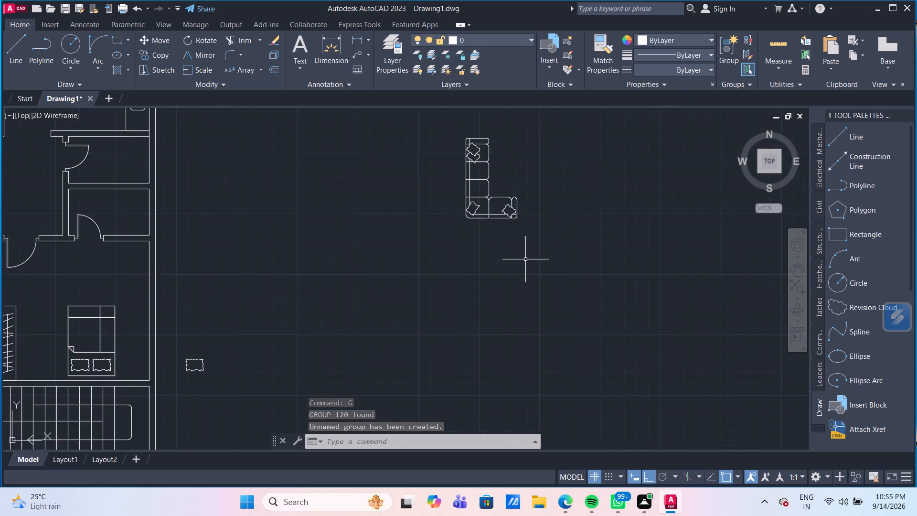
# With Ortho off, move the L-shaped sofa by its outer corner into the lower-left corner of the room below the dining table.
pyautogui.scroll(1, 526, 261)
pyautogui.scroll(-1, 523, 243)
pyautogui.moveTo(533, 261); pyautogui.dragTo(540, 303, button='middle')
pyautogui.moveTo(524, 269); pyautogui.dragTo(495, 240)
pyautogui.click(472, 219)
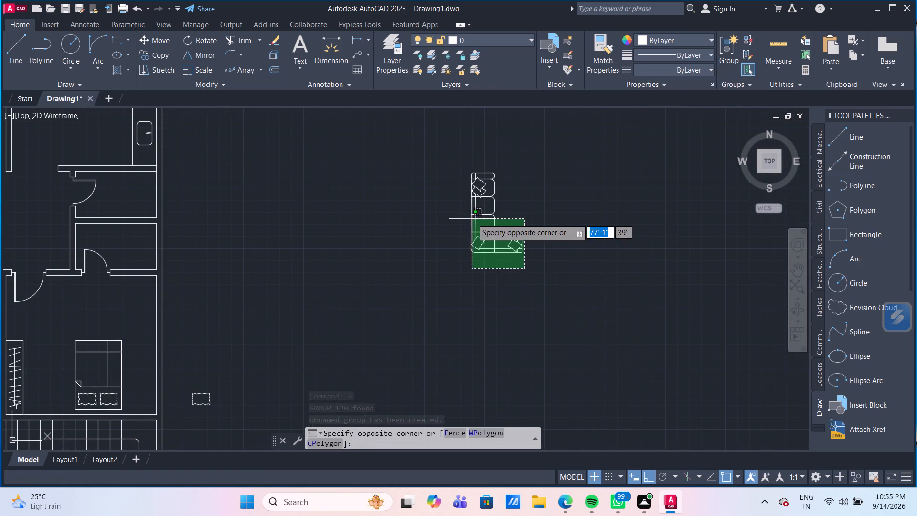
pyautogui.press('m')
pyautogui.press('Return')
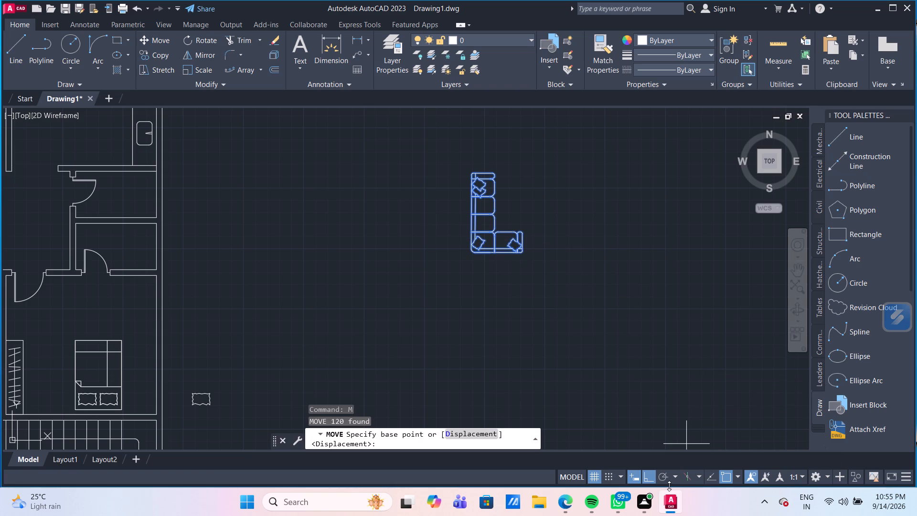
pyautogui.click(649, 476)
pyautogui.scroll(1, 499, 241)
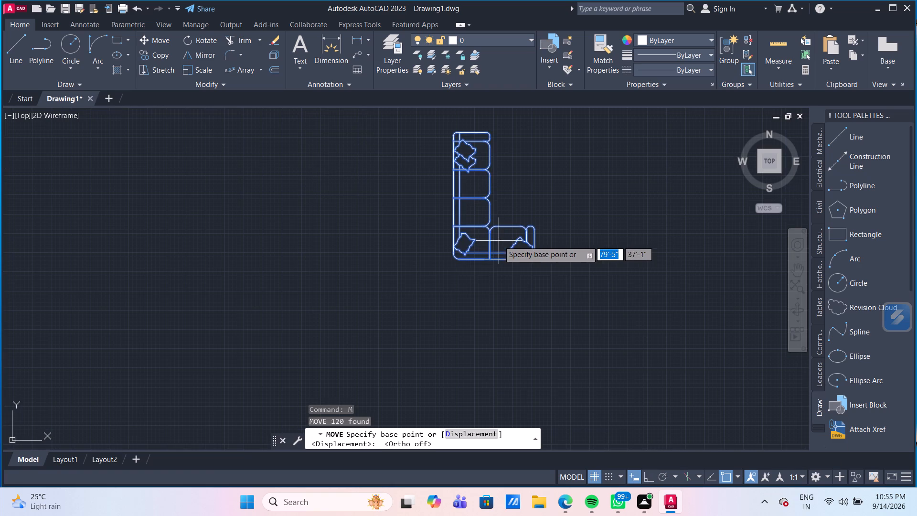
pyautogui.scroll(2, 460, 258)
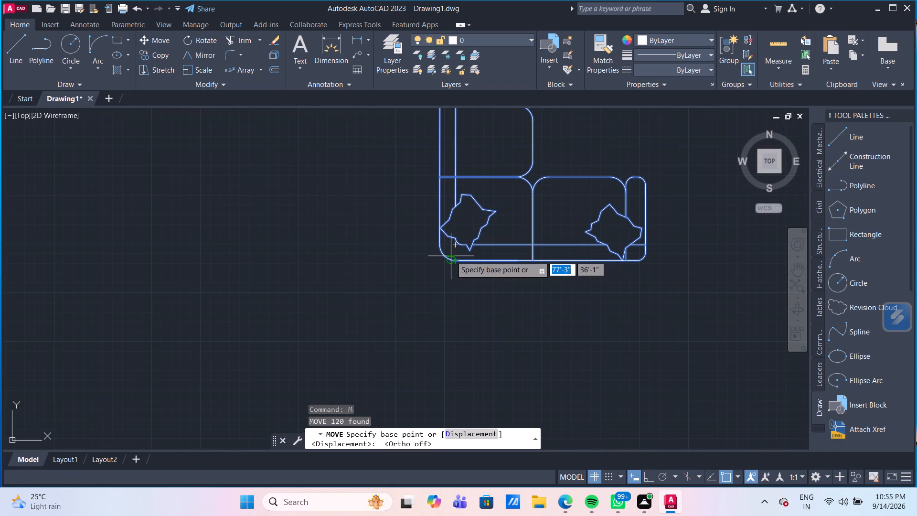
pyautogui.click(442, 257)
pyautogui.scroll(-3, 442, 257)
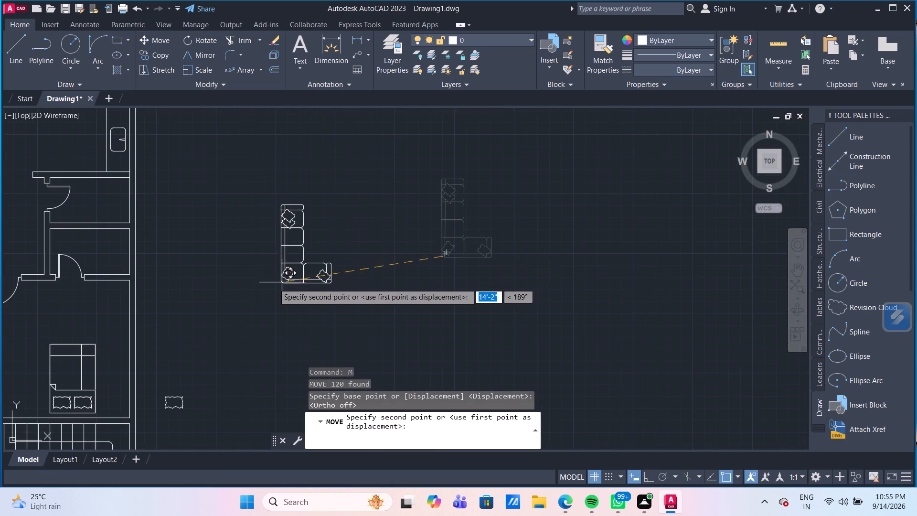
pyautogui.scroll(-1, 266, 286)
pyautogui.moveTo(266, 286); pyautogui.dragTo(653, 148, button='middle')
pyautogui.scroll(1, 339, 254)
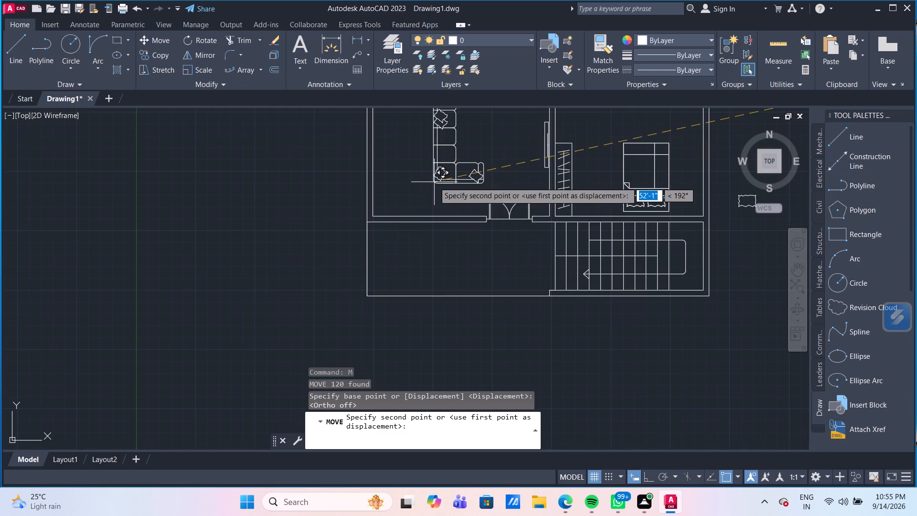
pyautogui.moveTo(397, 193); pyautogui.dragTo(388, 263, button='middle')
pyautogui.scroll(2, 386, 264)
pyautogui.moveTo(387, 264); pyautogui.dragTo(389, 263, button='middle')
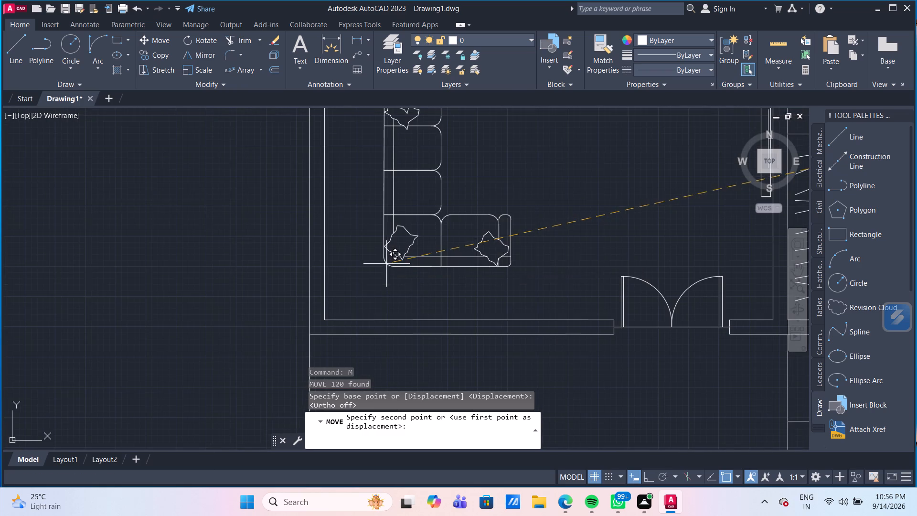
pyautogui.moveTo(389, 263); pyautogui.dragTo(382, 275, button='middle')
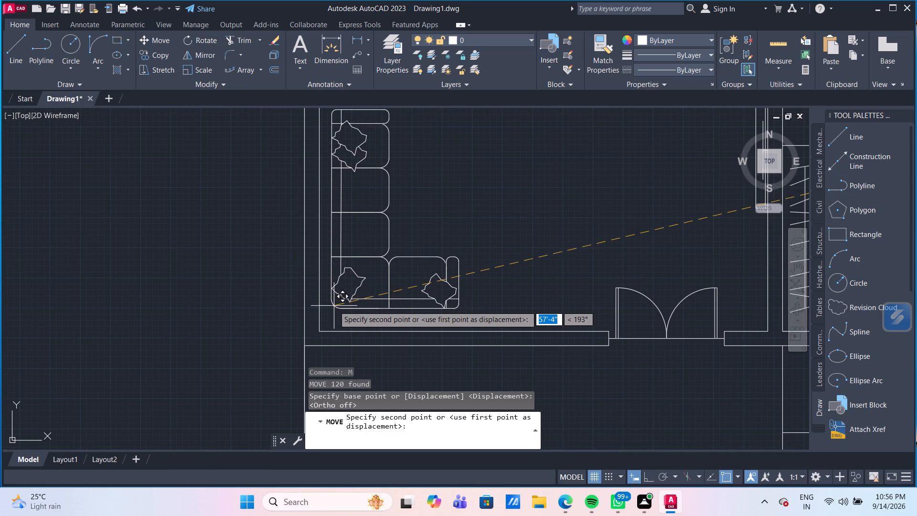
pyautogui.scroll(1, 334, 306)
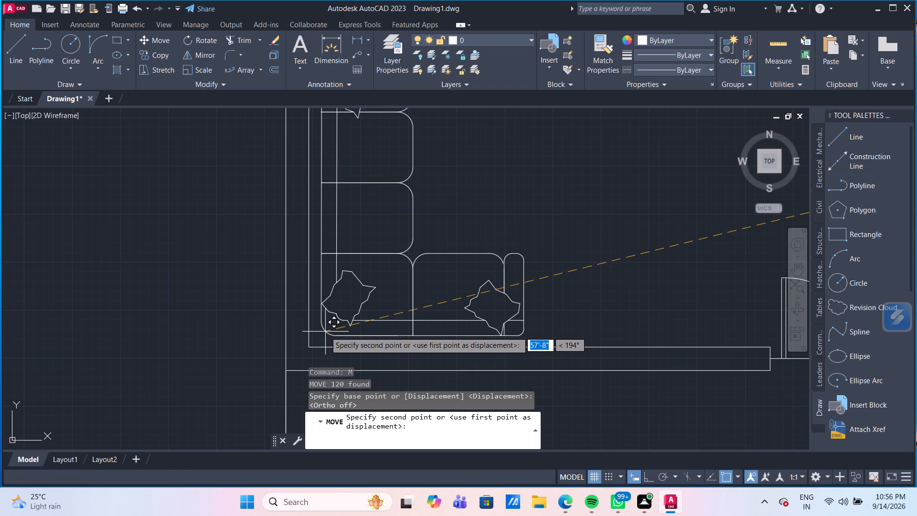
pyautogui.click(325, 332)
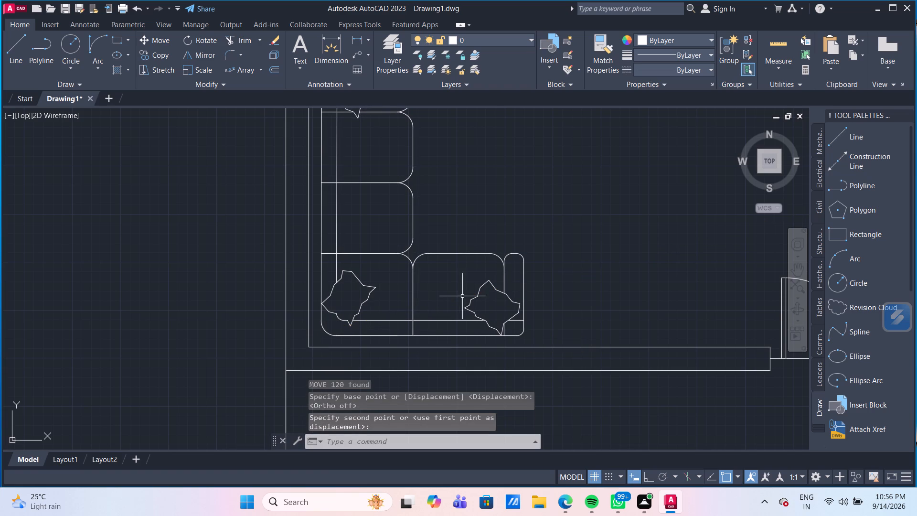
# Draw a sharp-cornered rectangular coffee table, fillet radius 0, about 2'-1" wide by 3' high, inside the L of the sofa.
pyautogui.scroll(-2, 563, 274)
pyautogui.moveTo(581, 216); pyautogui.dragTo(518, 244, button='middle')
pyautogui.scroll(-1, 518, 244)
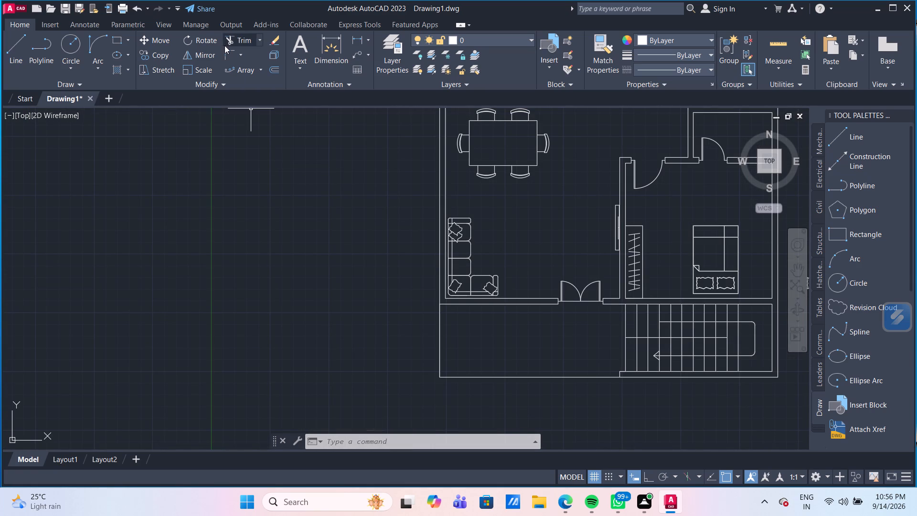
pyautogui.click(112, 43)
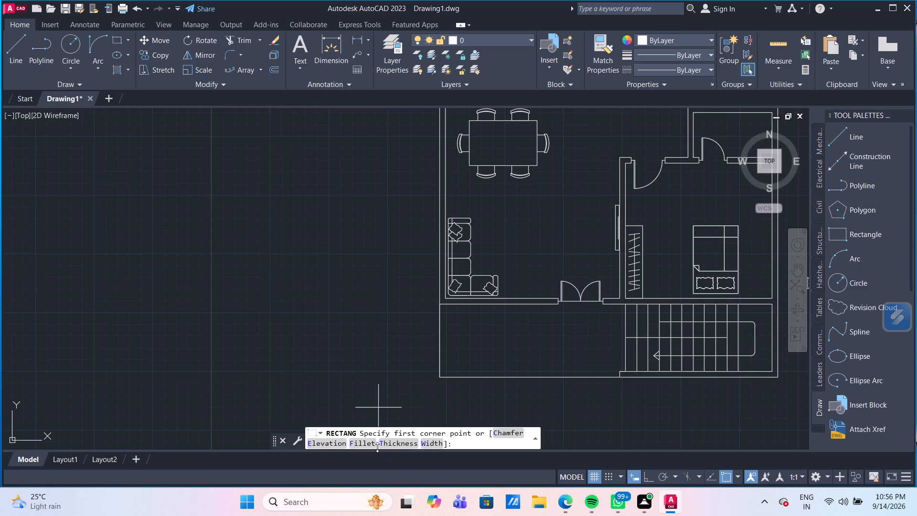
pyautogui.click(362, 441)
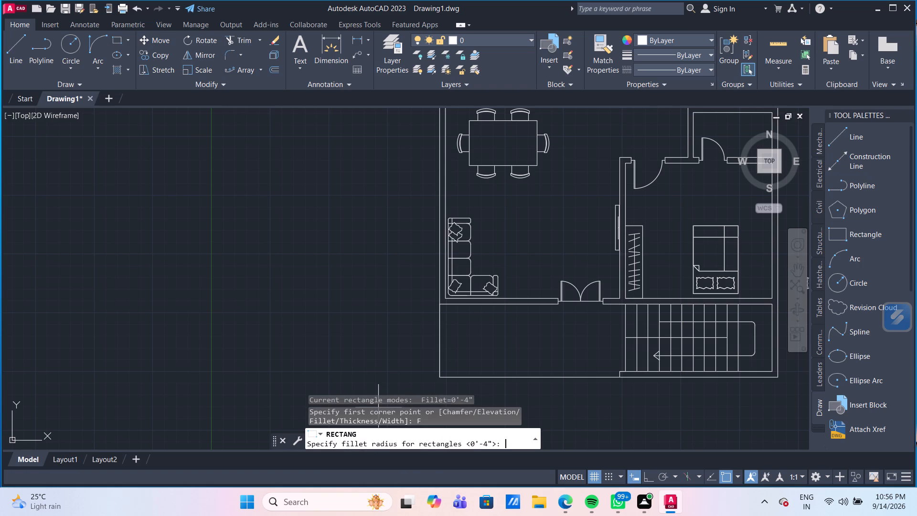
pyautogui.press('0')
pyautogui.press('Return')
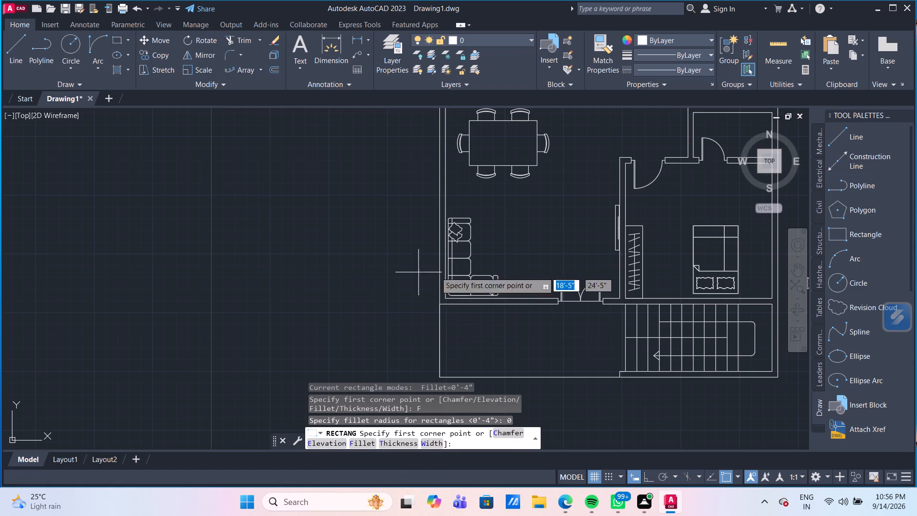
pyautogui.scroll(2, 489, 235)
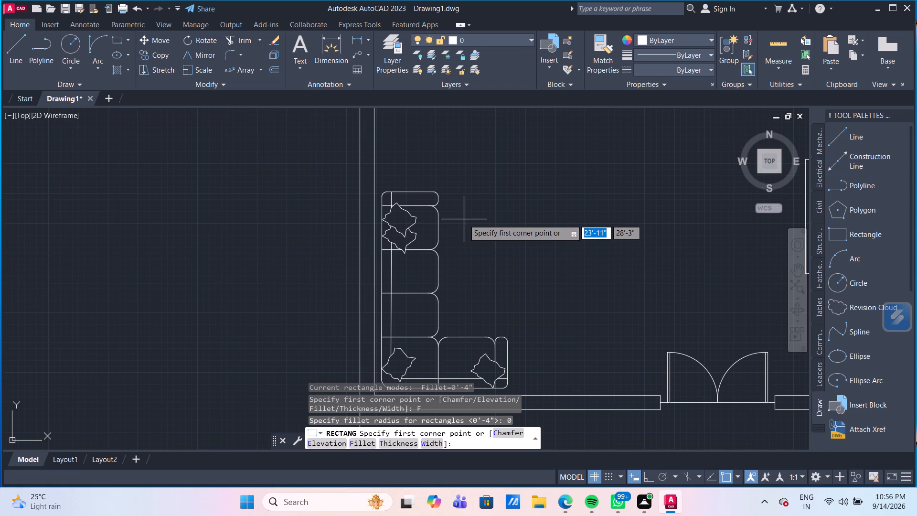
pyautogui.click(465, 225)
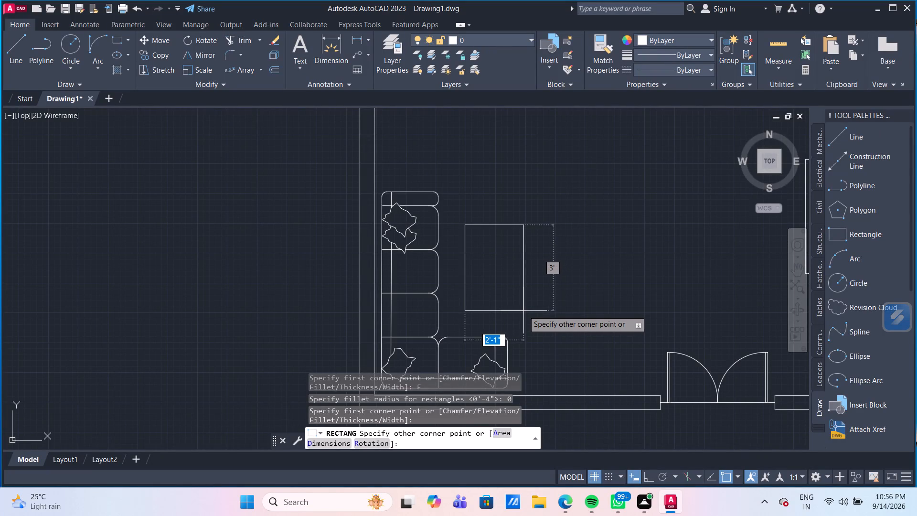
pyautogui.click(522, 311)
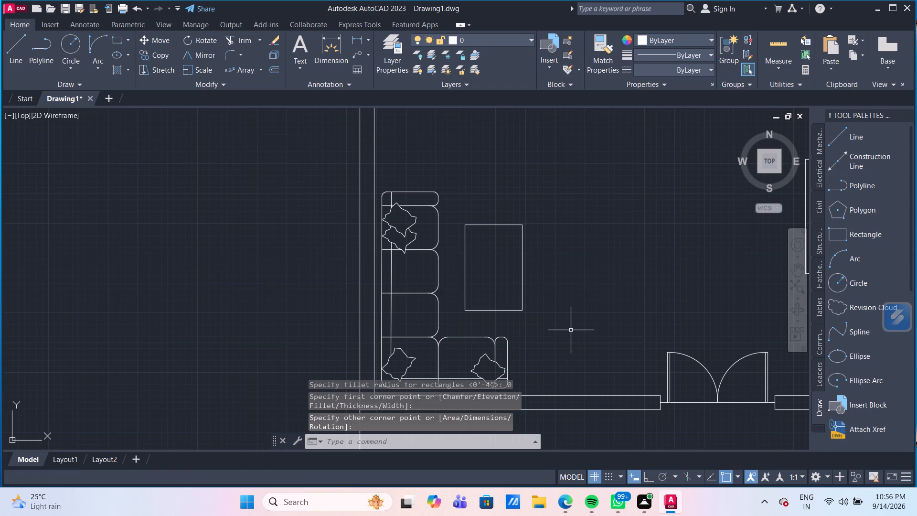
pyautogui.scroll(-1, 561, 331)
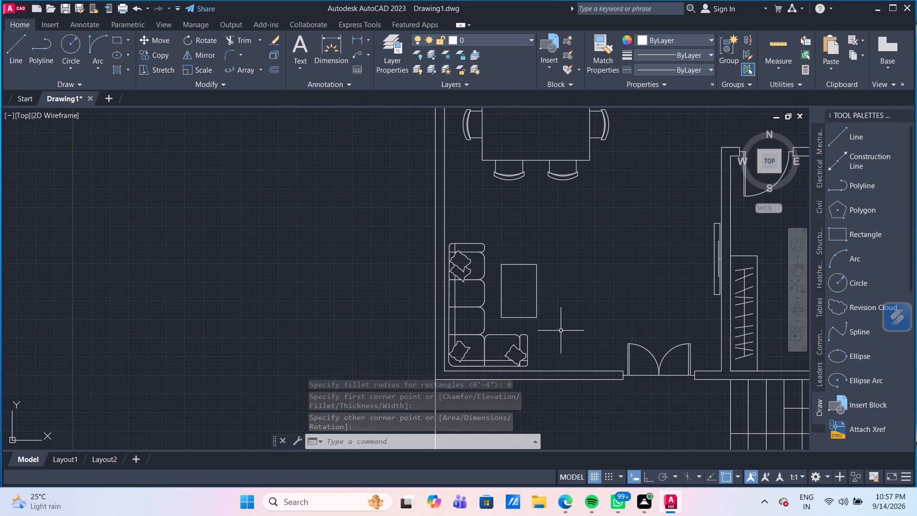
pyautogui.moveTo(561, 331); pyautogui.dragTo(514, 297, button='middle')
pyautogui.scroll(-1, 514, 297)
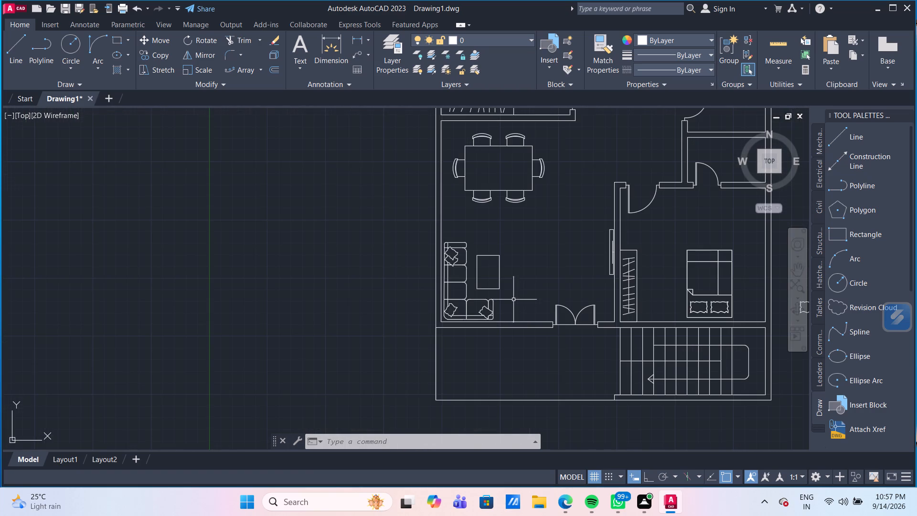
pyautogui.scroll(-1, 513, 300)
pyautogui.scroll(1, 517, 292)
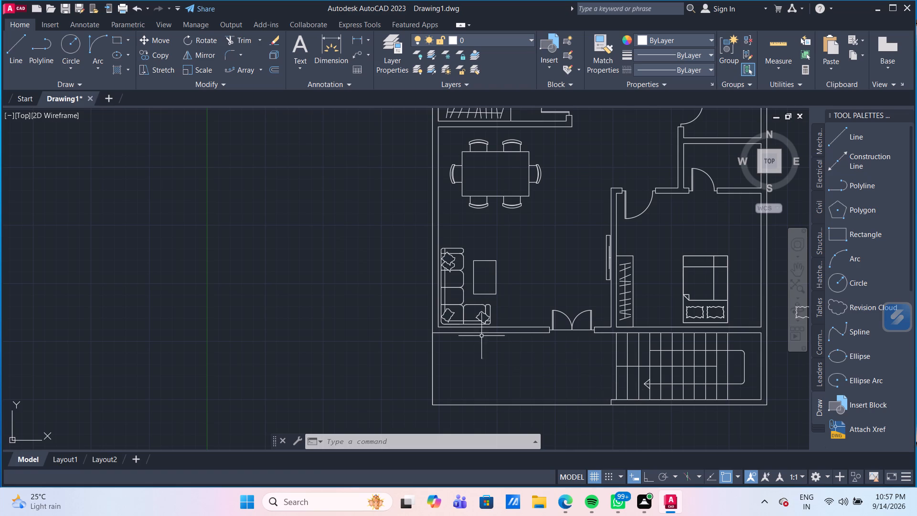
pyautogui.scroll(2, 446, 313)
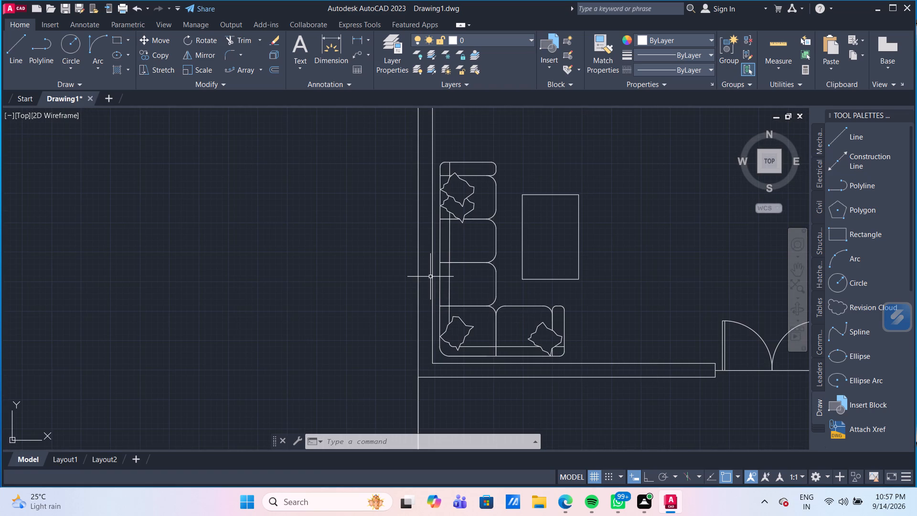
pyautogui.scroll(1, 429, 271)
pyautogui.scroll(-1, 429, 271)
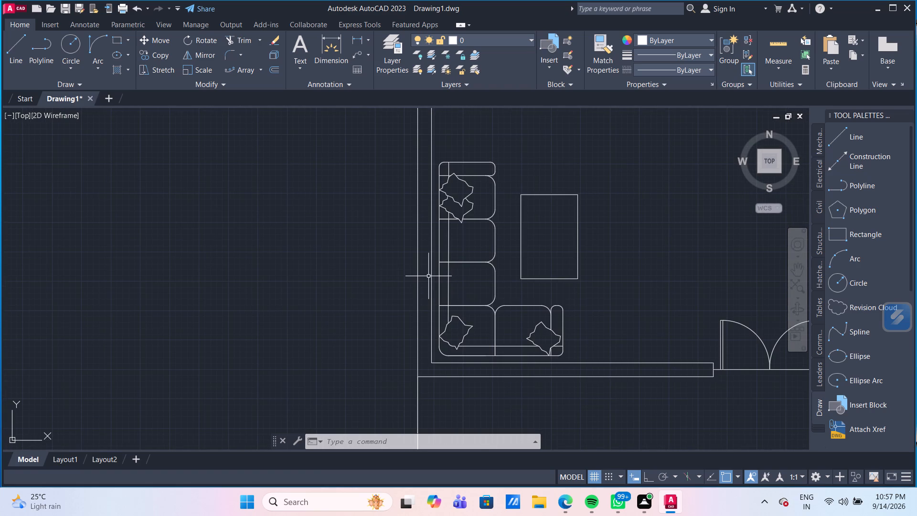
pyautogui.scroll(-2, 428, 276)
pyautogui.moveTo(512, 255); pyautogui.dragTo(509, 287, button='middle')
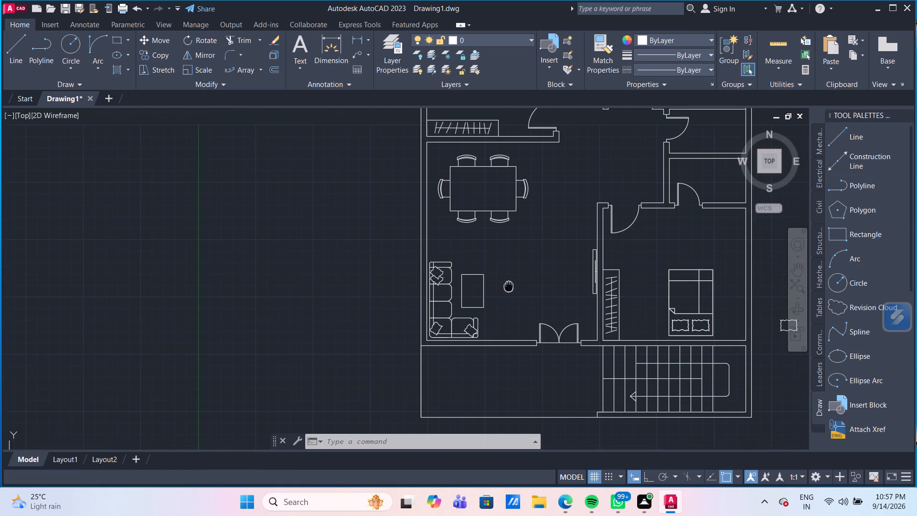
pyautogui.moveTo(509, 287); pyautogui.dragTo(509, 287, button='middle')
# Draw a horizontal line about 6" long across the thickness of the left outer wall beside the sofa's corner seat.
pyautogui.scroll(3, 416, 326)
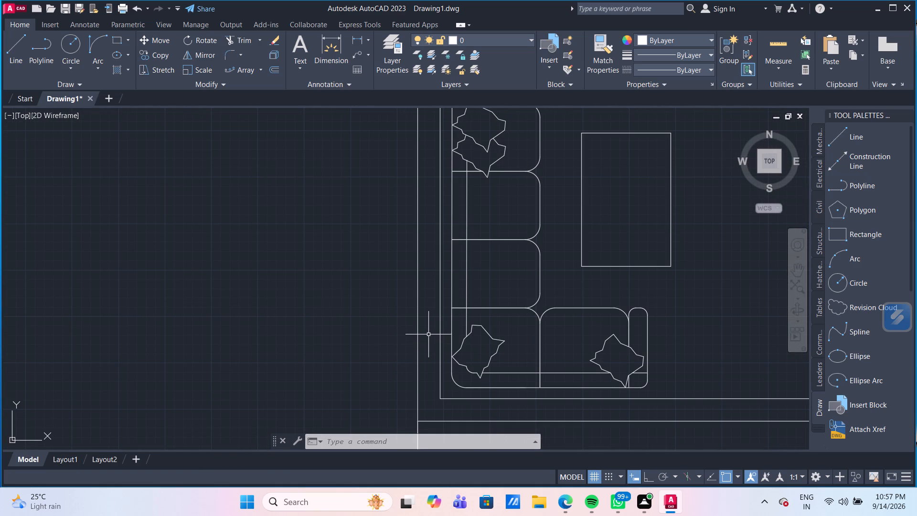
pyautogui.moveTo(425, 331); pyautogui.dragTo(395, 282, button='middle')
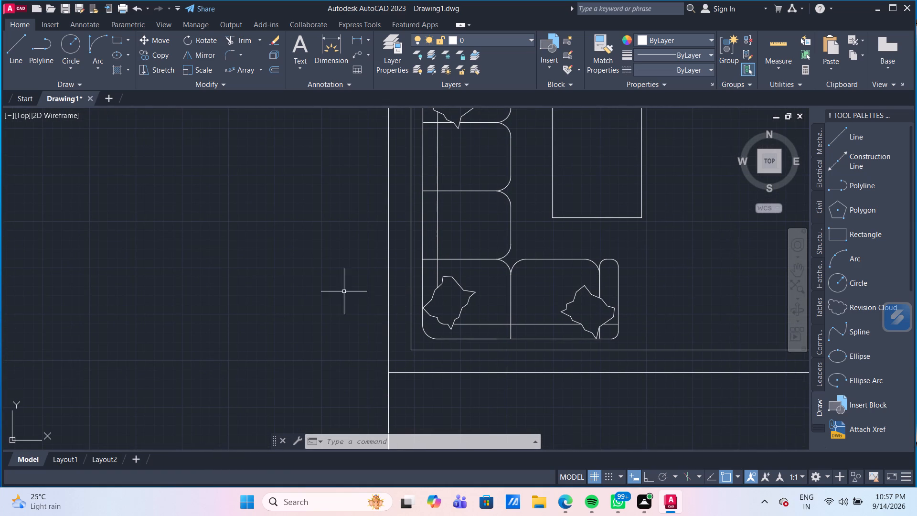
pyautogui.click(19, 53)
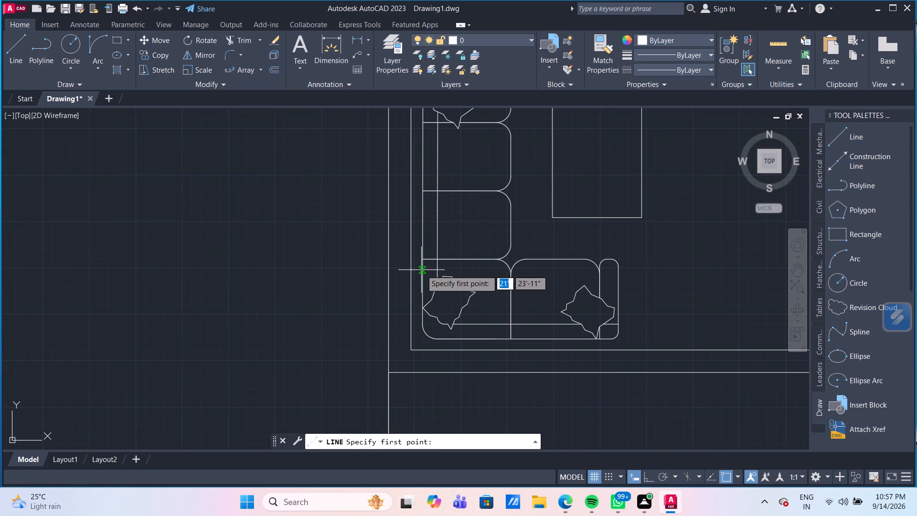
pyautogui.scroll(2, 423, 280)
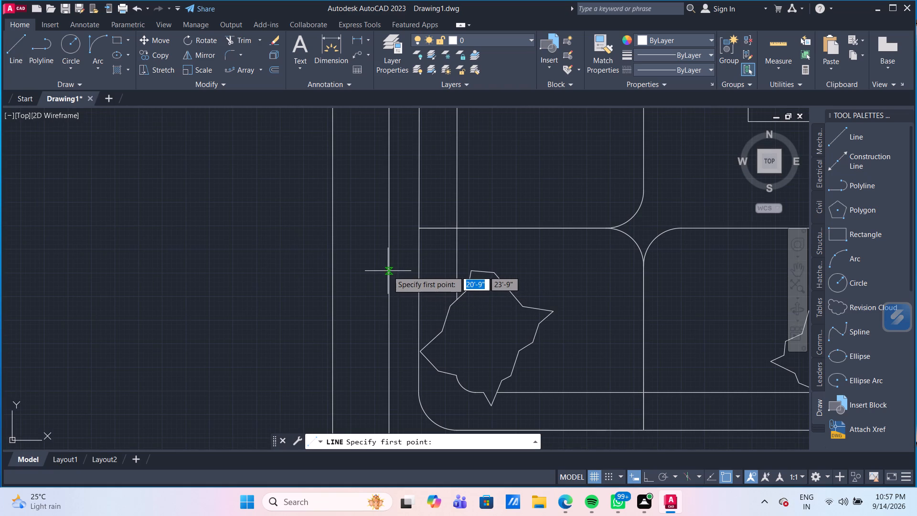
pyautogui.click(388, 271)
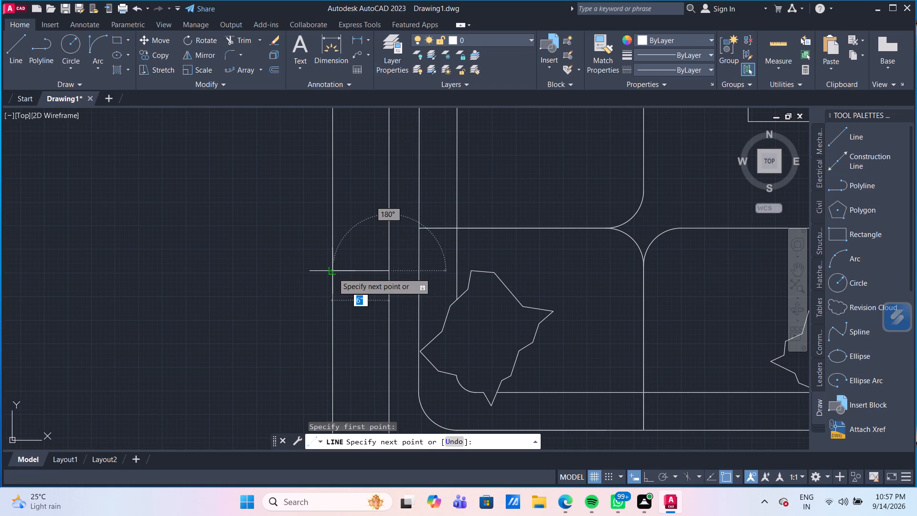
pyautogui.click(333, 273)
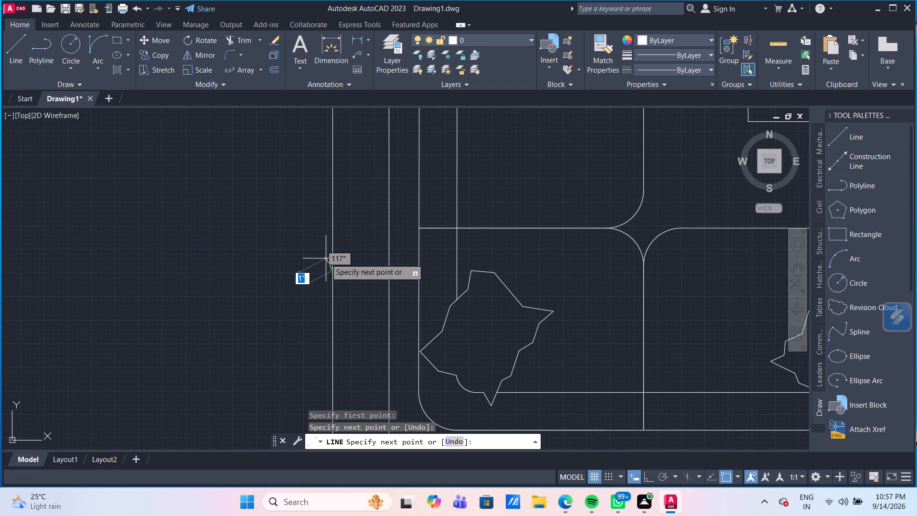
pyautogui.press('Return')
pyautogui.scroll(-2, 384, 281)
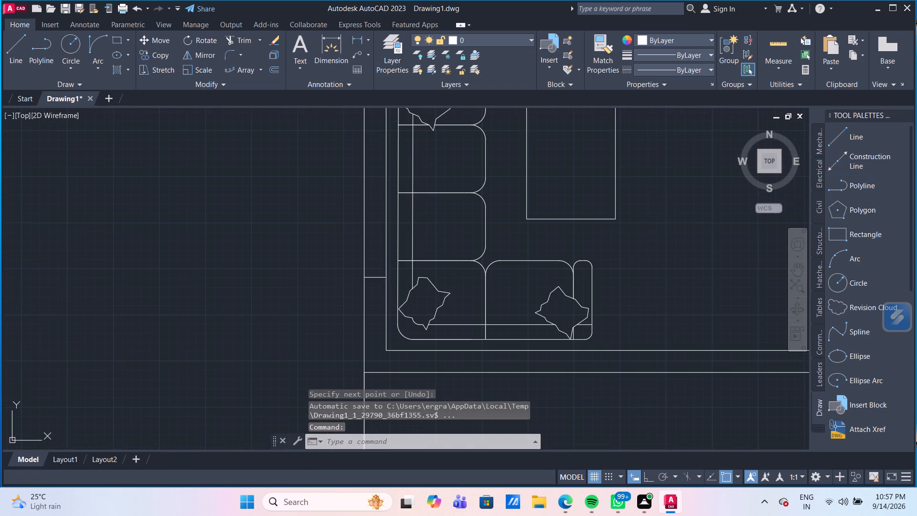
# Draw a vertical line about 6" long across the thickness of the bottom wall below the sofa's corner seat.
pyautogui.moveTo(378, 288); pyautogui.dragTo(278, 222, button='middle')
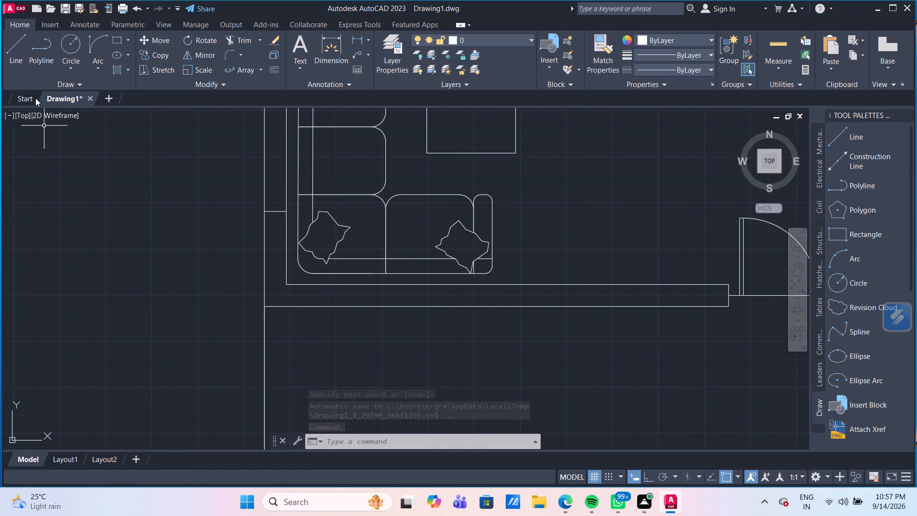
pyautogui.click(15, 54)
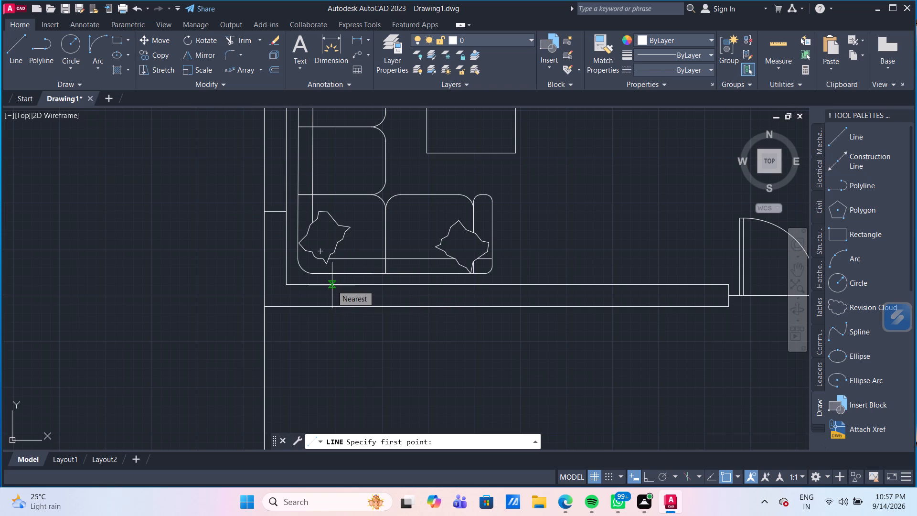
pyautogui.click(357, 285)
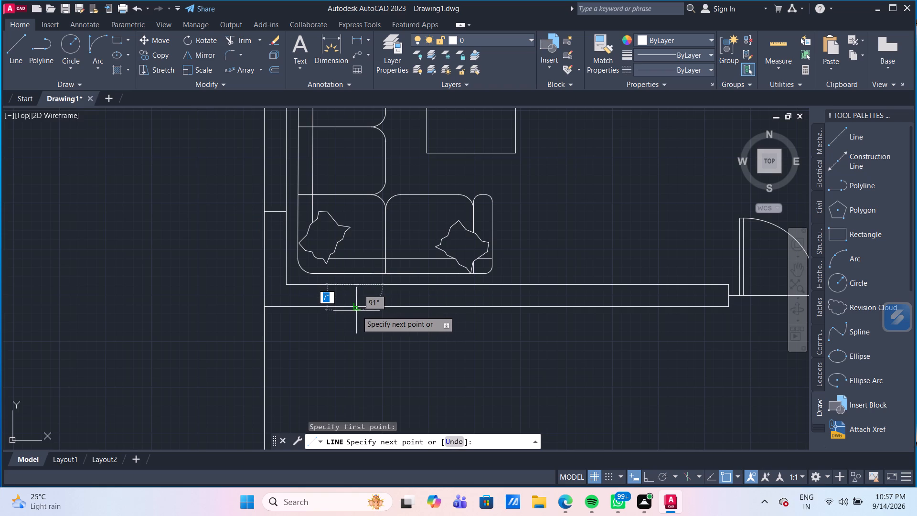
pyautogui.scroll(2, 358, 311)
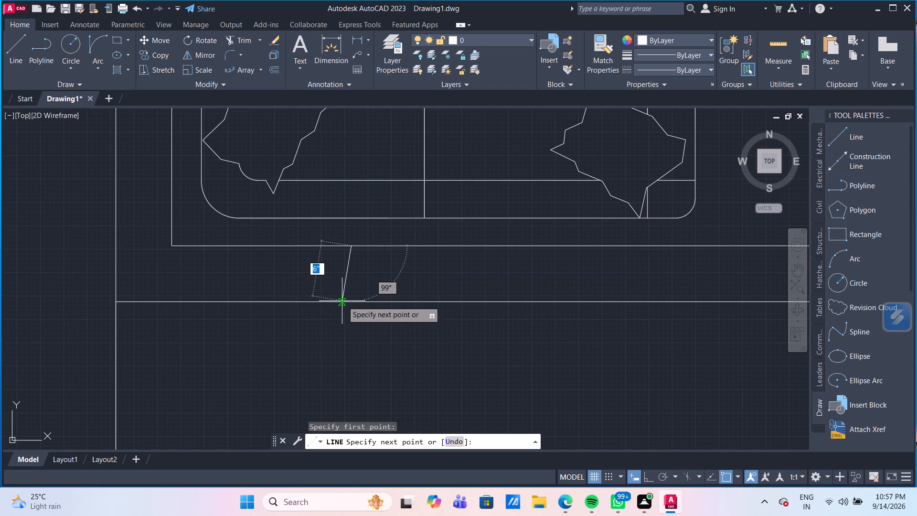
pyautogui.click(351, 301)
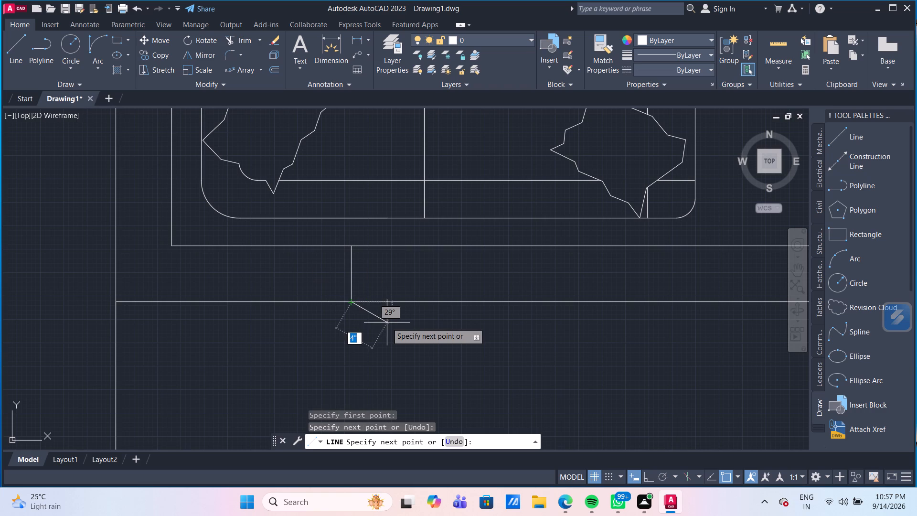
pyautogui.press('Return')
# With Ortho on, draw a horizontal line about 6" long across the left outer wall near the upper-left bedroom's top corner.
pyautogui.scroll(-2, 380, 323)
pyautogui.scroll(-2, 480, 368)
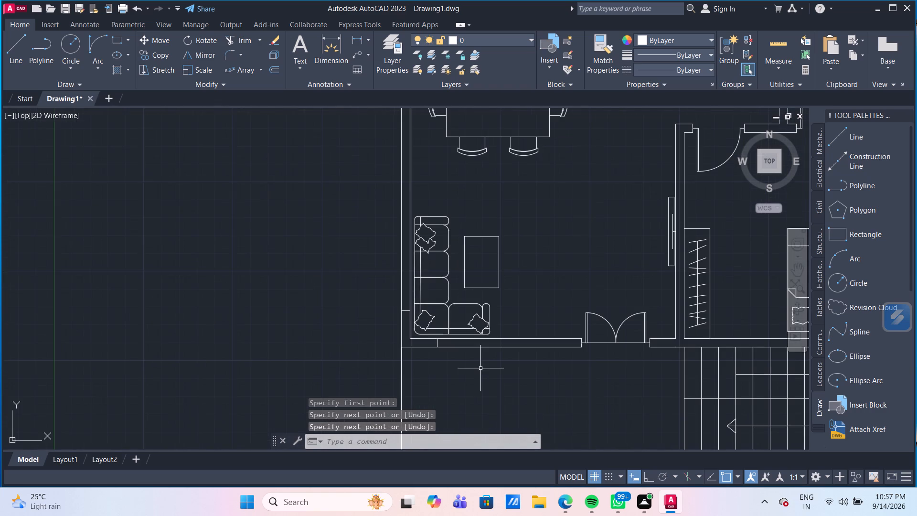
pyautogui.moveTo(483, 373); pyautogui.dragTo(445, 344, button='middle')
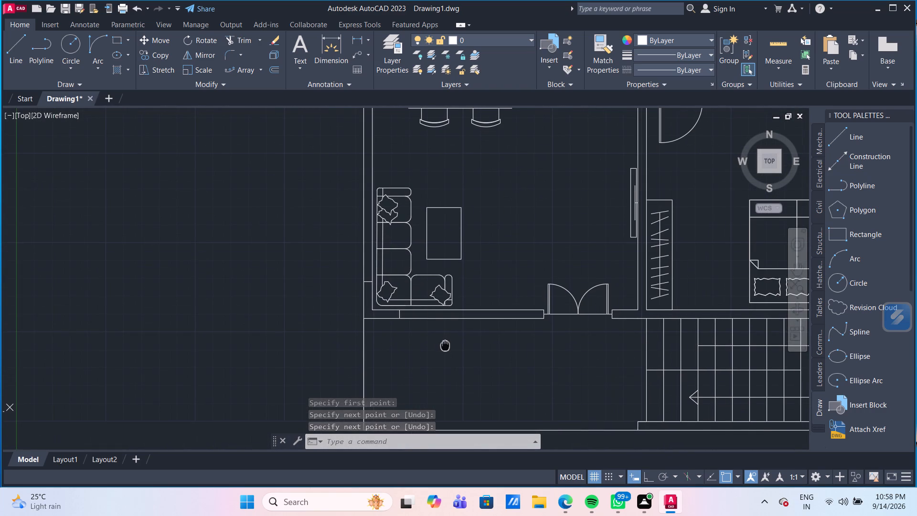
pyautogui.moveTo(445, 344); pyautogui.dragTo(471, 416, button='middle')
pyautogui.scroll(-2, 430, 215)
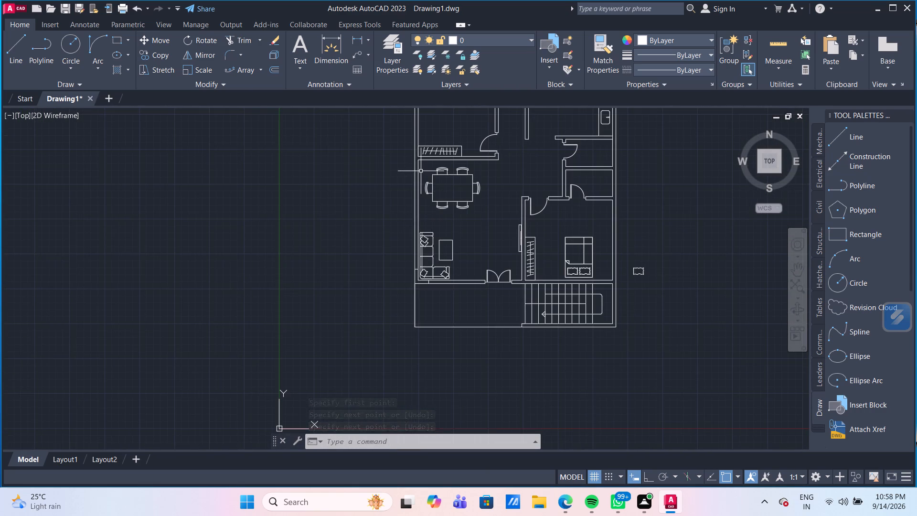
pyautogui.moveTo(421, 171); pyautogui.dragTo(424, 313, button='middle')
pyautogui.scroll(2, 444, 256)
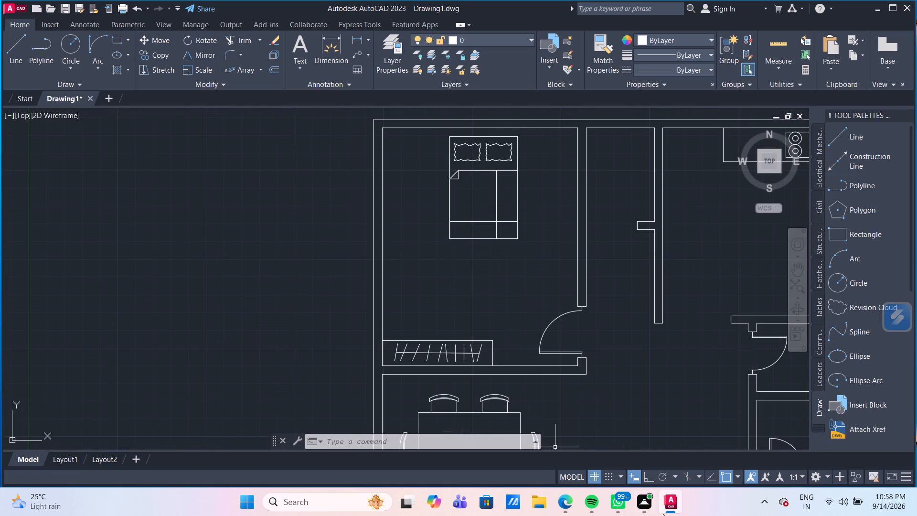
pyautogui.click(650, 480)
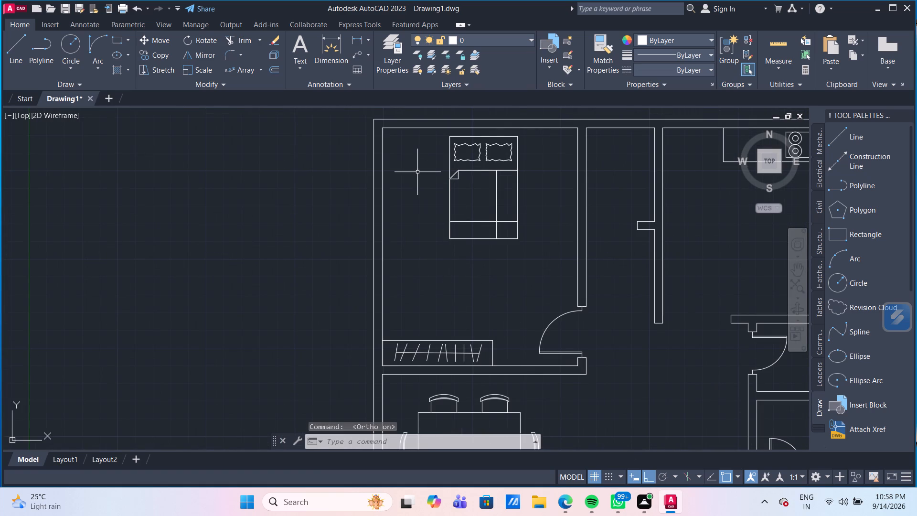
pyautogui.moveTo(417, 172); pyautogui.dragTo(418, 272, button='middle')
pyautogui.scroll(2, 379, 246)
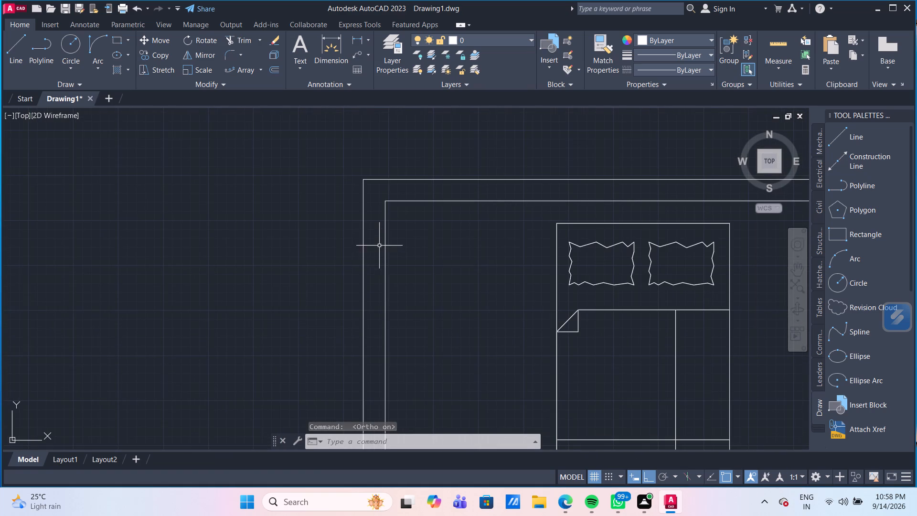
pyautogui.moveTo(13, 43); pyautogui.dragTo(18, 50)
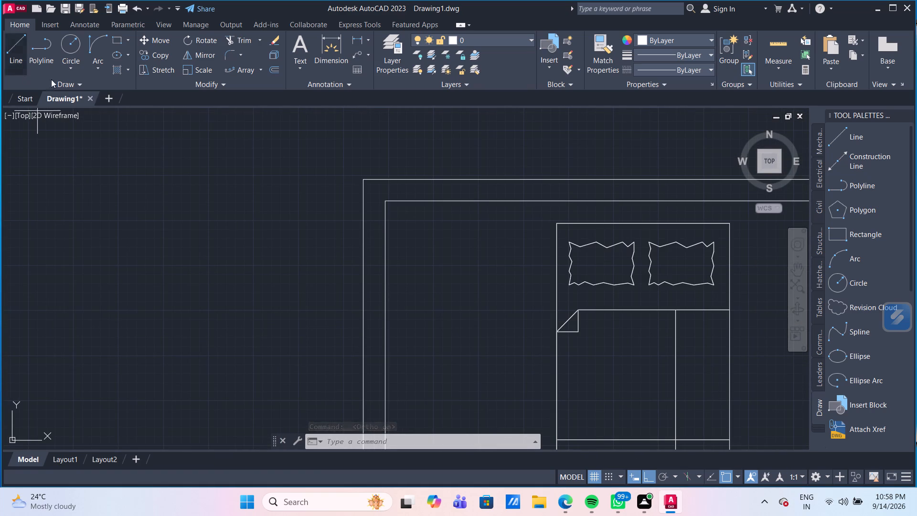
pyautogui.click(363, 247)
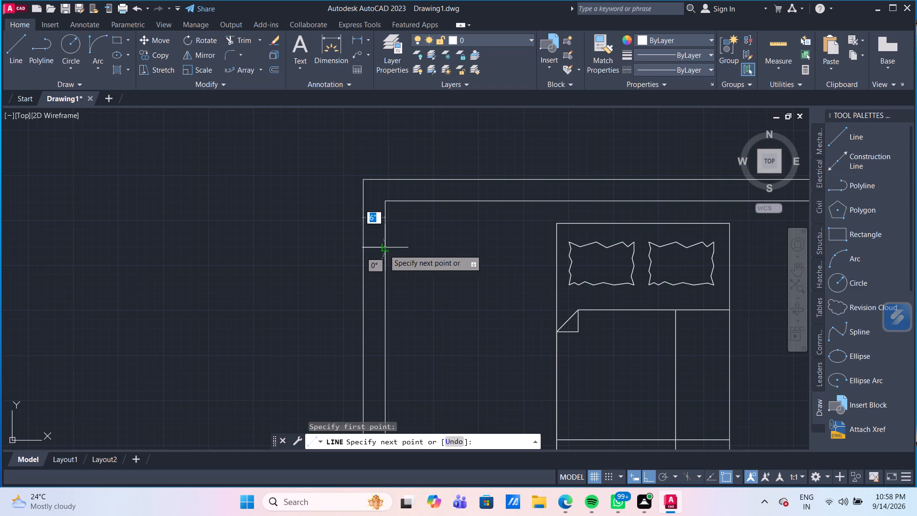
pyautogui.click(387, 250)
pyautogui.press('Return')
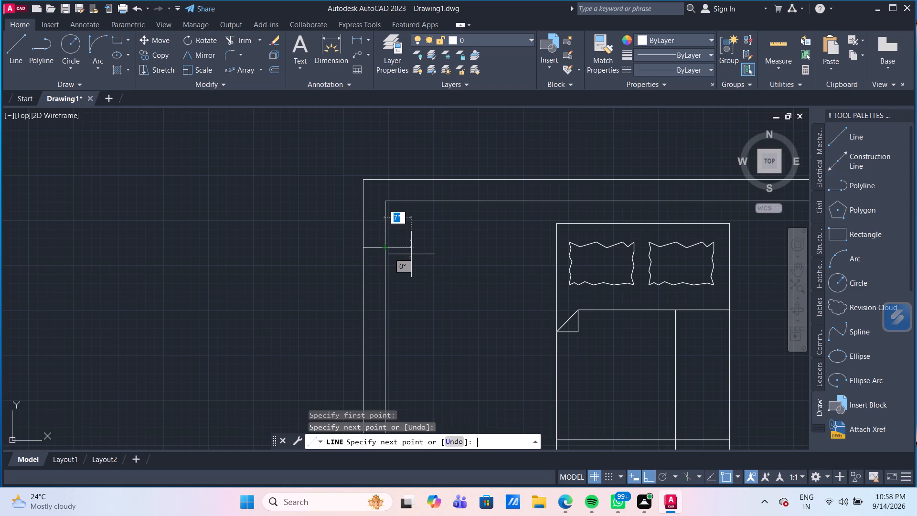
# Draw a vertical line across the thickness of the top outer wall, just right of the kitchen stove.
pyautogui.scroll(-3, 411, 254)
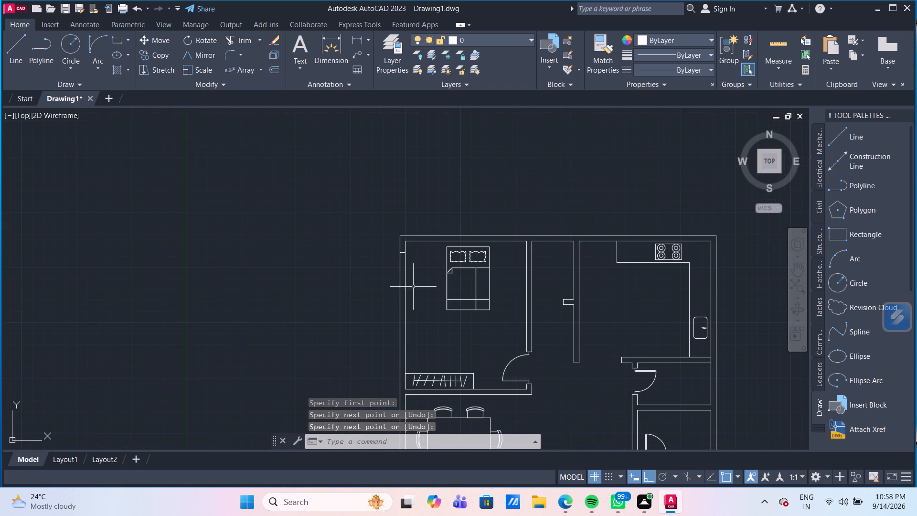
pyautogui.moveTo(417, 295); pyautogui.dragTo(403, 282, button='middle')
pyautogui.scroll(-1, 403, 282)
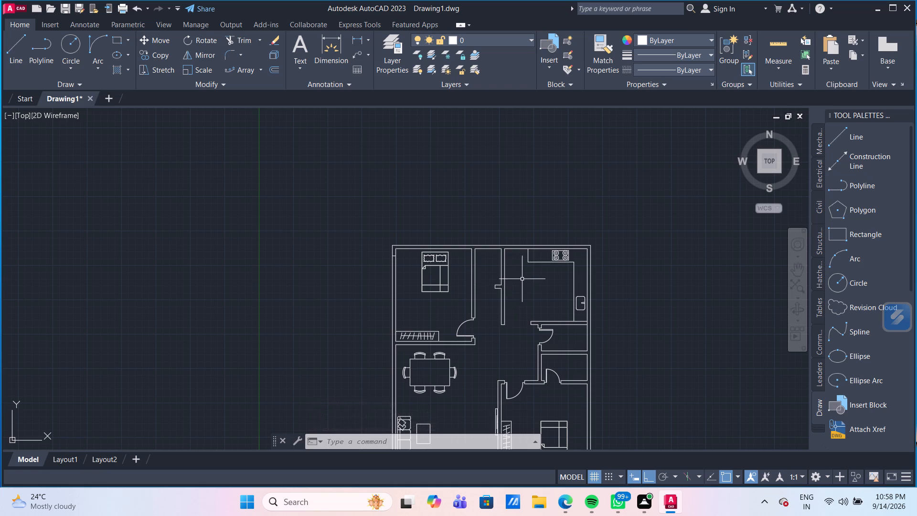
pyautogui.scroll(2, 548, 268)
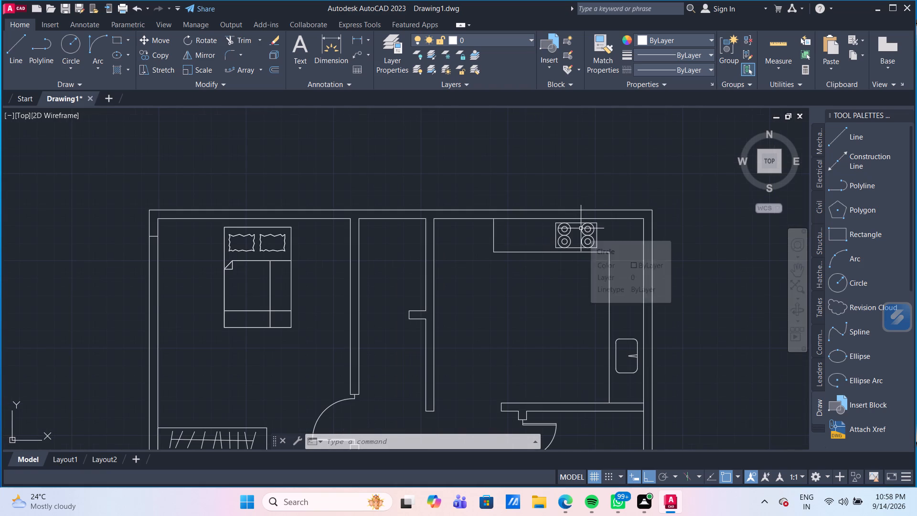
pyautogui.scroll(2, 581, 229)
pyautogui.moveTo(625, 222); pyautogui.dragTo(554, 258, button='middle')
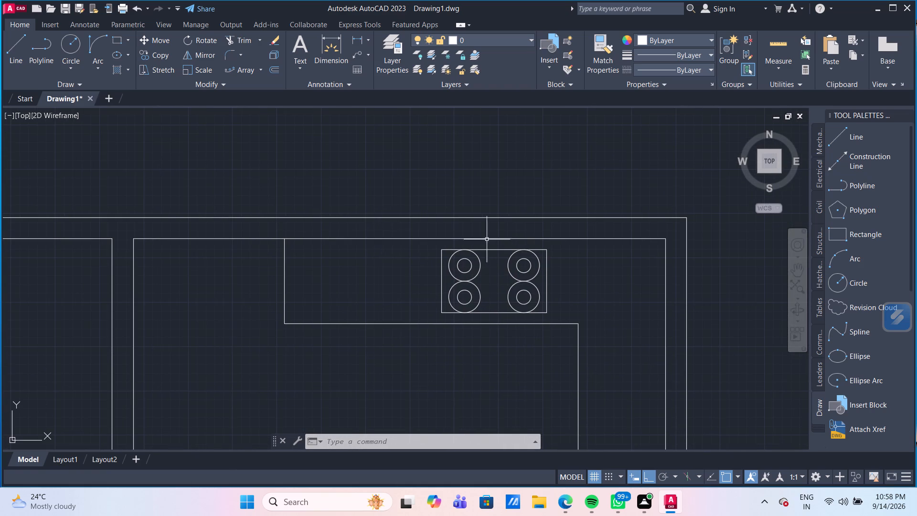
pyautogui.click(13, 54)
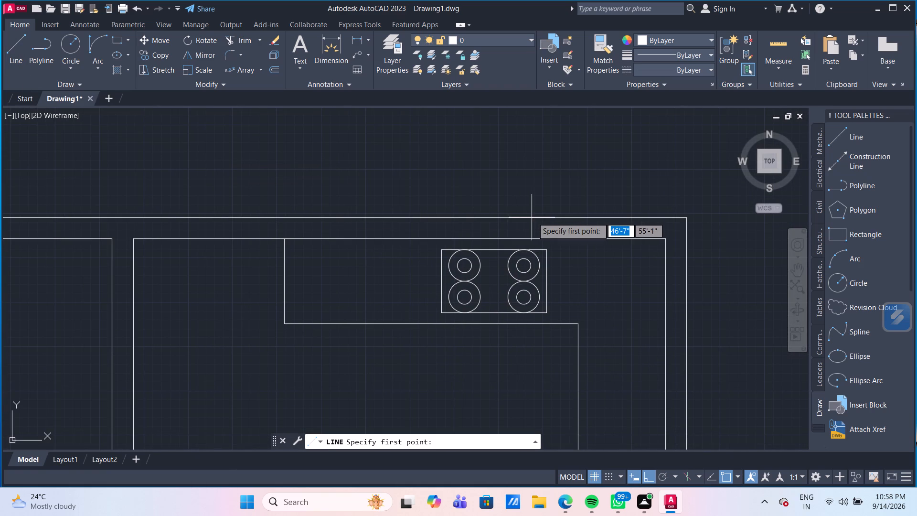
pyautogui.click(554, 218)
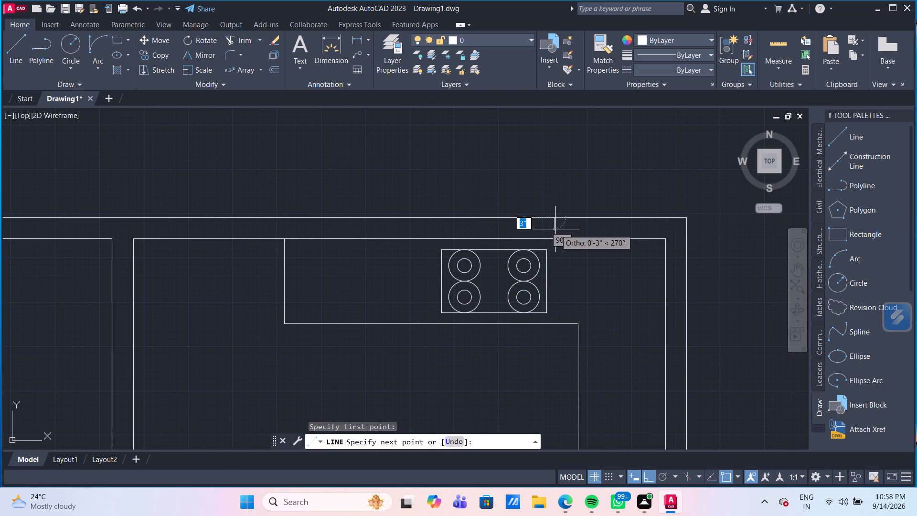
pyautogui.click(555, 237)
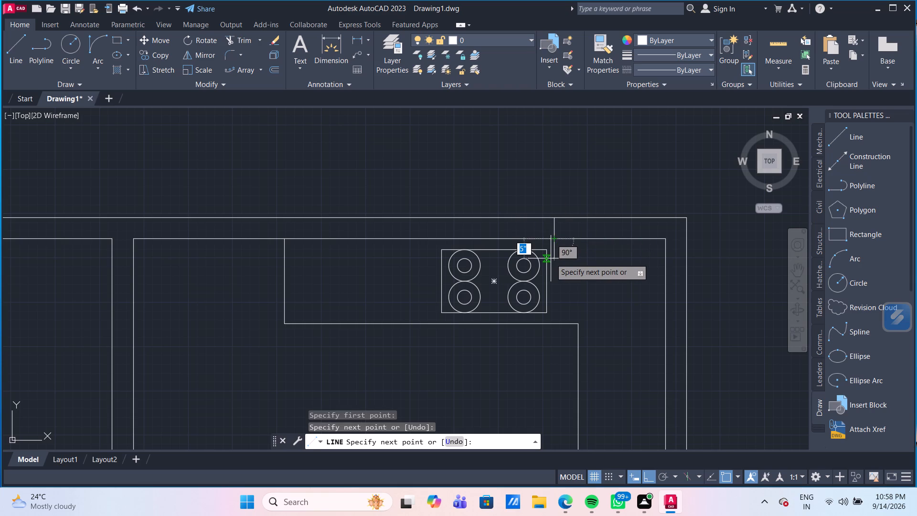
pyautogui.press('Return')
# Draw a horizontal line across the thickness of the right outer wall near the kitchen's upper-right corner, above the sink.
pyautogui.scroll(-3, 551, 258)
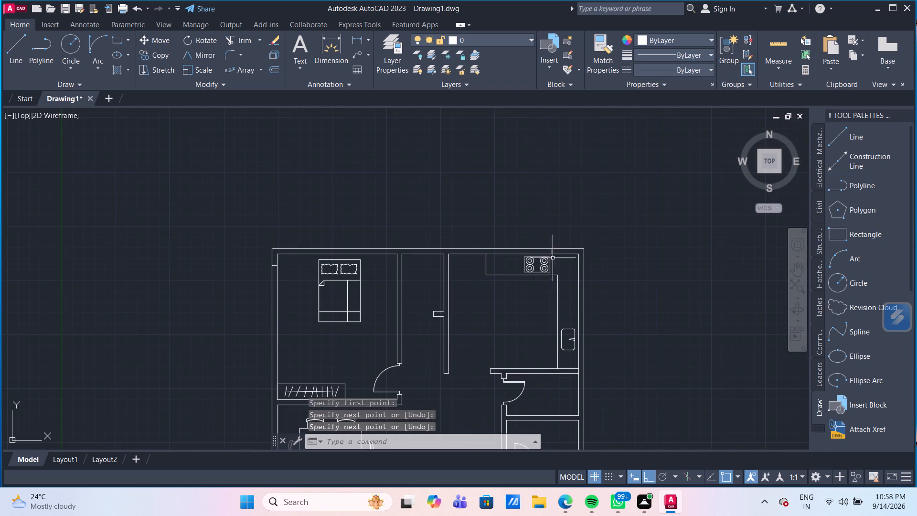
pyautogui.scroll(2, 576, 292)
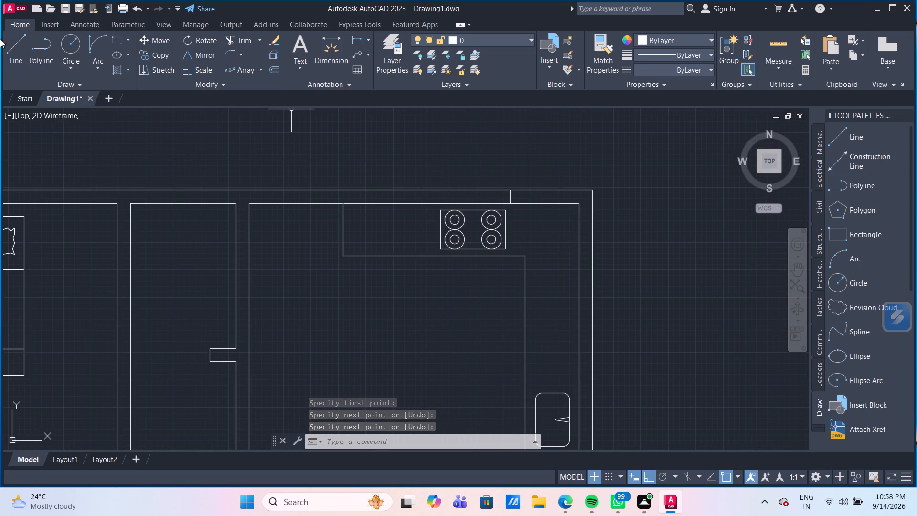
pyautogui.click(21, 46)
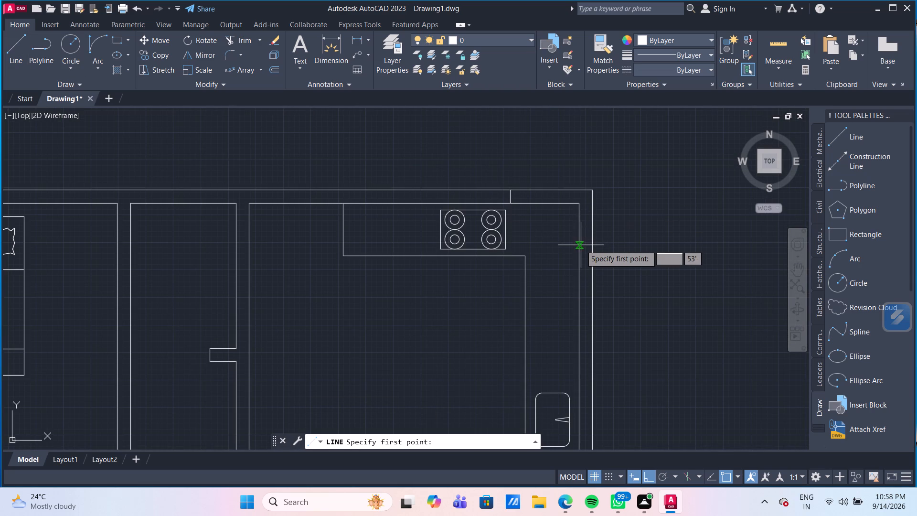
pyautogui.click(579, 245)
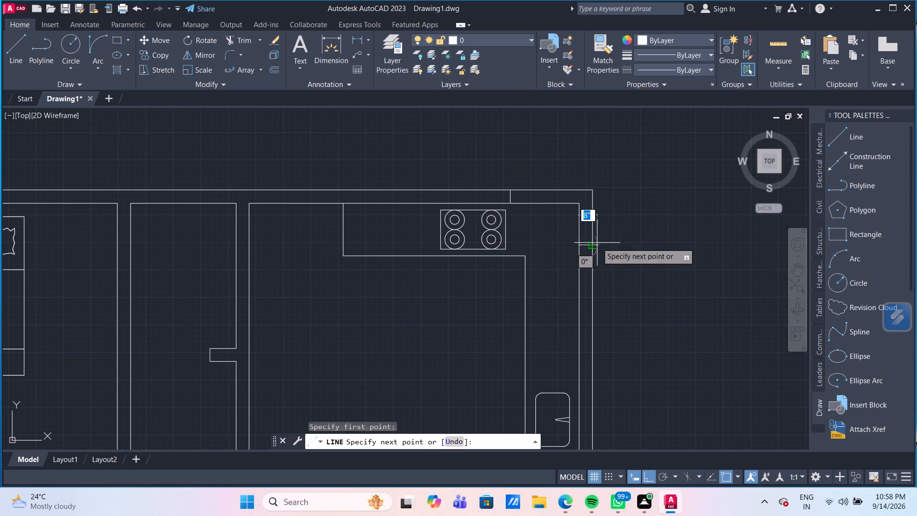
pyautogui.click(593, 243)
pyautogui.press('Return')
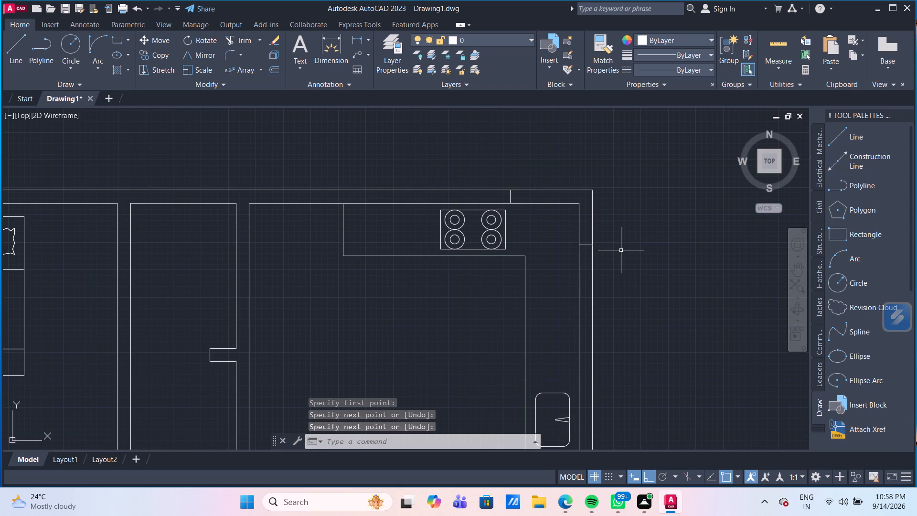
# Draw a horizontal line across the thickness of the right outer wall beside the pillow end of the lower-right bedroom's bed.
pyautogui.scroll(-3, 621, 250)
pyautogui.moveTo(617, 327); pyautogui.dragTo(508, 243, button='middle')
pyautogui.scroll(1, 507, 274)
pyautogui.moveTo(507, 281); pyautogui.dragTo(488, 189, button='middle')
pyautogui.scroll(-1, 494, 263)
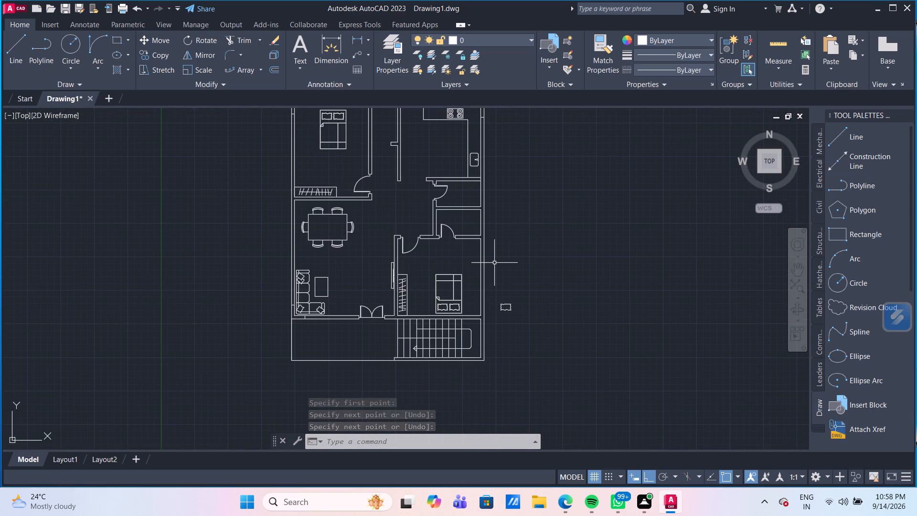
pyautogui.scroll(1, 495, 269)
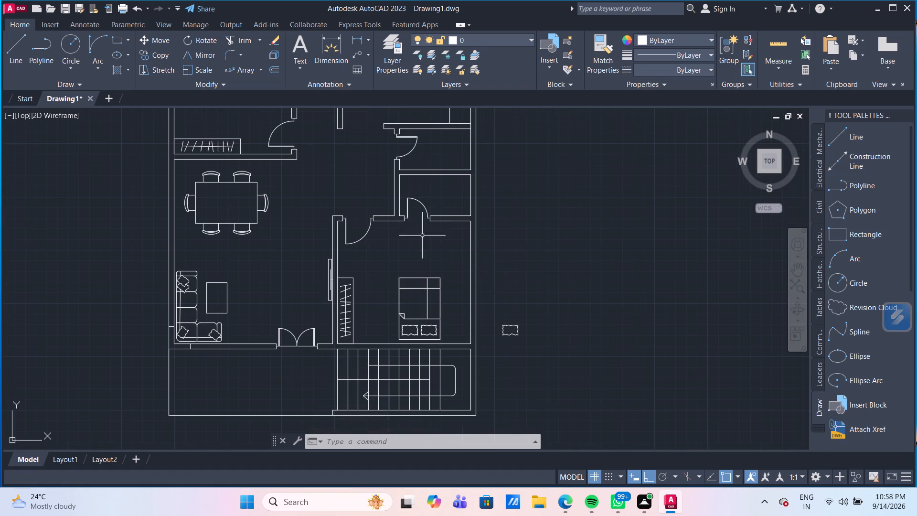
pyautogui.click(9, 42)
pyautogui.scroll(1, 480, 258)
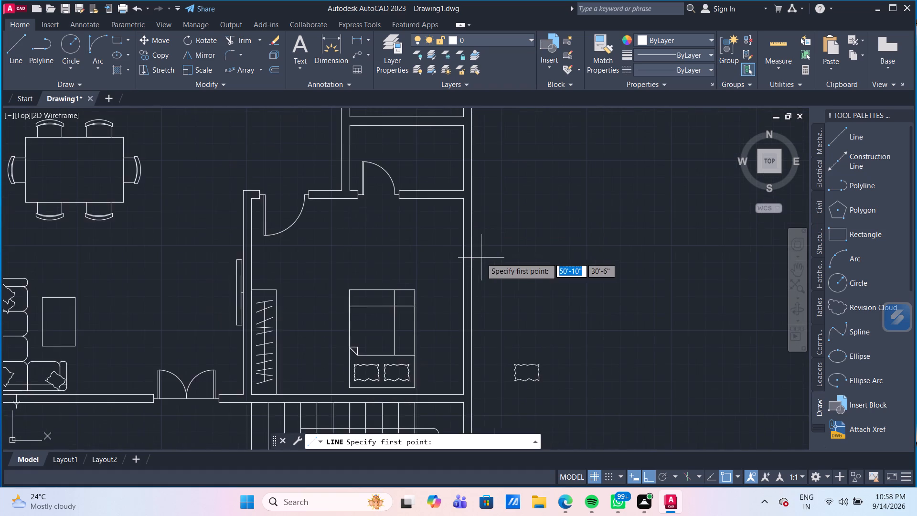
pyautogui.scroll(1, 479, 254)
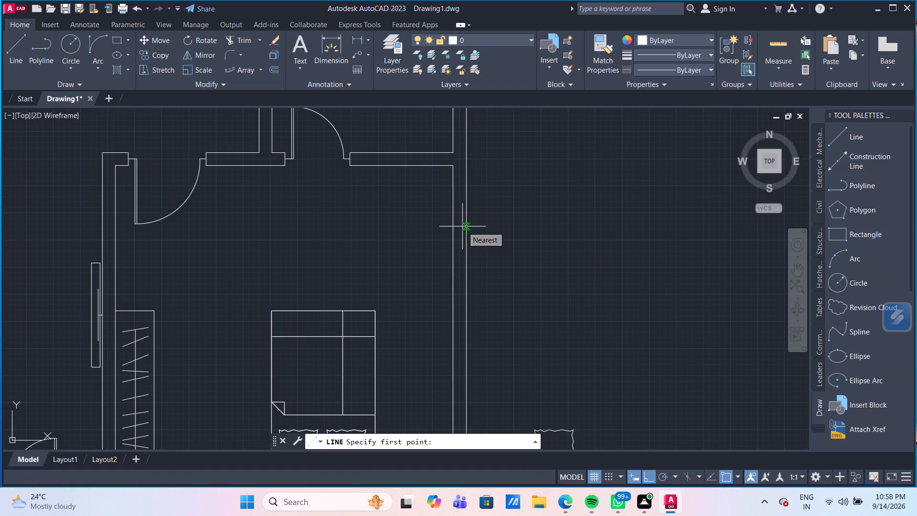
pyautogui.scroll(-2, 468, 280)
pyautogui.scroll(2, 468, 337)
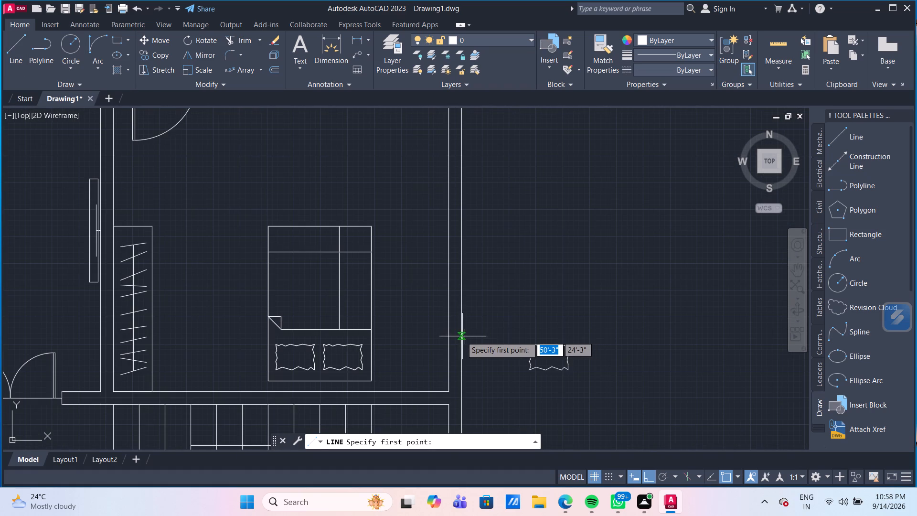
pyautogui.click(448, 336)
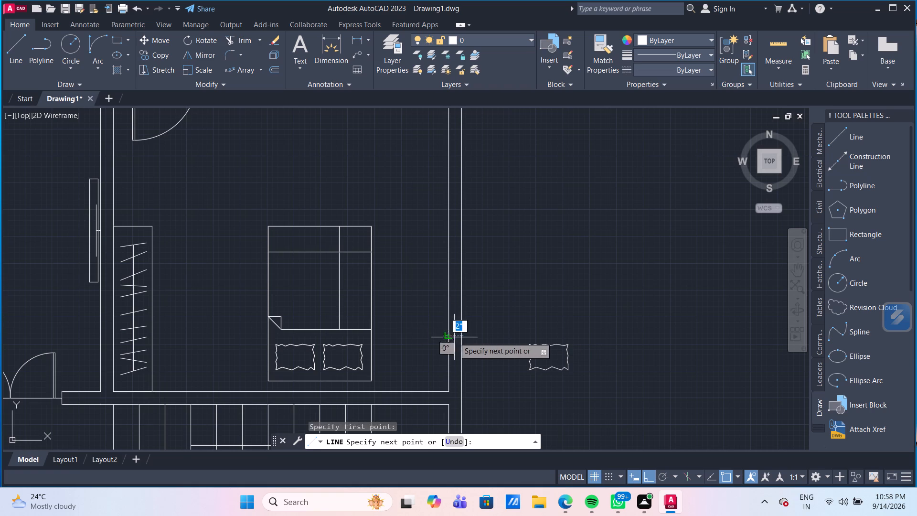
pyautogui.click(464, 337)
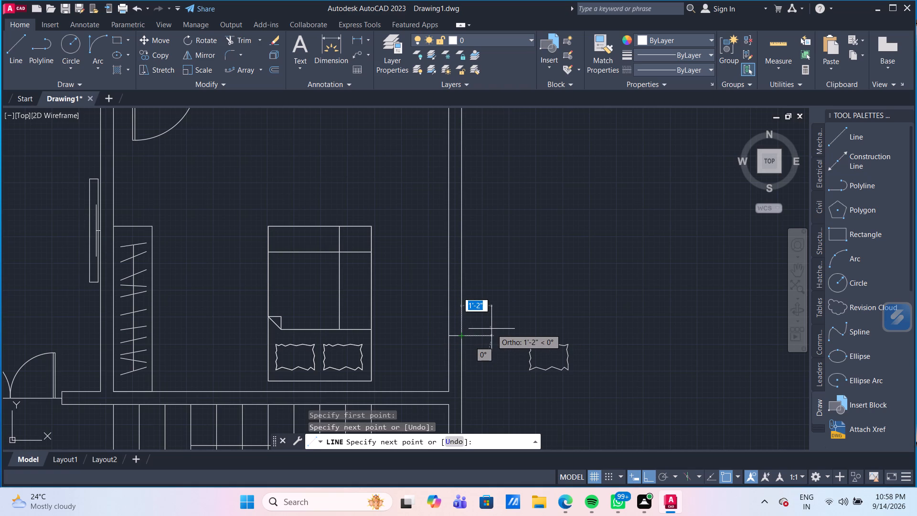
pyautogui.press('Return')
# Draw a horizontal line across the right outer wall from the inner face's midpoint in the lower small room.
pyautogui.scroll(-3, 478, 327)
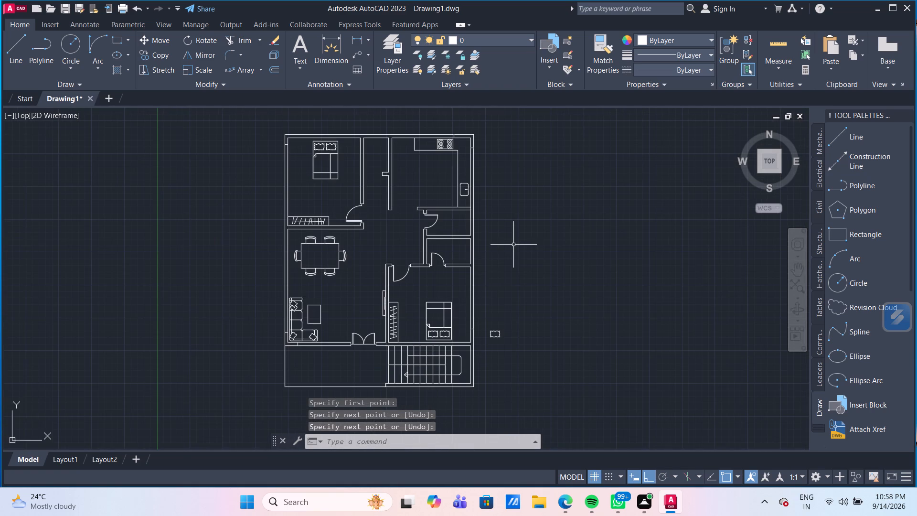
pyautogui.scroll(2, 512, 243)
pyautogui.moveTo(436, 219); pyautogui.dragTo(449, 252, button='middle')
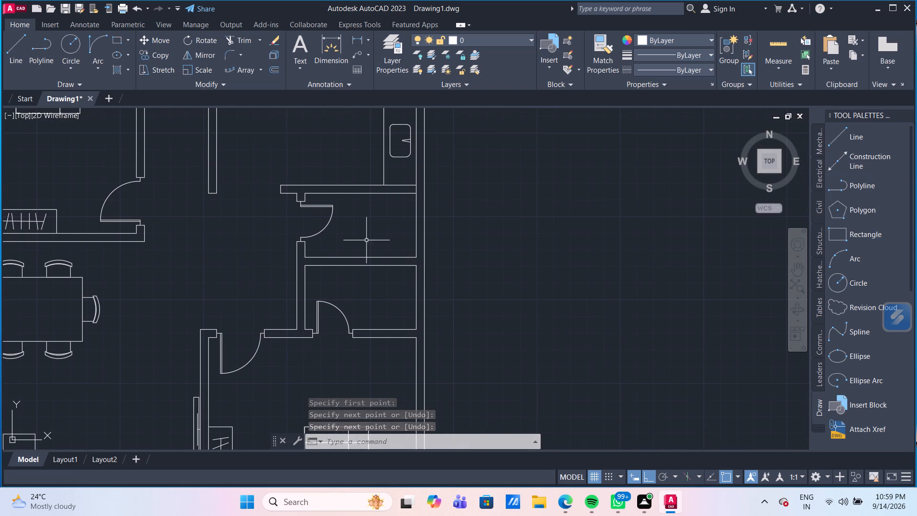
pyautogui.click(20, 47)
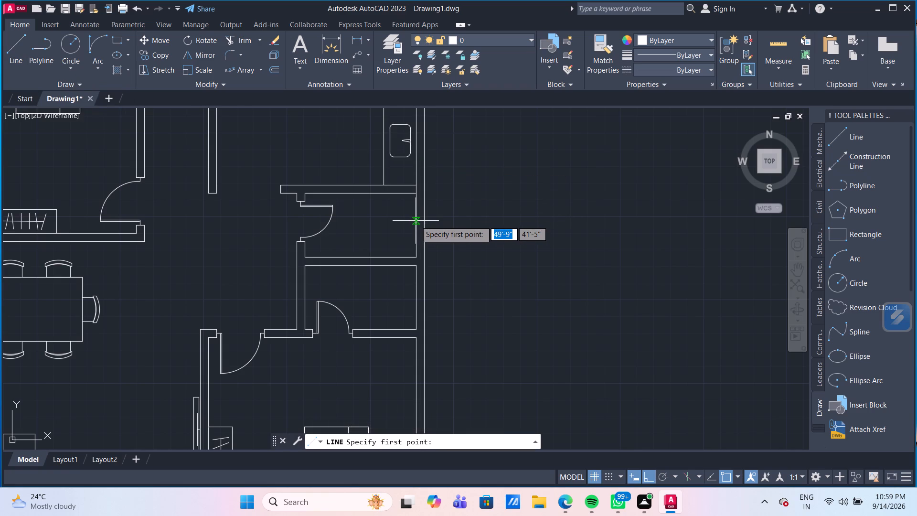
pyautogui.scroll(1, 417, 221)
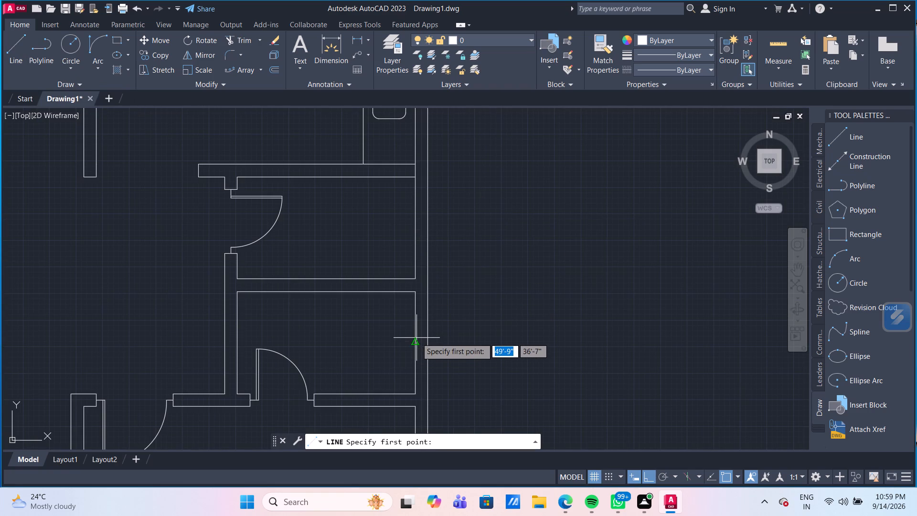
pyautogui.click(416, 341)
pyautogui.click(427, 340)
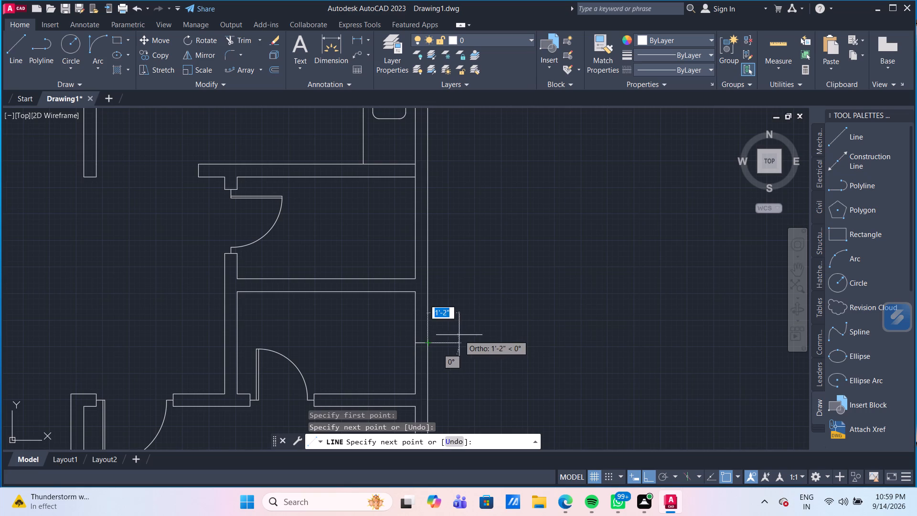
pyautogui.press('Escape')
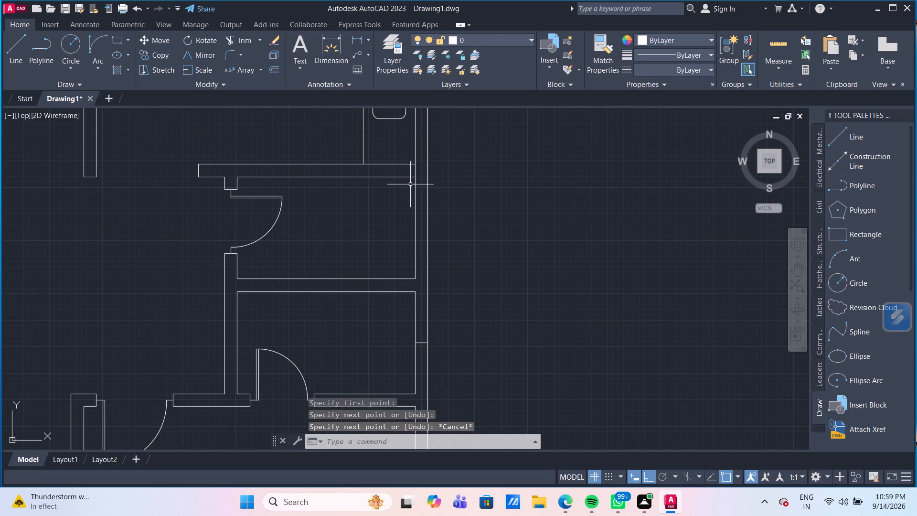
# Trim the right outer wall's inner line where the partition between the kitchen and the upper small room meets it.
pyautogui.write('TR')
pyautogui.press('Return')
pyautogui.click(416, 168)
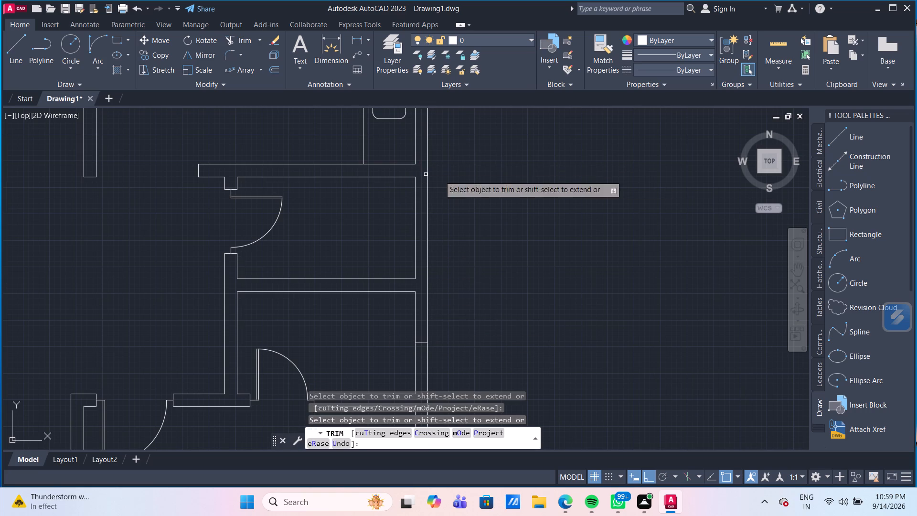
pyautogui.press('Escape')
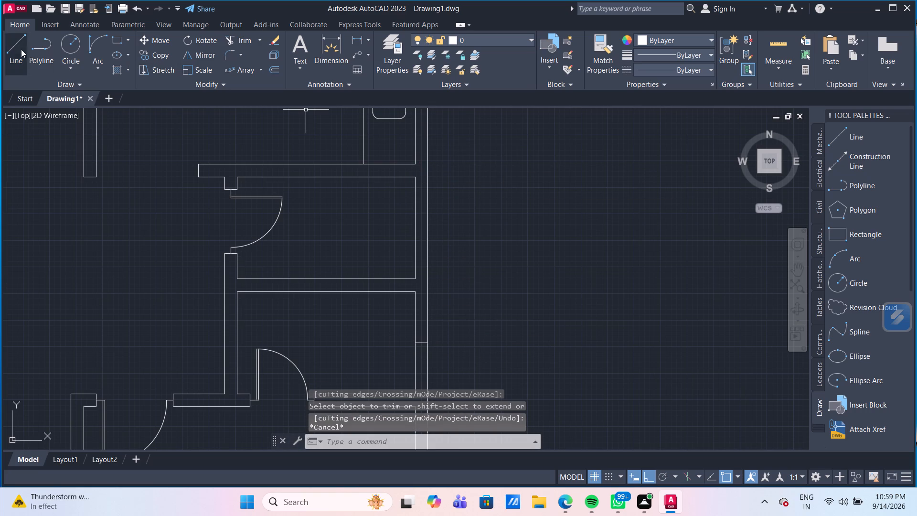
# Draw a horizontal line across the right outer wall from the inner face's midpoint in the upper small room.
pyautogui.click(13, 49)
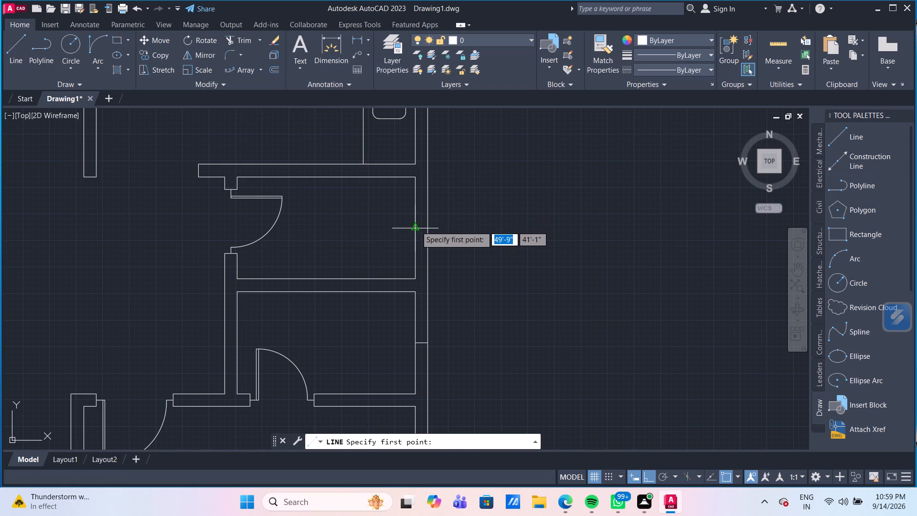
pyautogui.click(416, 226)
pyautogui.click(430, 228)
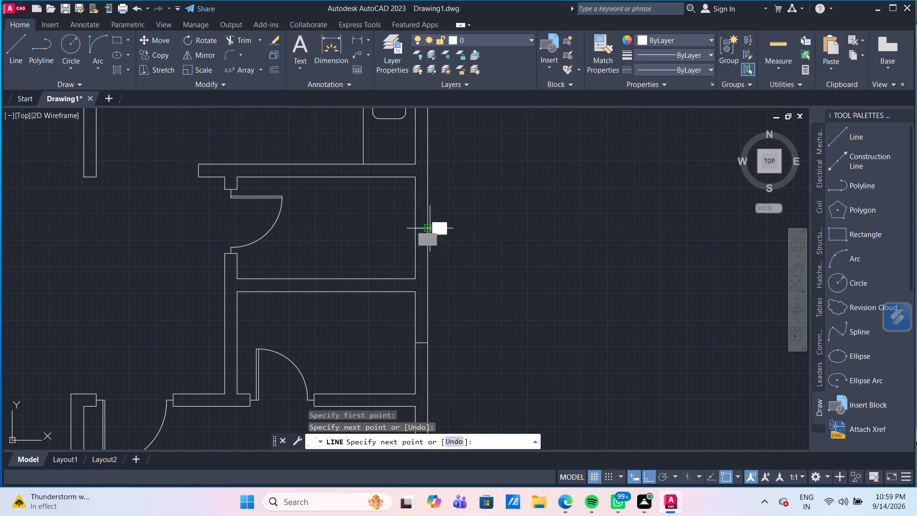
pyautogui.press('Escape')
# Draw a 6" vertical line across the top outer wall of the upper-left bedroom, between the room's corner and the bed.
pyautogui.scroll(-3, 506, 211)
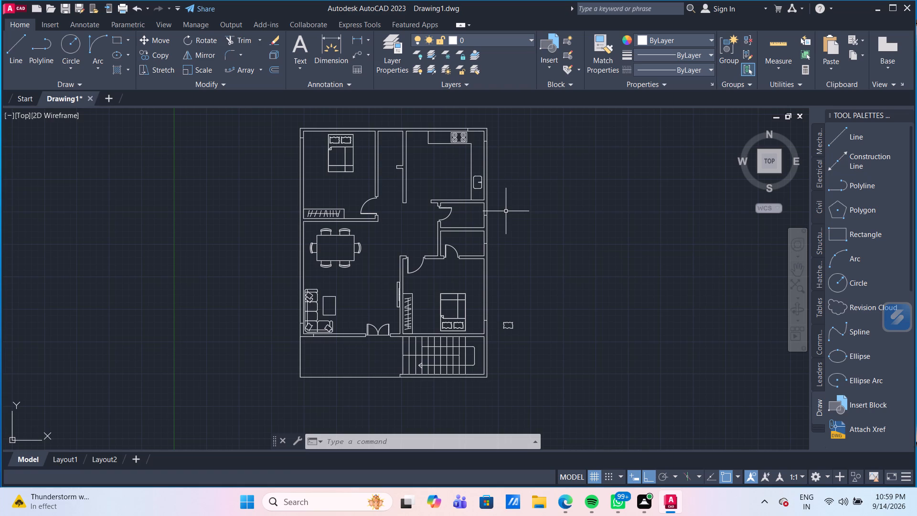
pyautogui.scroll(1, 236, 124)
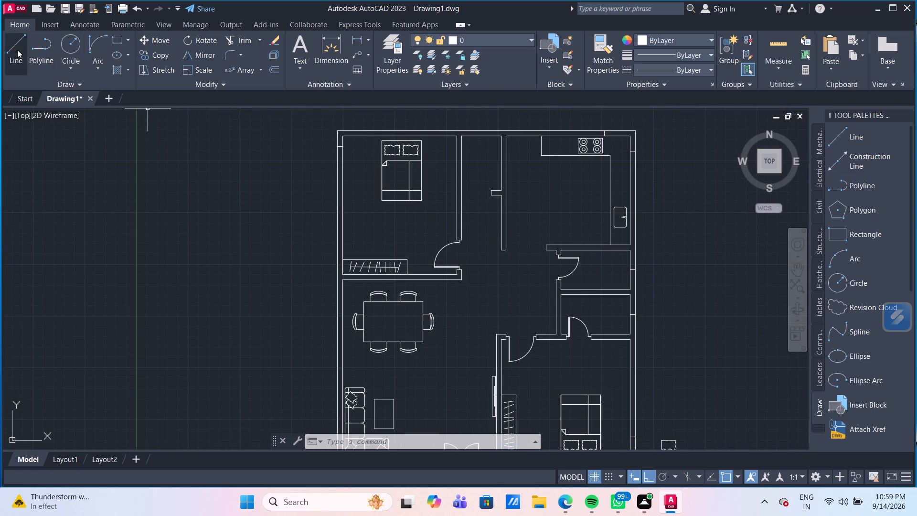
pyautogui.click(17, 50)
pyautogui.scroll(2, 364, 131)
pyautogui.click(369, 131)
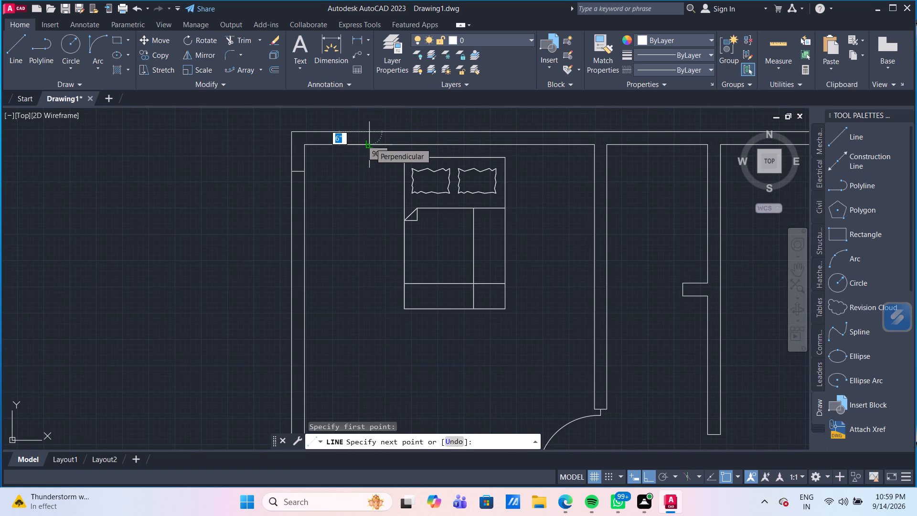
pyautogui.click(370, 143)
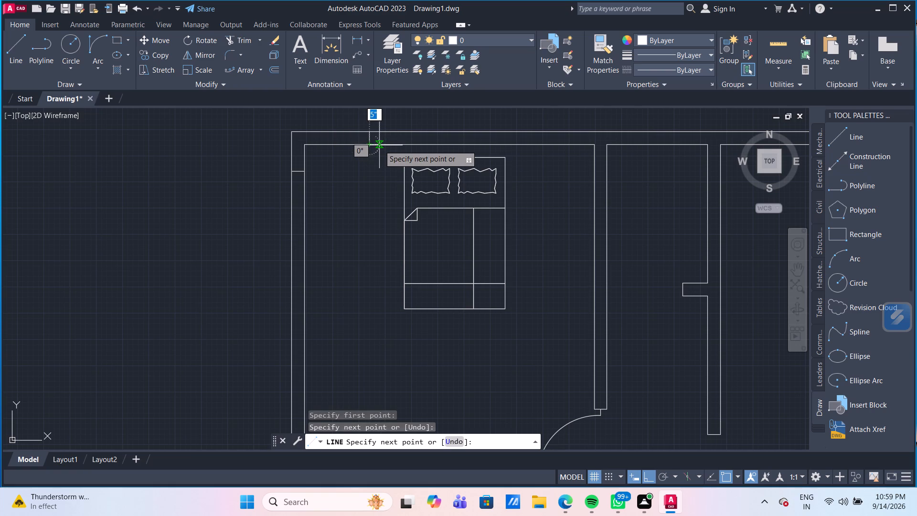
pyautogui.press('Escape')
# Move the short line across the upper-left bedroom's left outer wall down by 9".
pyautogui.scroll(-1, 384, 211)
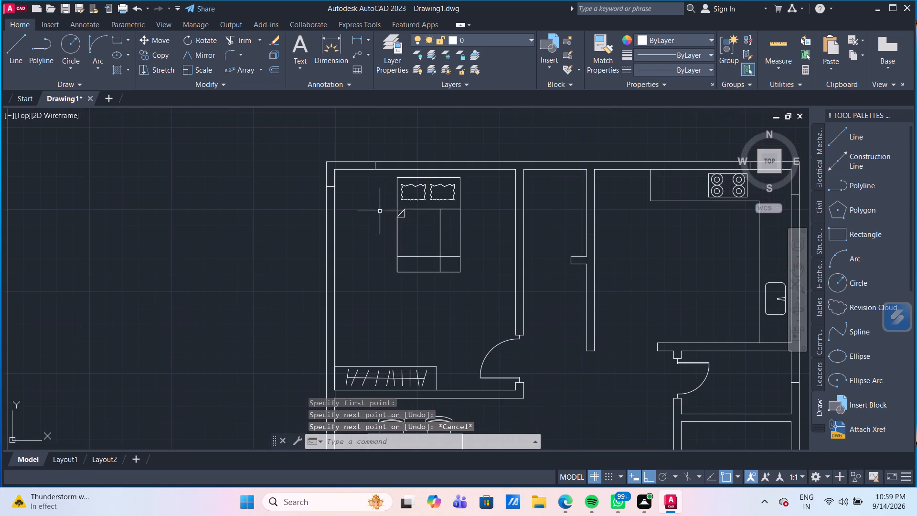
pyautogui.moveTo(370, 218); pyautogui.dragTo(351, 186, button='middle')
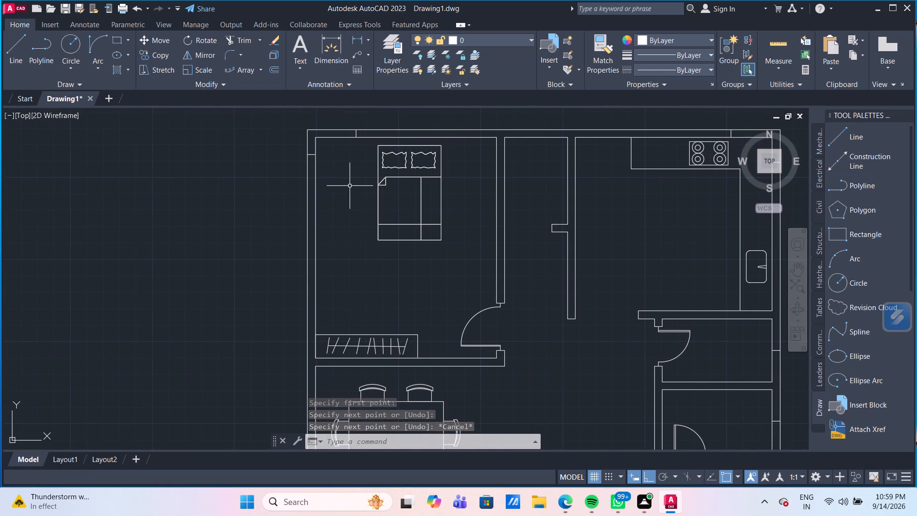
pyautogui.click(313, 154)
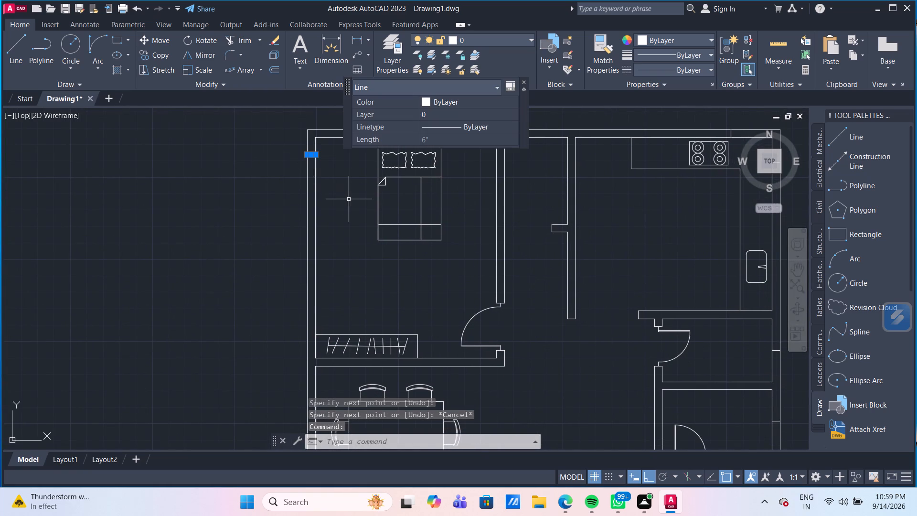
pyautogui.press('m')
pyautogui.press('Return')
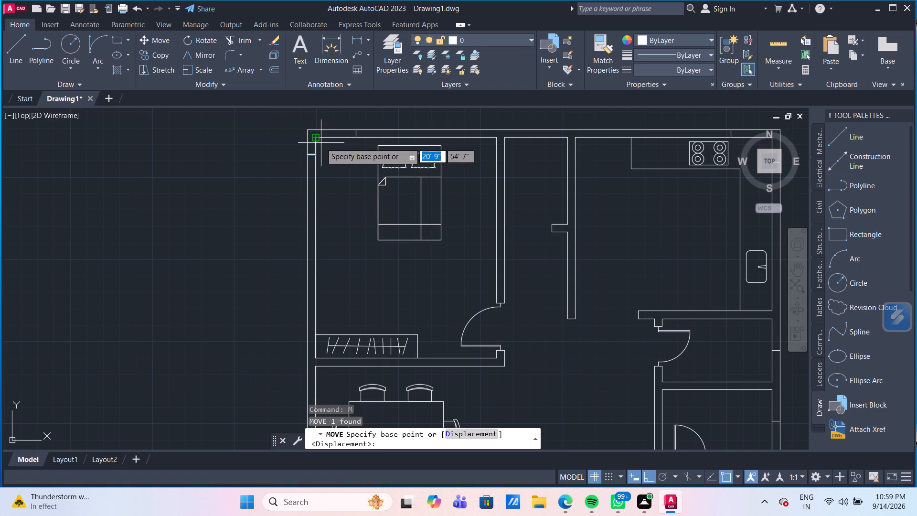
pyautogui.scroll(1, 320, 156)
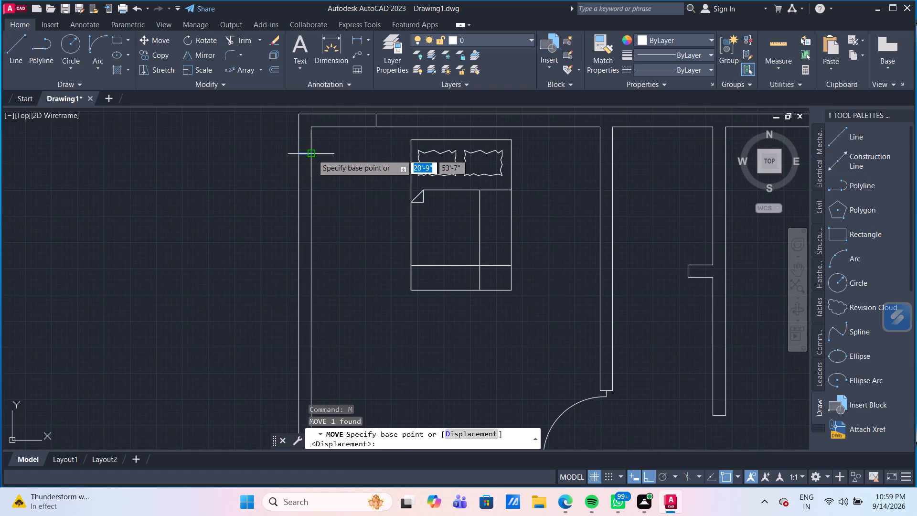
pyautogui.click(312, 154)
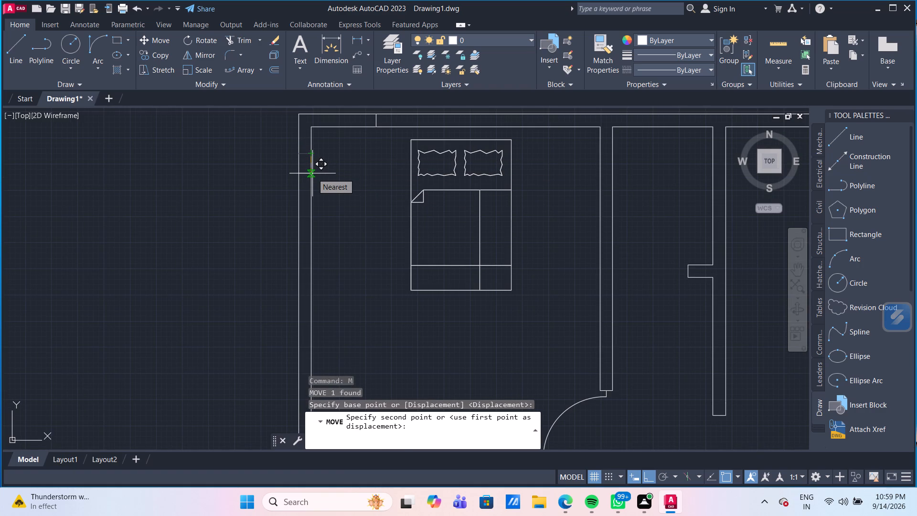
pyautogui.write('9"')
pyautogui.press('Return')
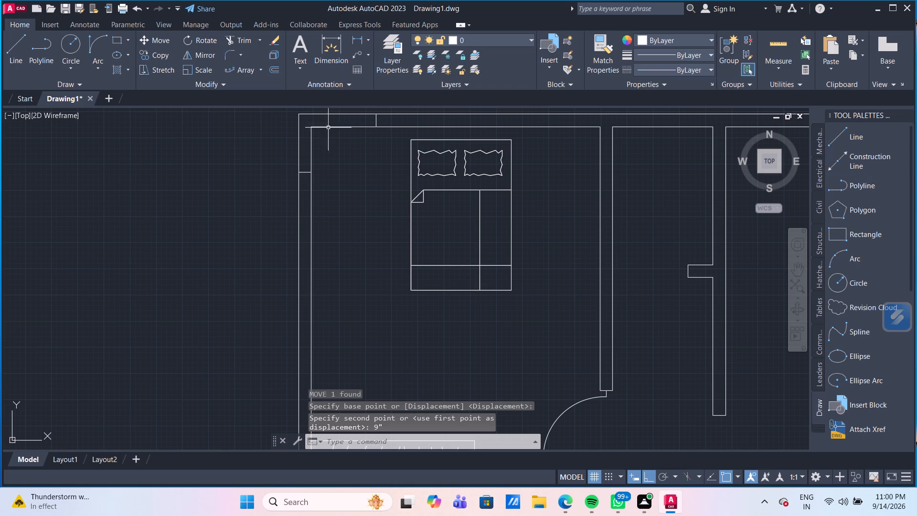
# Move the short line across the upper-left bedroom's top outer wall 1' to the right, toward the bed.
pyautogui.click(377, 122)
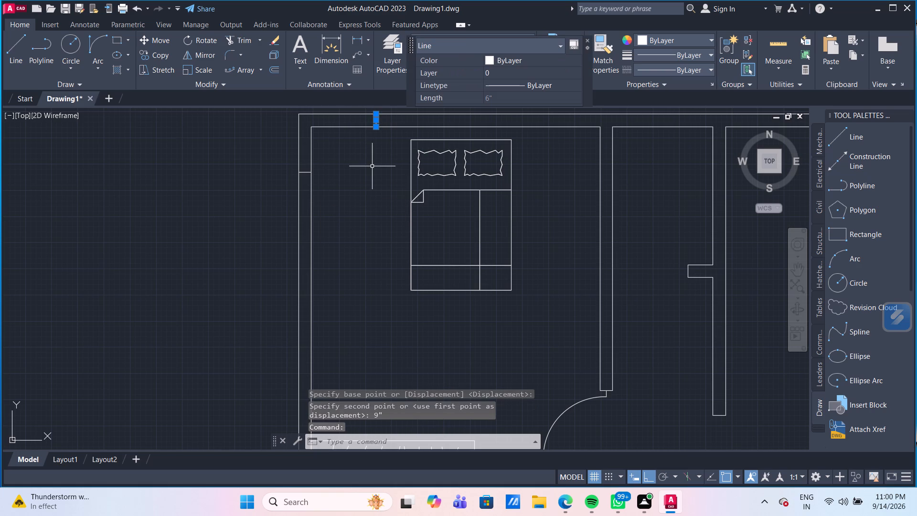
pyautogui.press('m')
pyautogui.press('Return')
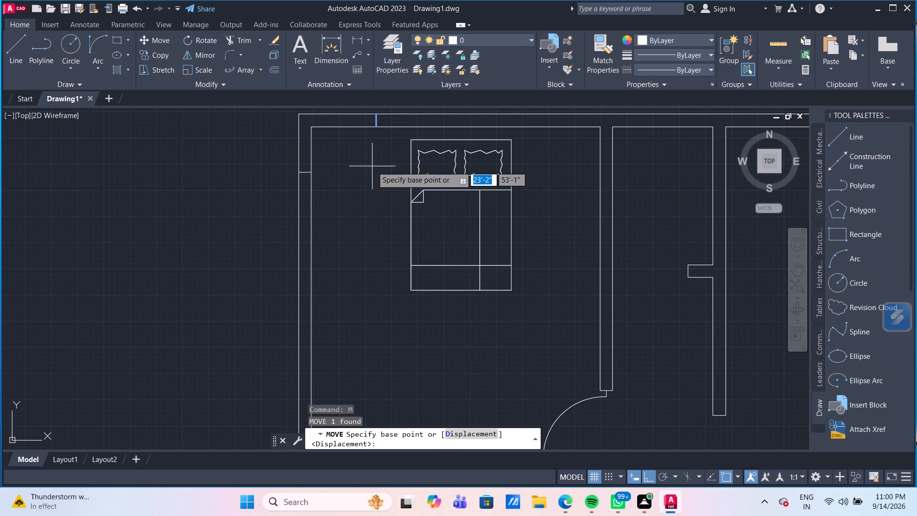
pyautogui.click(376, 127)
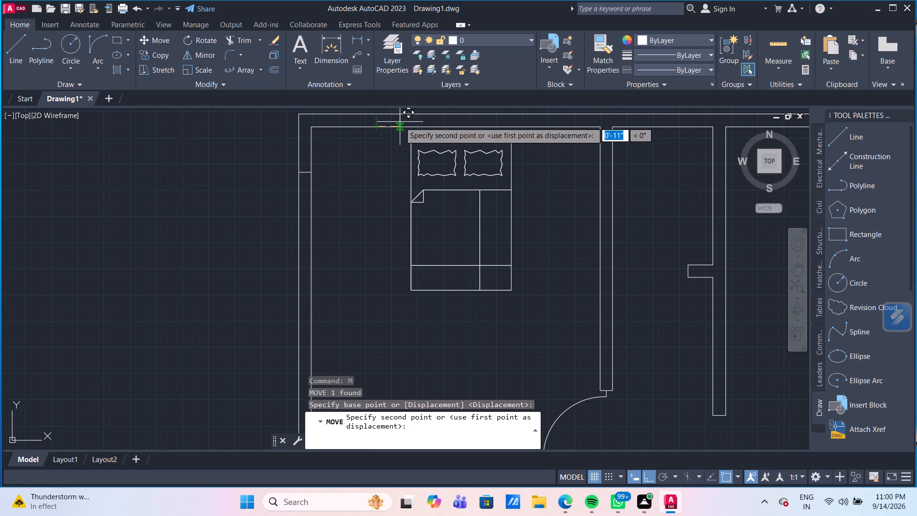
pyautogui.write("1'")
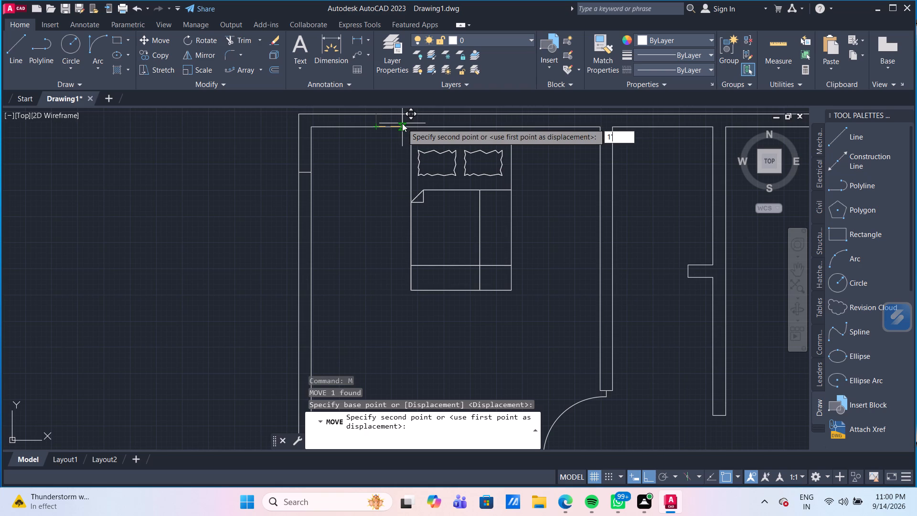
pyautogui.press('Return')
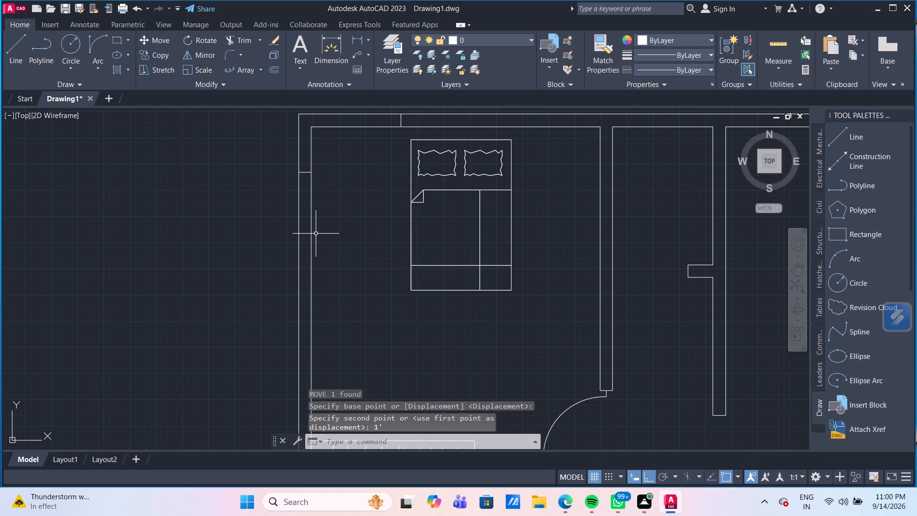
# Draw a closed vertical window outline 5' long and 2" wide in the empty space beside the floor plan.
pyautogui.scroll(-1, 316, 234)
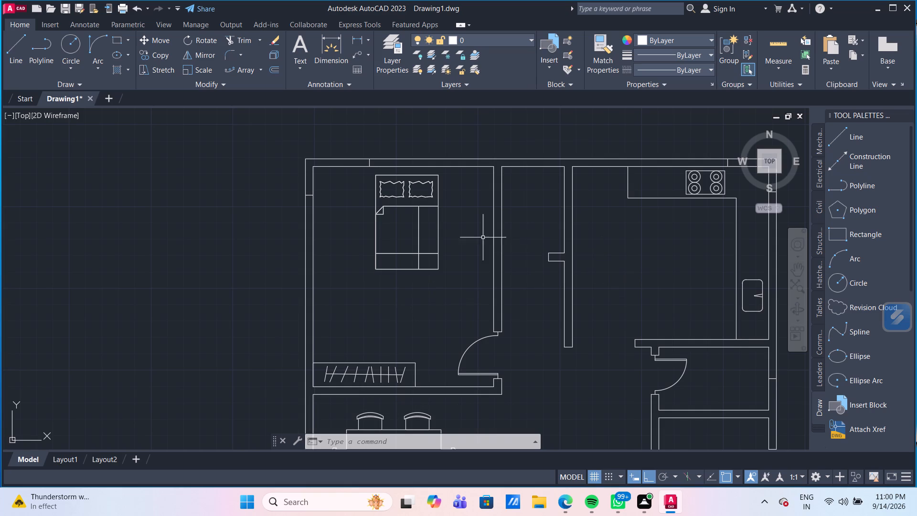
pyautogui.scroll(-2, 148, 208)
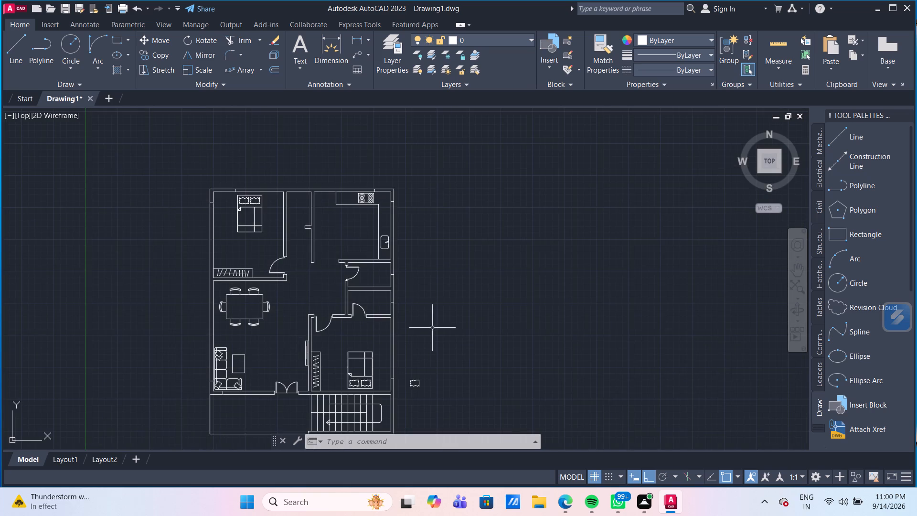
pyautogui.moveTo(433, 327); pyautogui.dragTo(345, 270, button='middle')
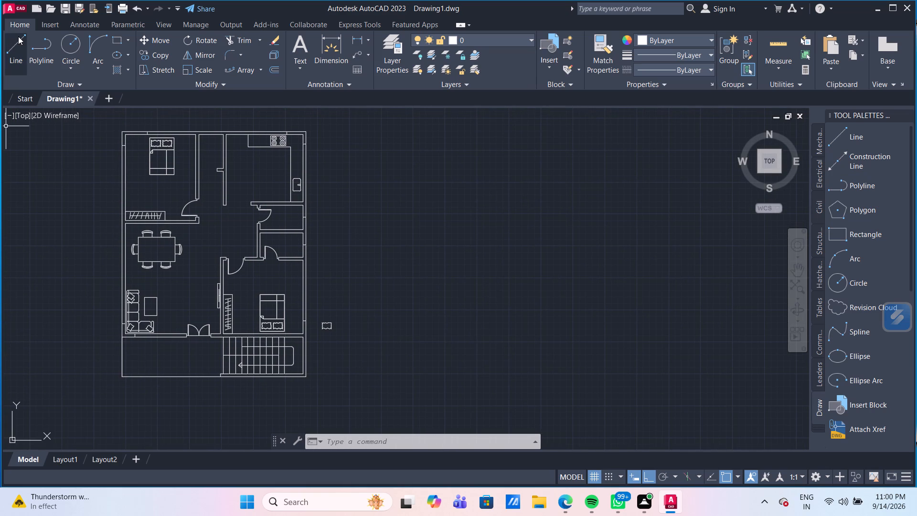
pyautogui.click(18, 36)
pyautogui.click(414, 177)
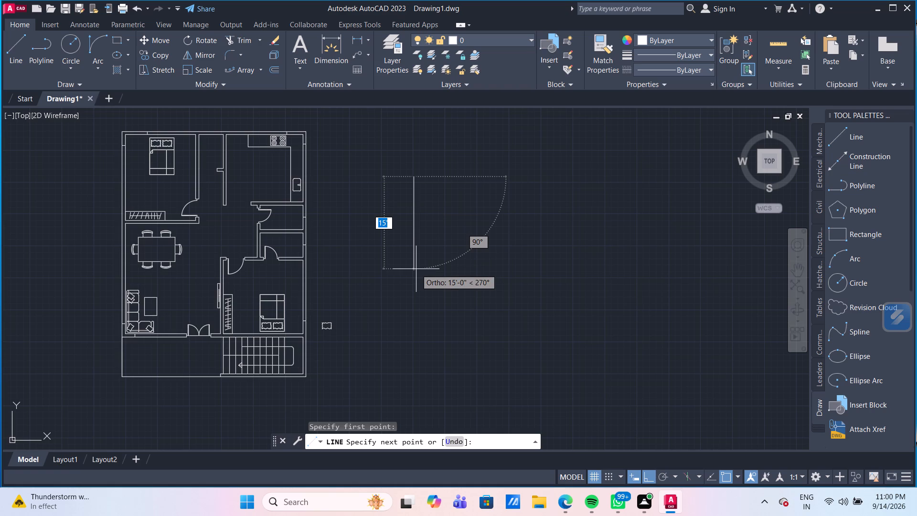
pyautogui.write("5'")
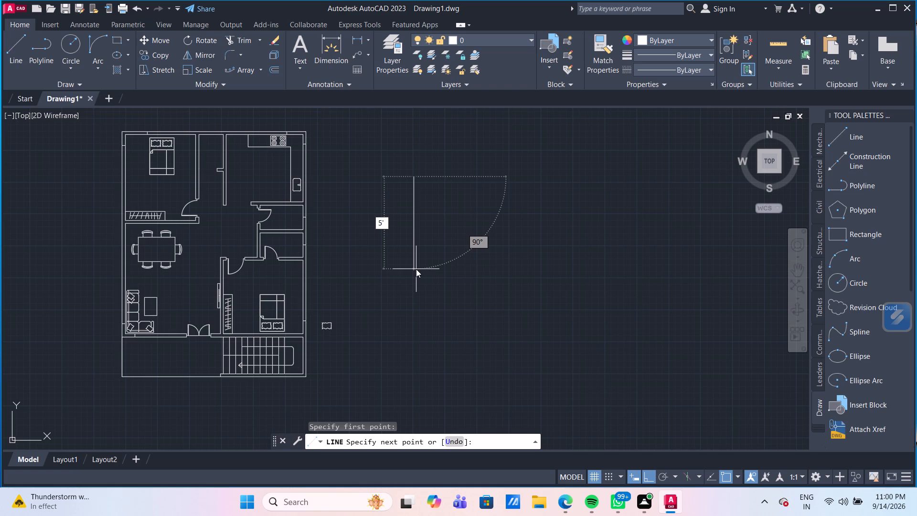
pyautogui.press('Return')
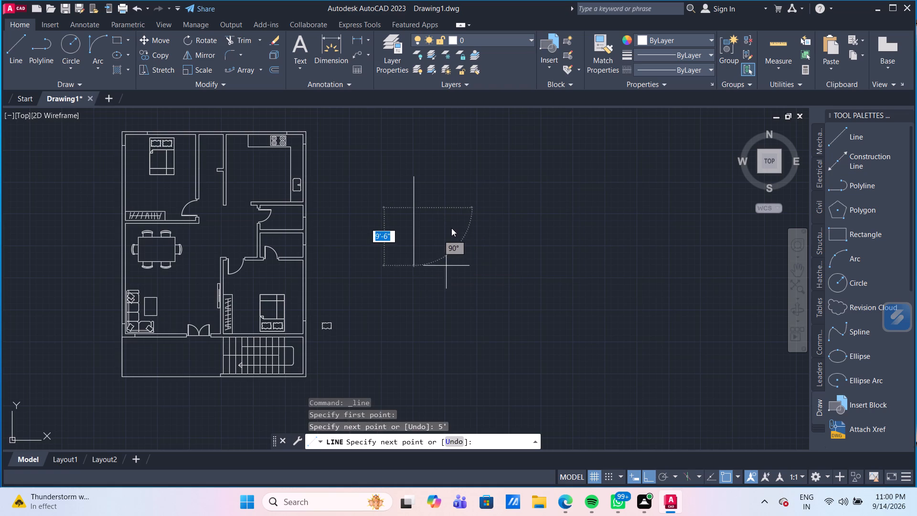
pyautogui.scroll(2, 439, 195)
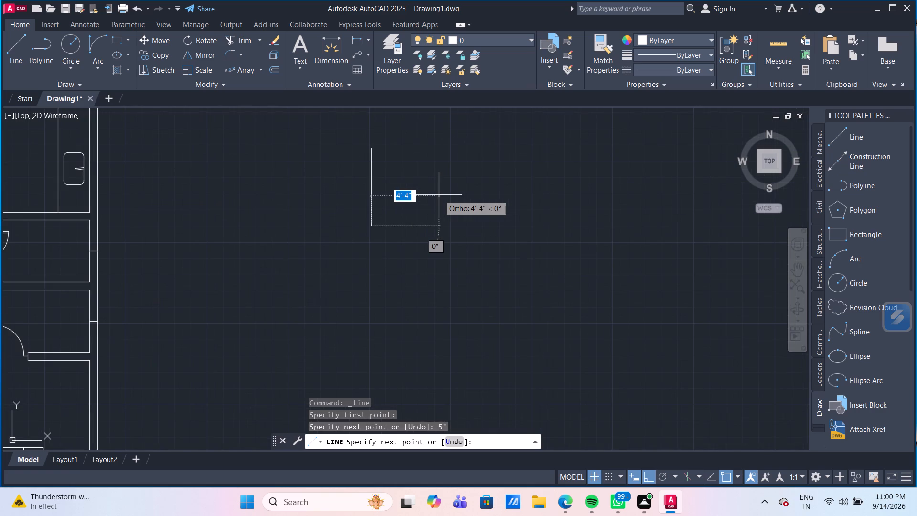
pyautogui.write('2"')
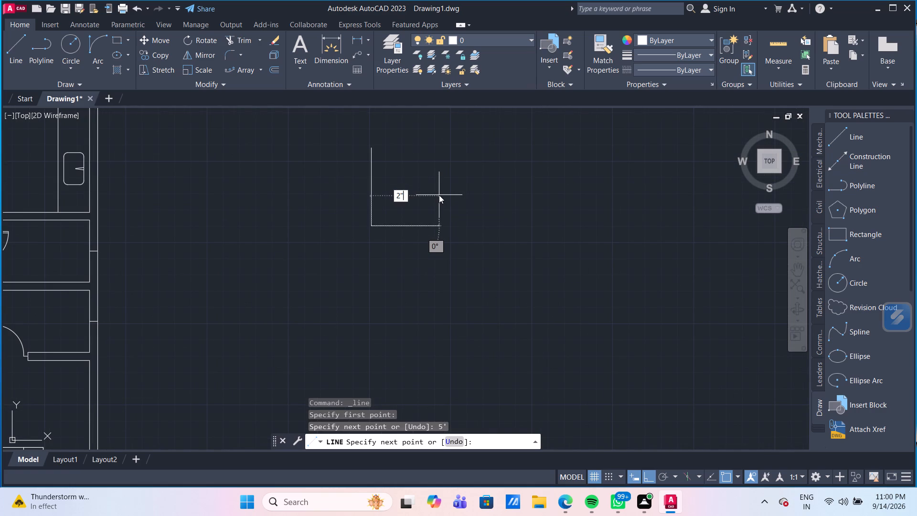
pyautogui.press('Return')
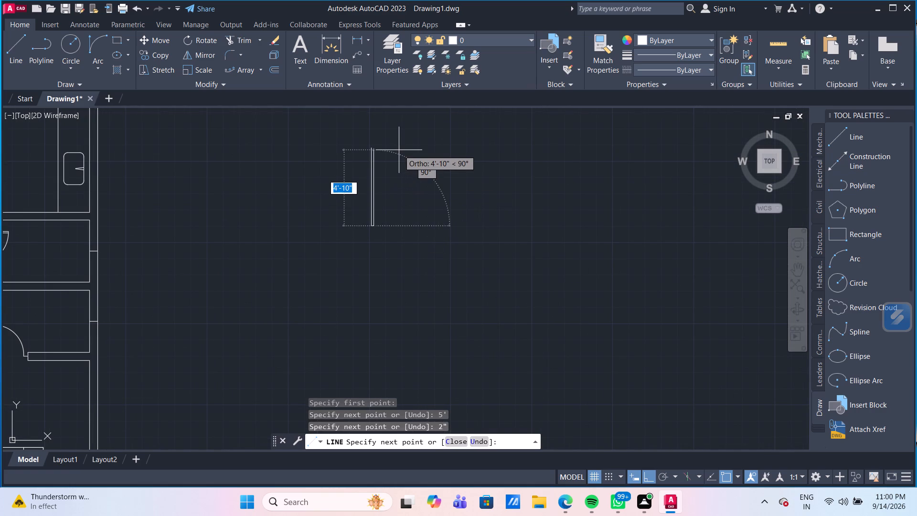
pyautogui.scroll(1, 399, 150)
pyautogui.moveTo(407, 165); pyautogui.dragTo(417, 186, button='middle')
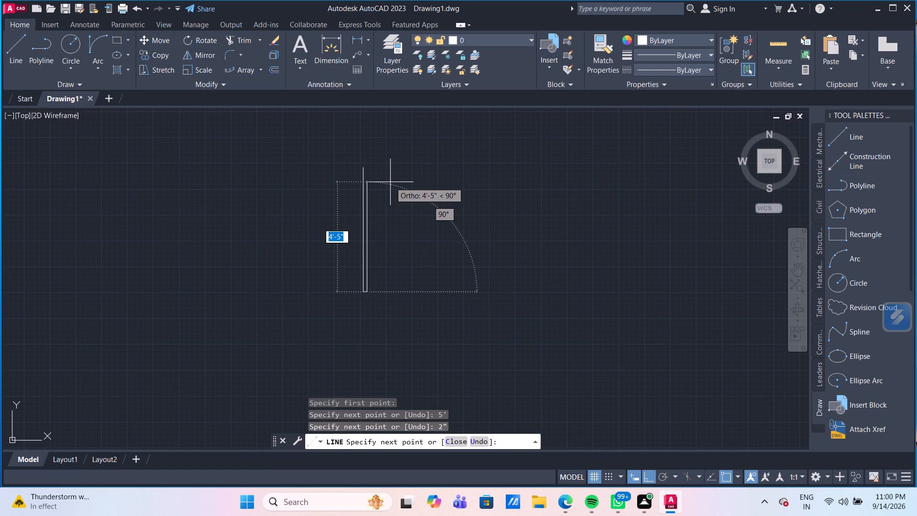
pyautogui.scroll(2, 390, 182)
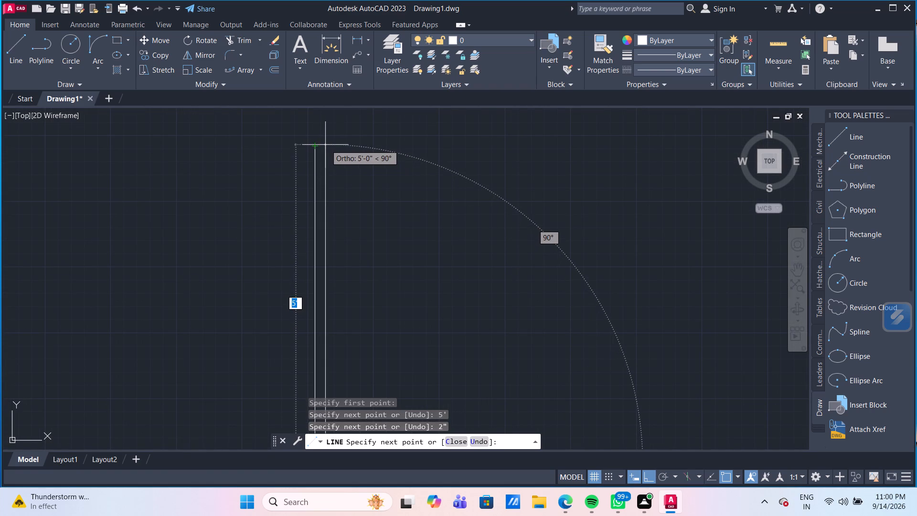
pyautogui.scroll(2, 329, 146)
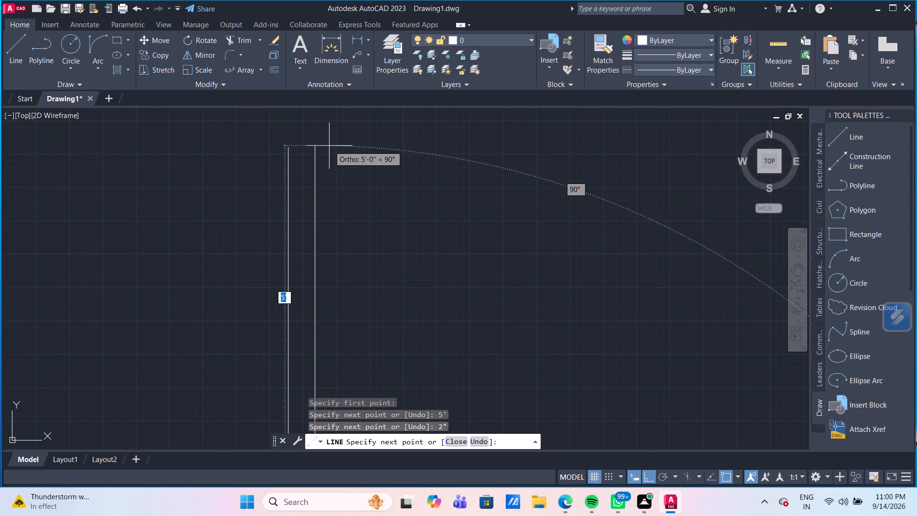
pyautogui.write("5'")
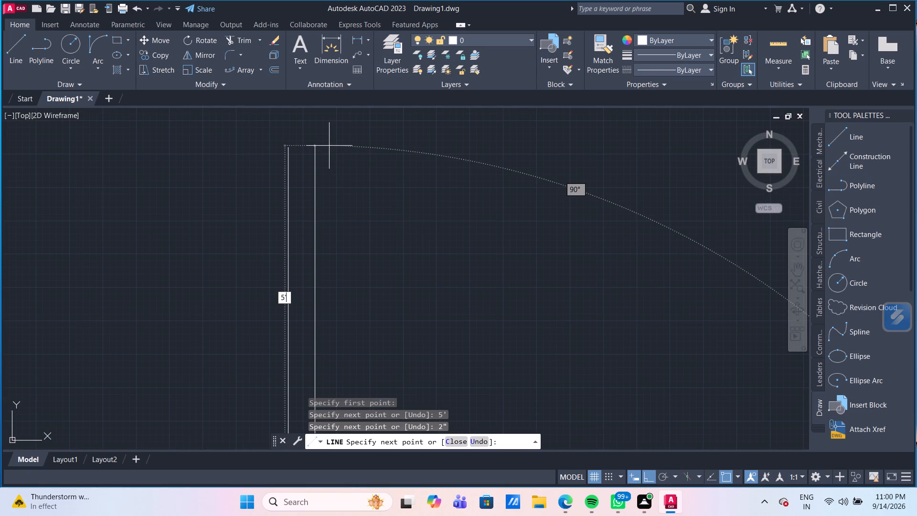
pyautogui.press('Return')
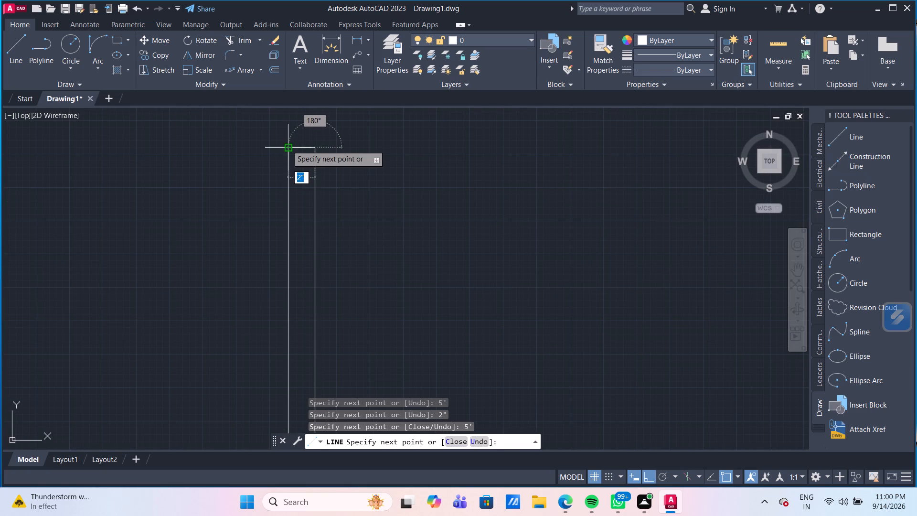
pyautogui.click(287, 145)
pyautogui.press('Return')
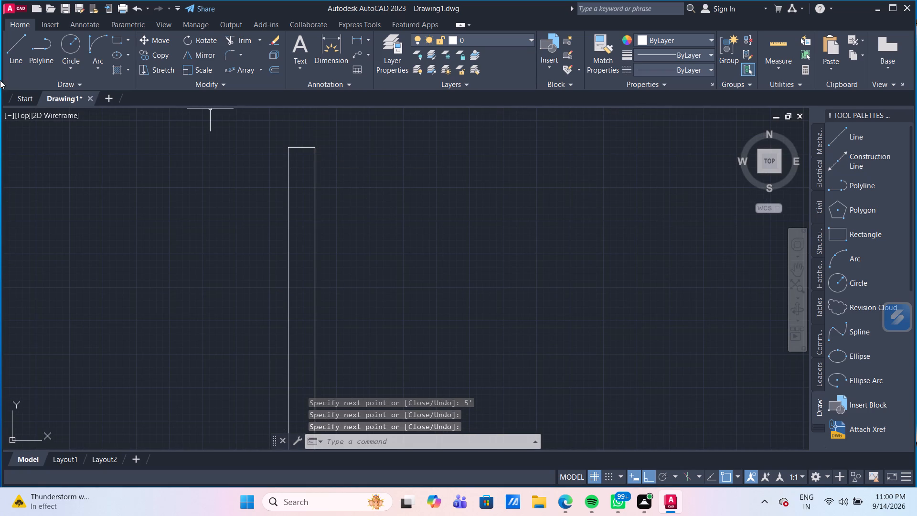
# Draw a 2" horizontal line outward from each of the two top corners of the window outline.
pyautogui.click(13, 47)
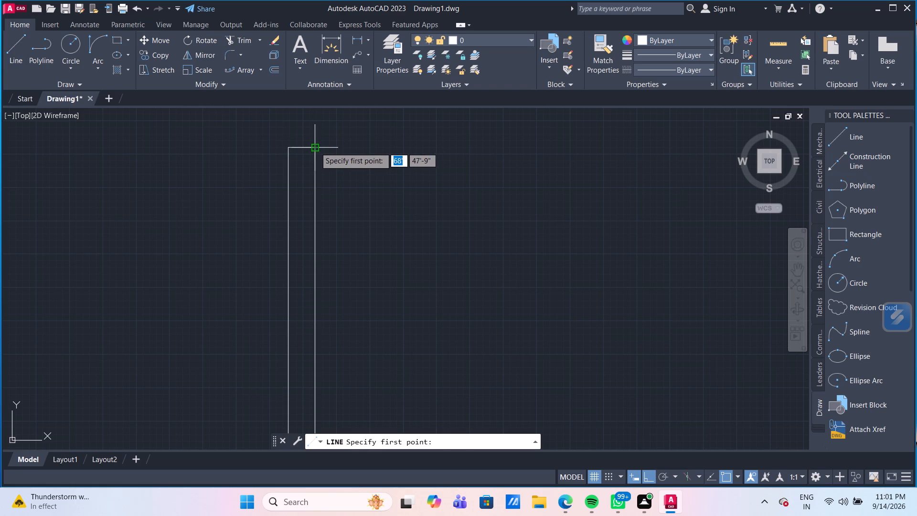
pyautogui.click(314, 147)
pyautogui.write('2"')
pyautogui.press('Return')
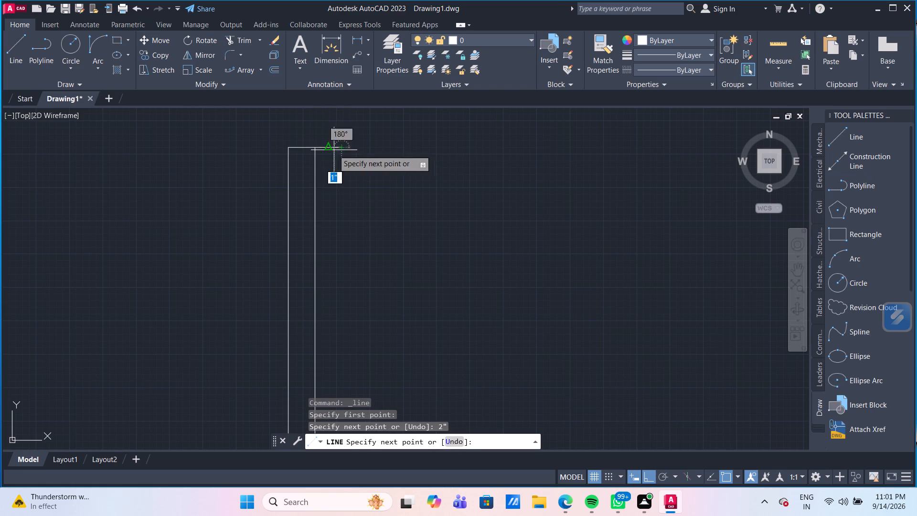
pyautogui.press('Escape')
pyautogui.click(13, 42)
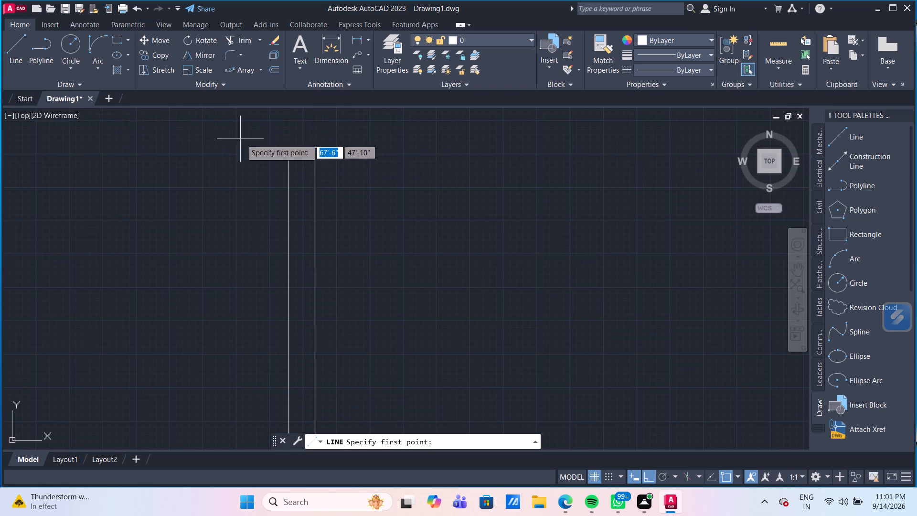
pyautogui.moveTo(290, 147); pyautogui.dragTo(279, 148)
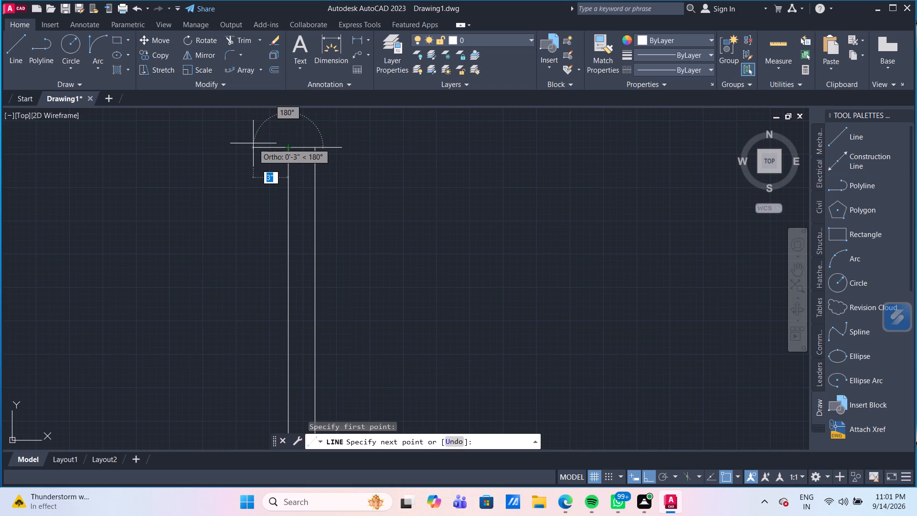
pyautogui.write('2"')
pyautogui.press('Return')
pyautogui.press('Return')
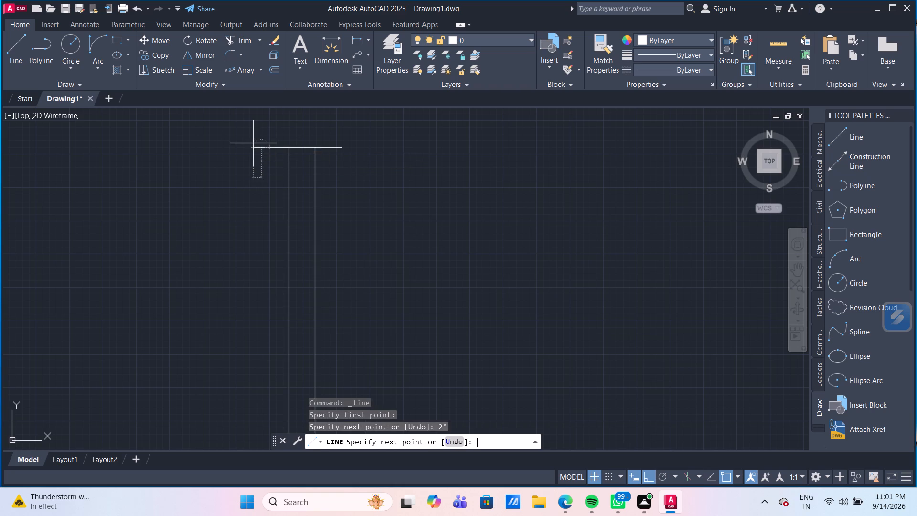
# Copy the two 2" end lines from the top of the window outline to its bottom corners.
pyautogui.scroll(-4, 253, 143)
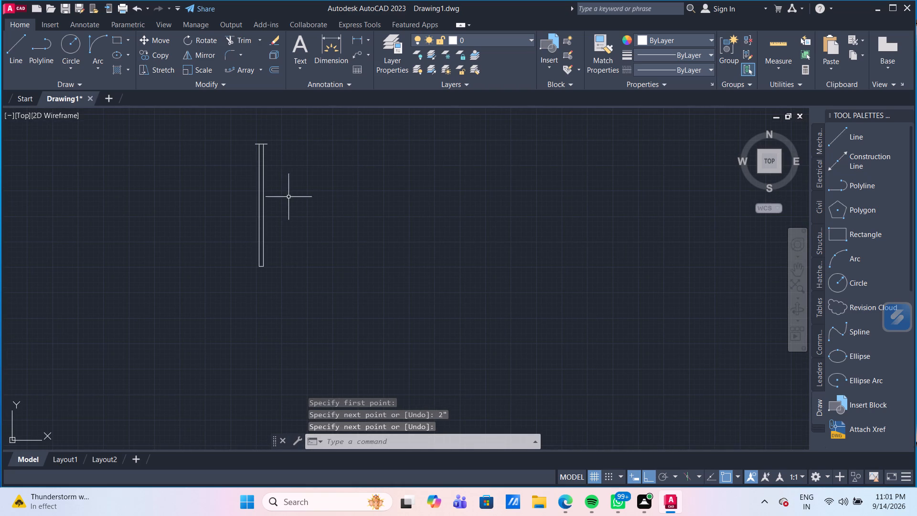
pyautogui.scroll(2, 277, 151)
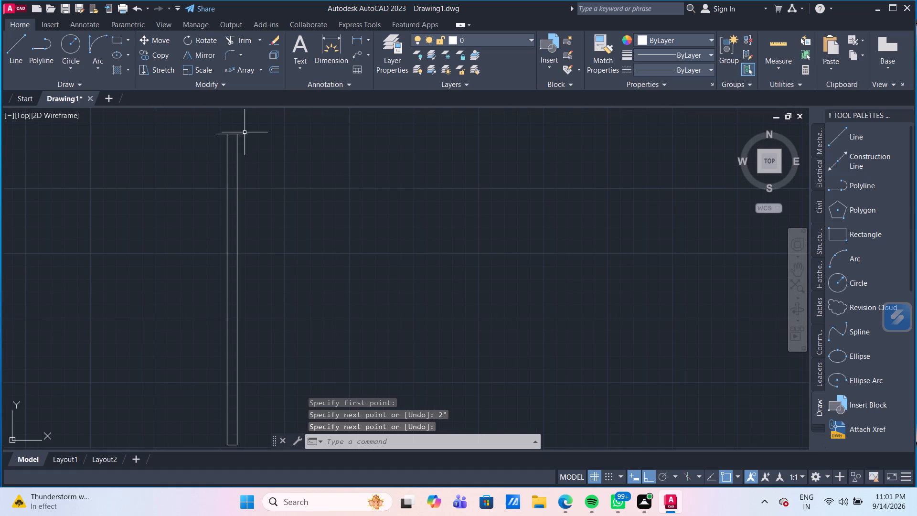
pyautogui.click(244, 135)
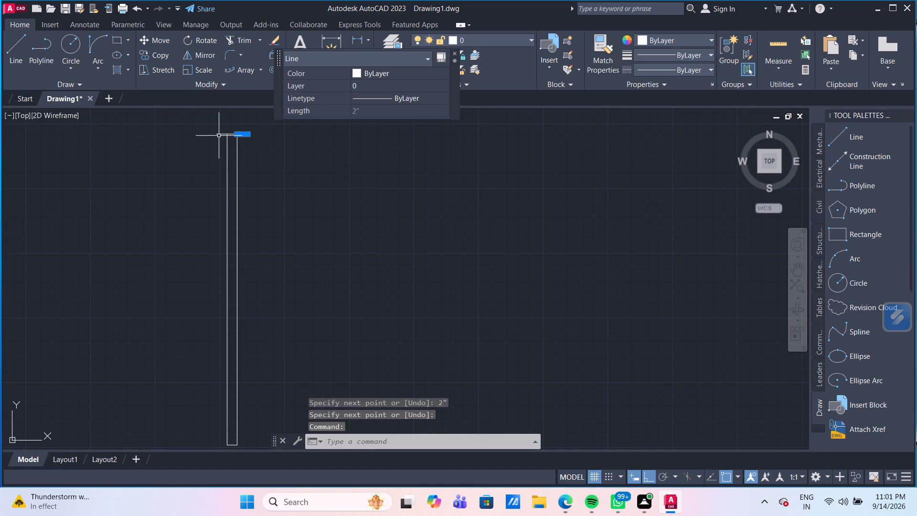
pyautogui.click(220, 132)
pyautogui.click(220, 138)
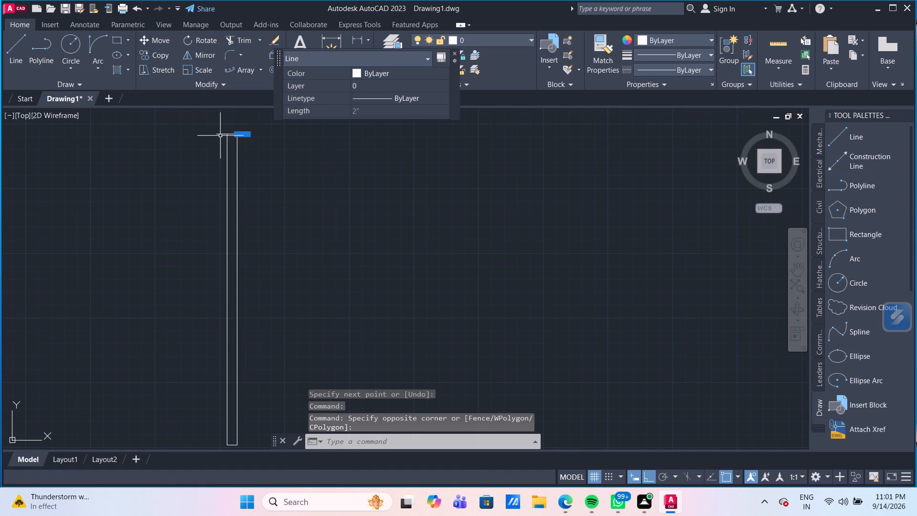
pyautogui.click(222, 133)
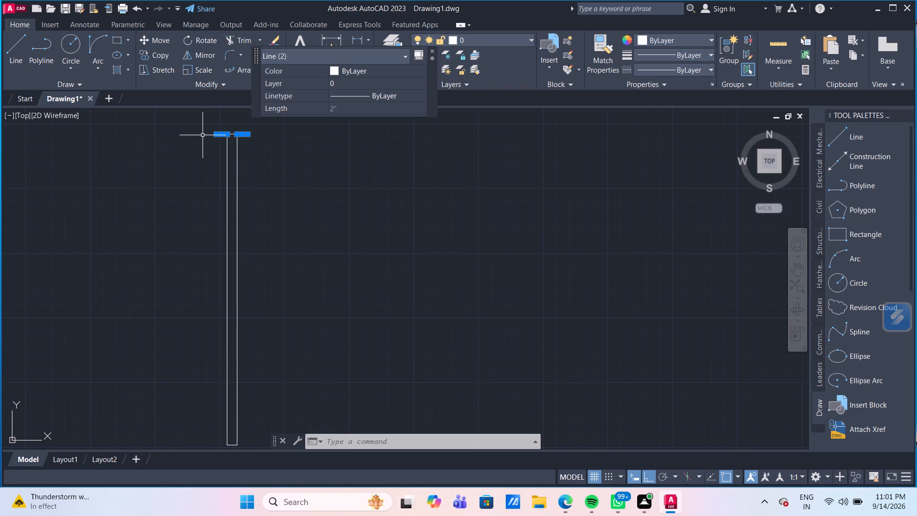
pyautogui.press('m')
pyautogui.press('BackSpace')
pyautogui.write('CO')
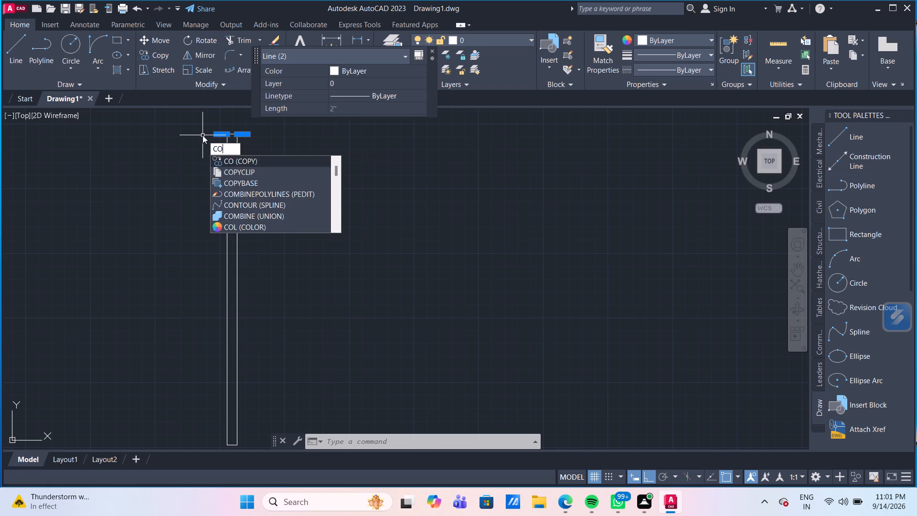
pyautogui.press('Return')
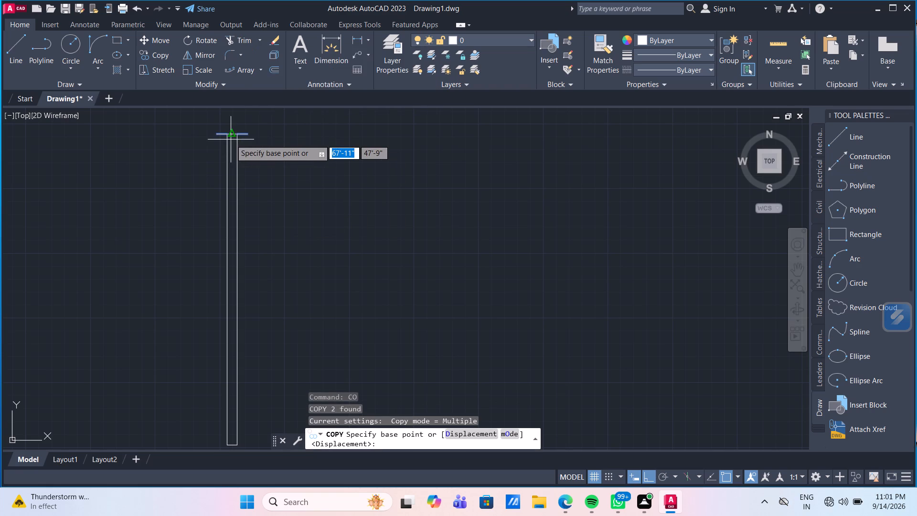
pyautogui.scroll(2, 231, 140)
pyautogui.click(245, 126)
pyautogui.scroll(-2, 245, 248)
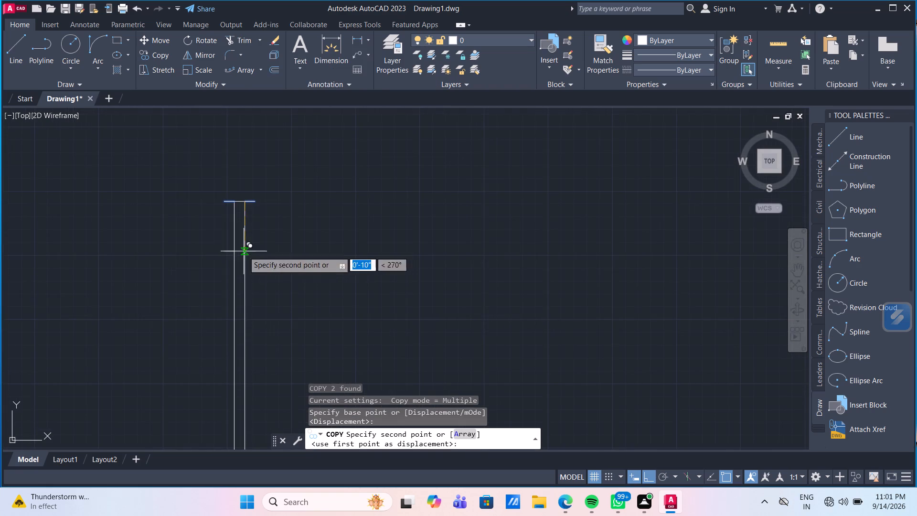
pyautogui.moveTo(242, 269); pyautogui.dragTo(247, 165, button='middle')
pyautogui.scroll(-3, 253, 259)
pyautogui.scroll(3, 250, 300)
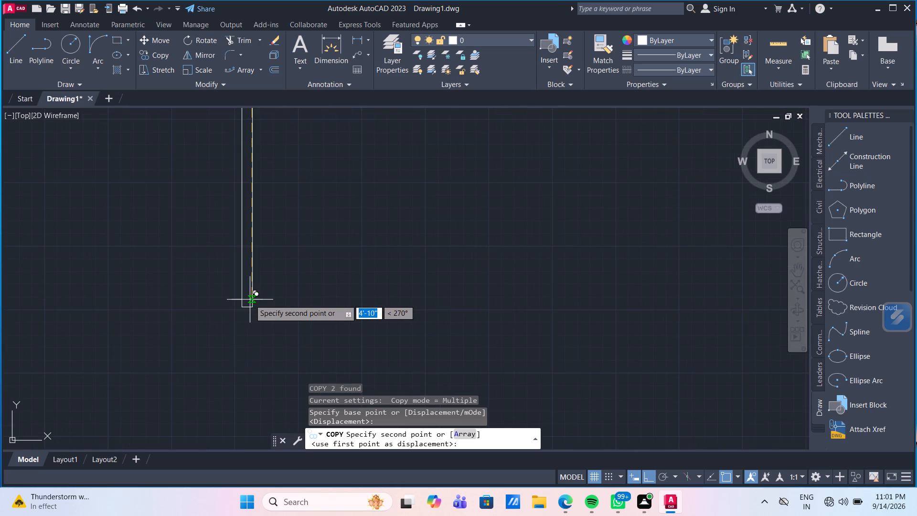
pyautogui.scroll(2, 250, 303)
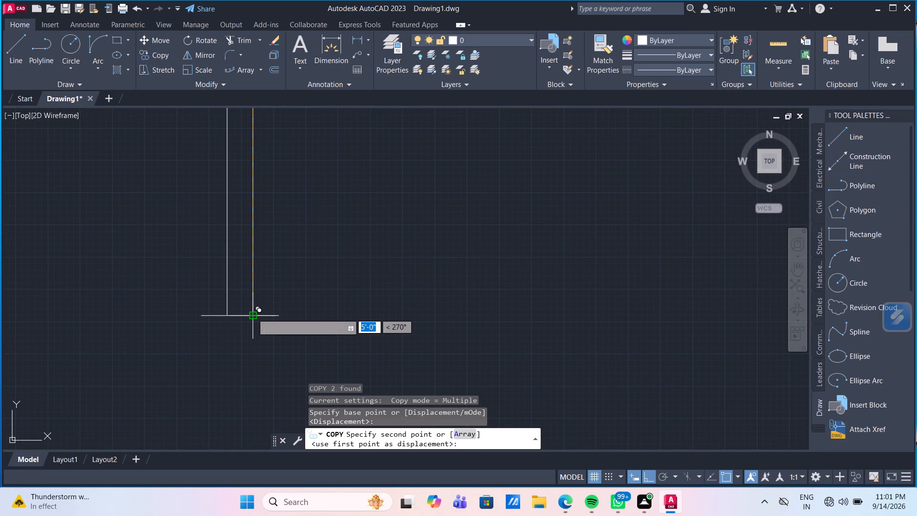
pyautogui.click(252, 313)
pyautogui.scroll(-2, 347, 297)
pyautogui.moveTo(347, 297); pyautogui.dragTo(347, 330, button='middle')
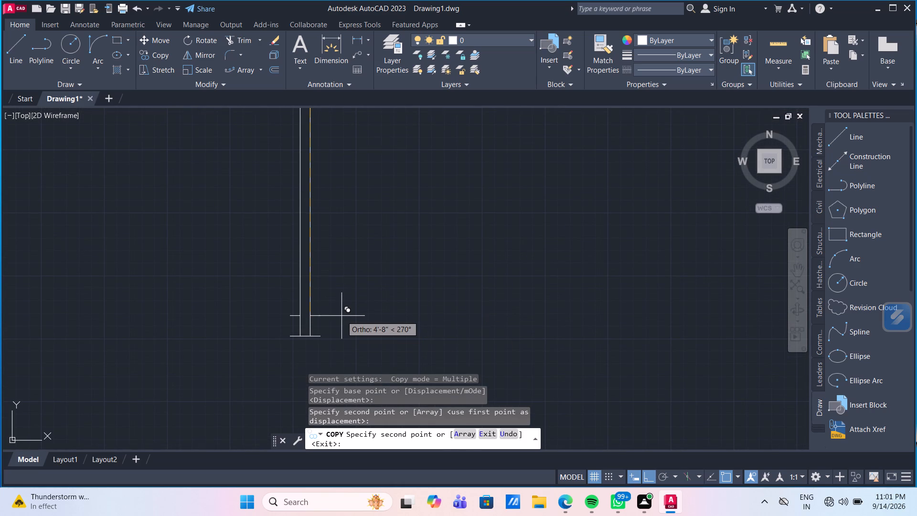
pyautogui.press('Escape')
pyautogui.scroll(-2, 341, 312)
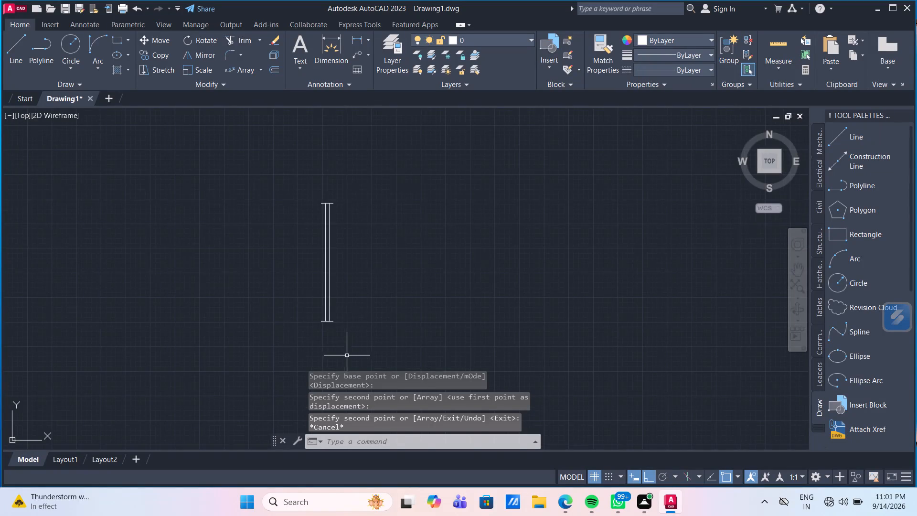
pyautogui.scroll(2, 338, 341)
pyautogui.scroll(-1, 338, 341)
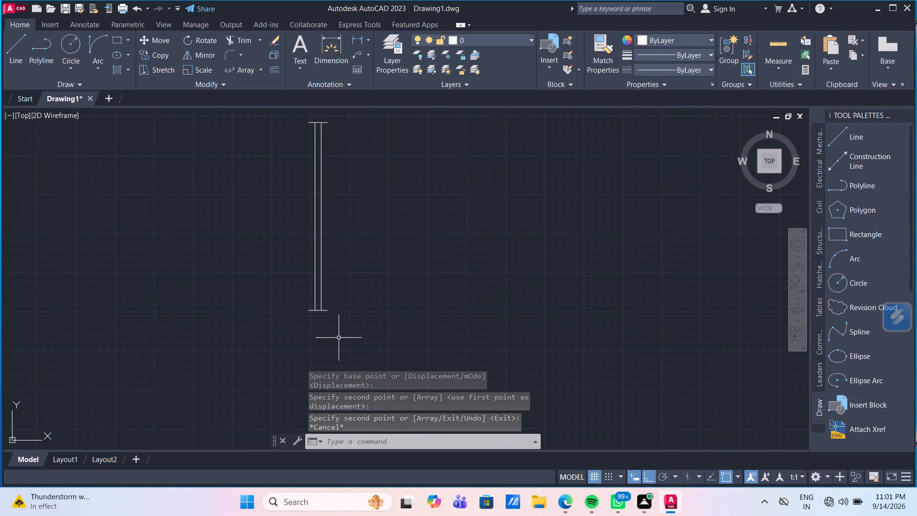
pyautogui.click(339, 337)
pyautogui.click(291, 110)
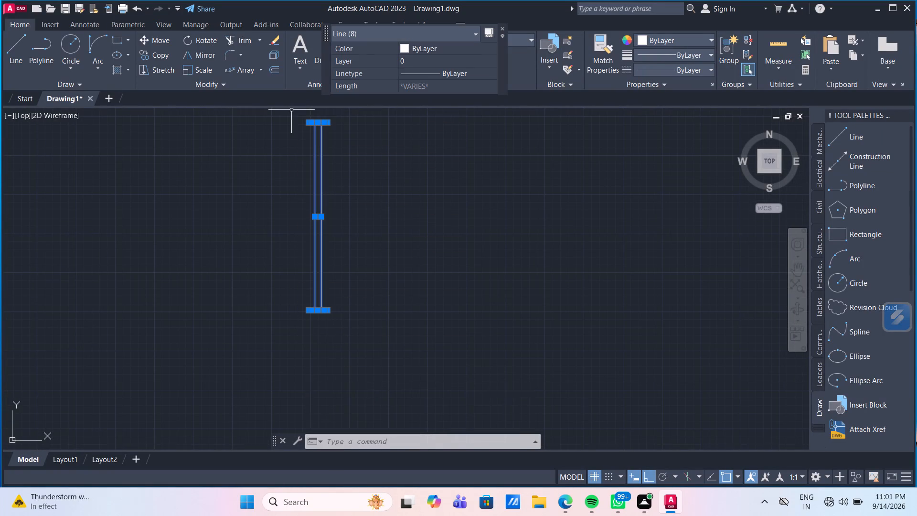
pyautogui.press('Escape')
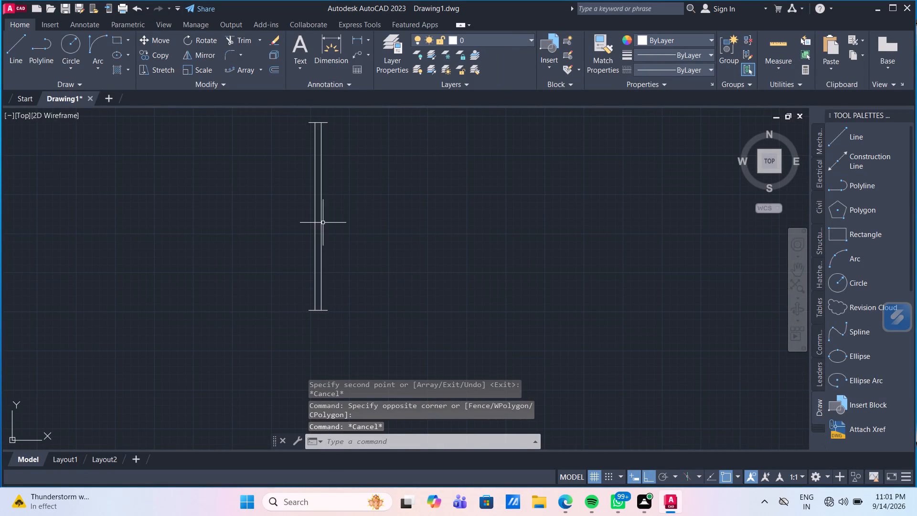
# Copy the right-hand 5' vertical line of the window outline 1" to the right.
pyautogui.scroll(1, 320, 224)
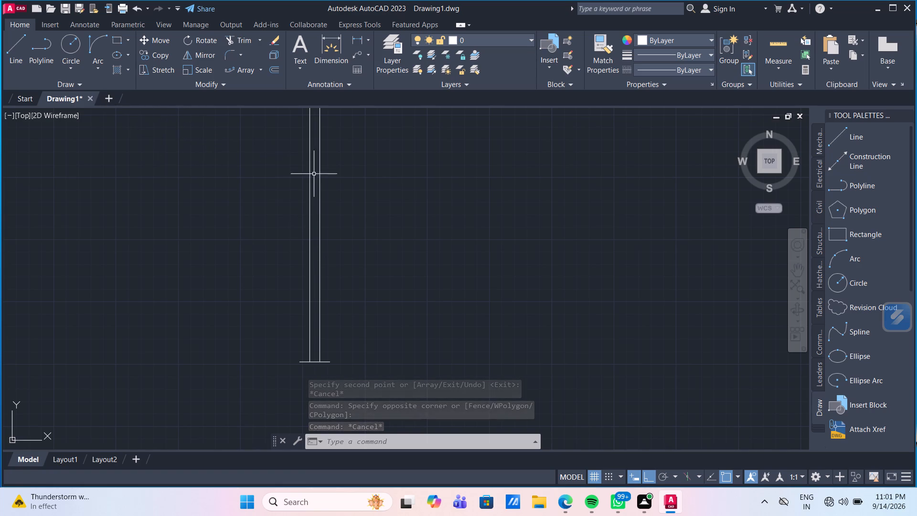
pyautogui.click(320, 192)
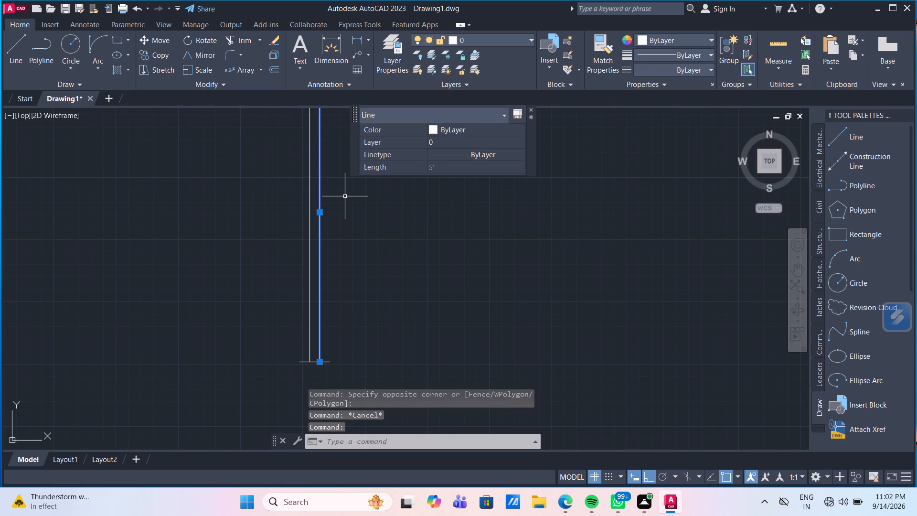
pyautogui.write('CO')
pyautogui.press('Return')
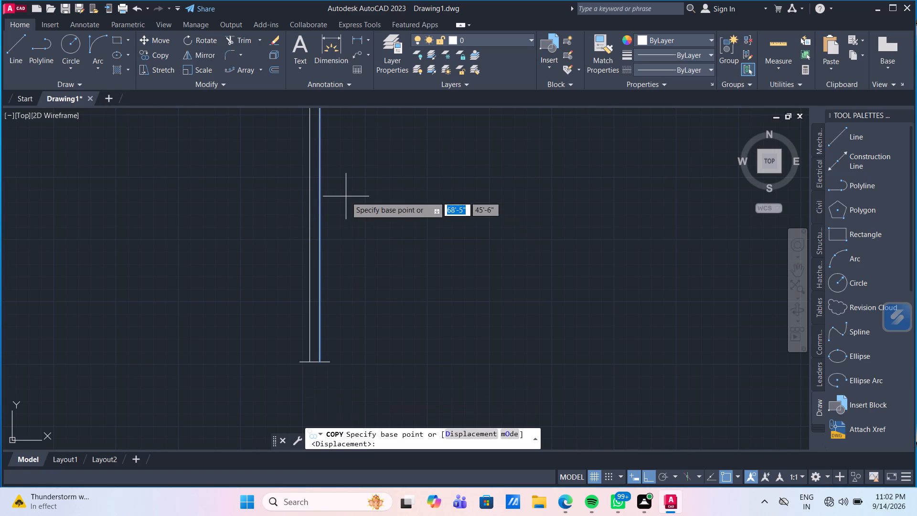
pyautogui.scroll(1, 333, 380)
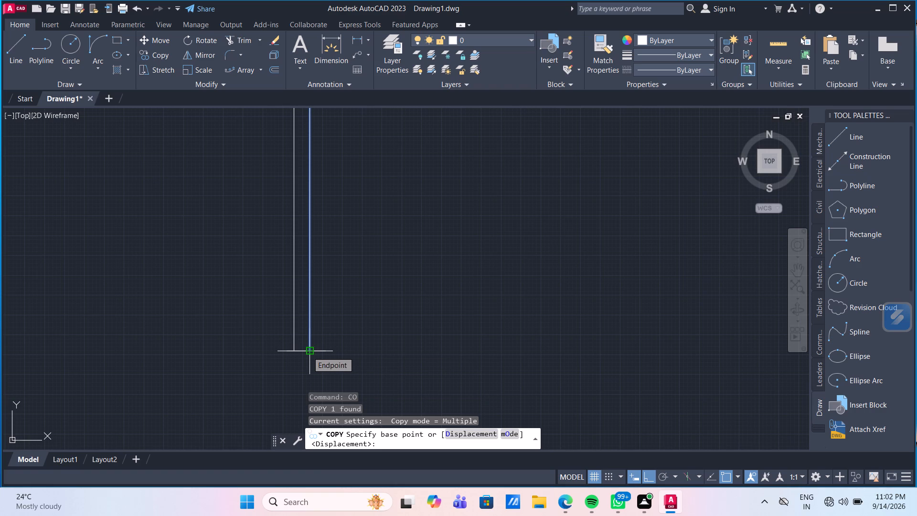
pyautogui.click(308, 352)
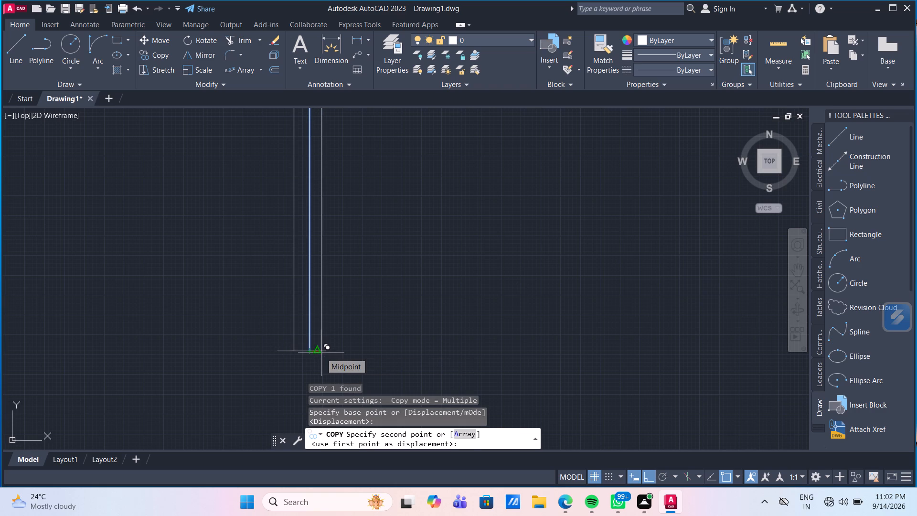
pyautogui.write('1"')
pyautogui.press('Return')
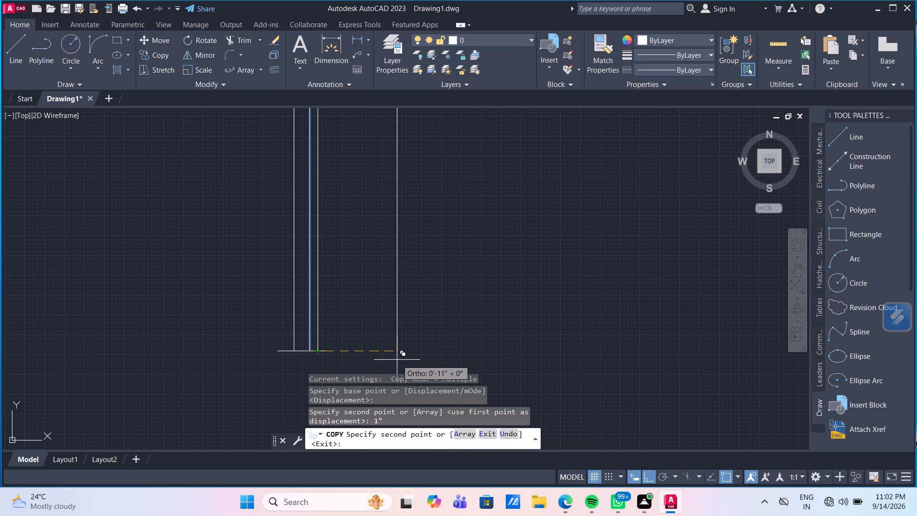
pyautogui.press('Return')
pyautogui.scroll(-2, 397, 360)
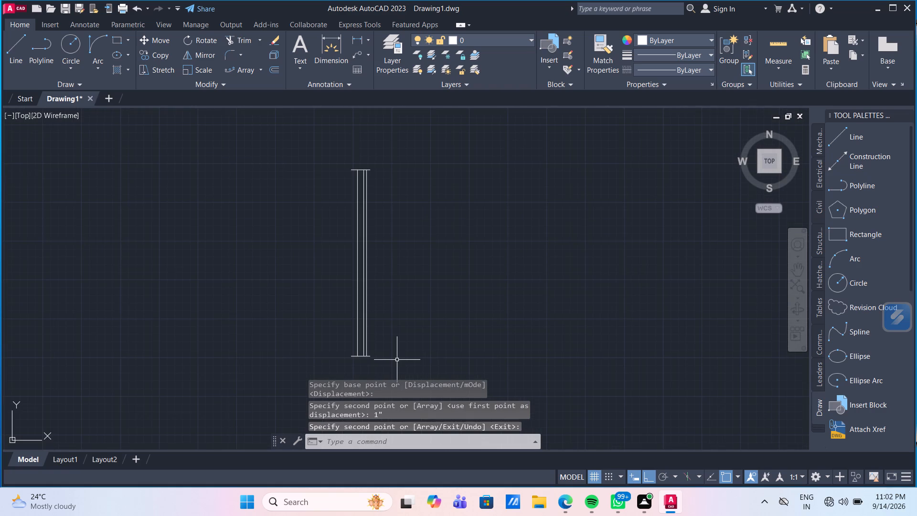
# Copy the window outline's right-hand 5' side 1" to the left, down the middle of the 2" wide outline.
pyautogui.moveTo(394, 359); pyautogui.dragTo(366, 333, button='middle')
pyautogui.scroll(-1, 366, 333)
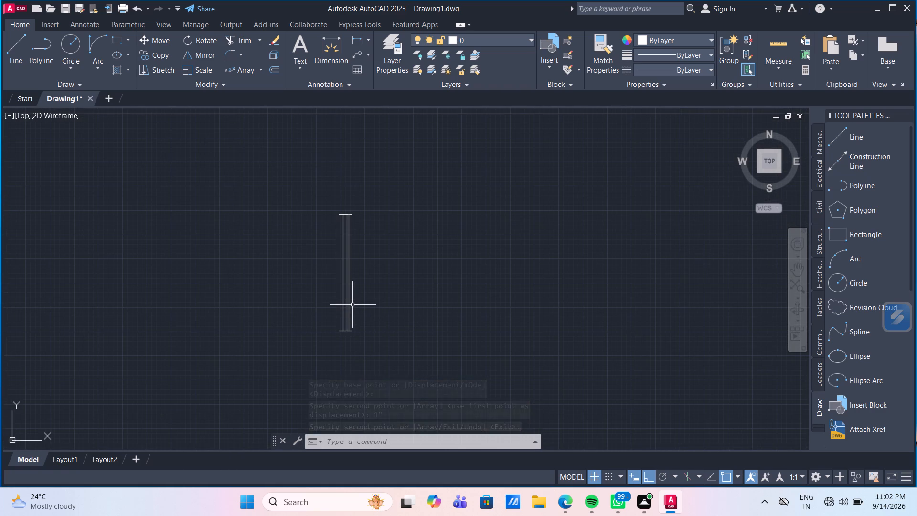
pyautogui.scroll(3, 339, 278)
pyautogui.scroll(-3, 351, 304)
pyautogui.scroll(2, 356, 264)
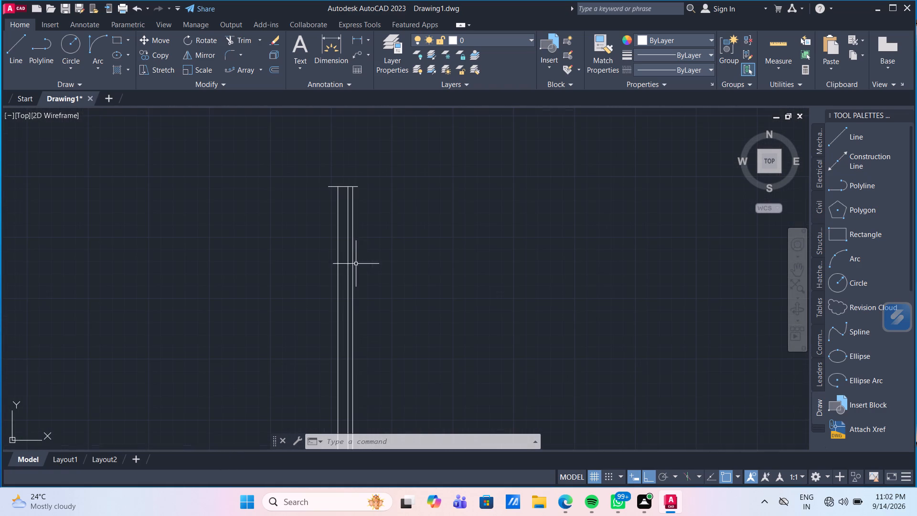
pyautogui.click(347, 275)
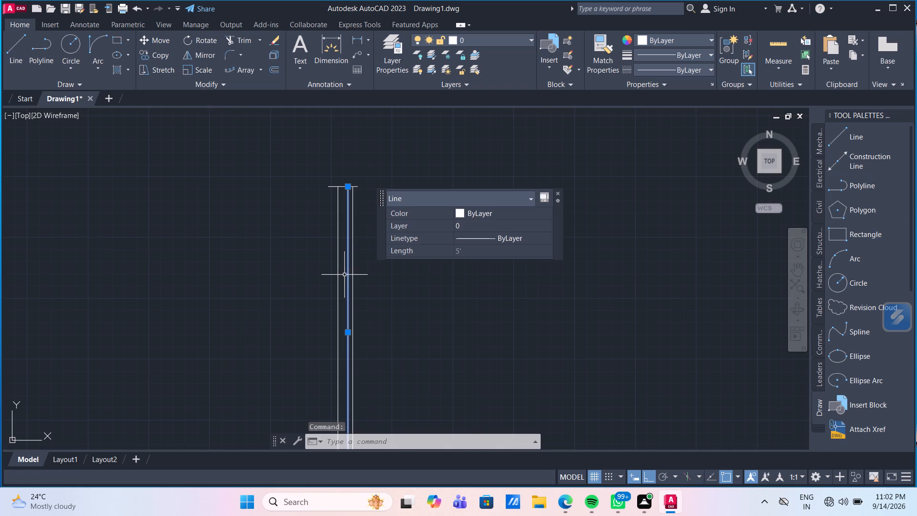
pyautogui.write('CO')
pyautogui.press('Return')
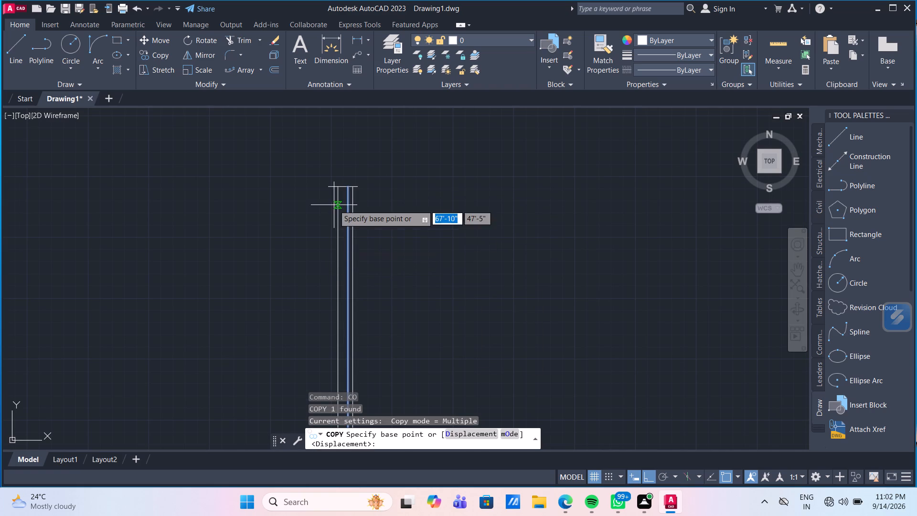
pyautogui.scroll(1, 334, 205)
pyautogui.click(353, 179)
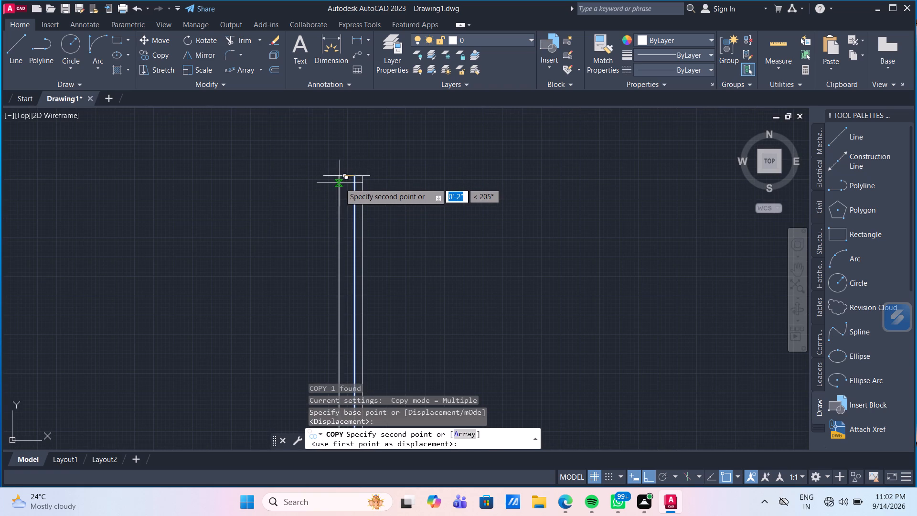
pyautogui.write('1"')
pyautogui.press('Return')
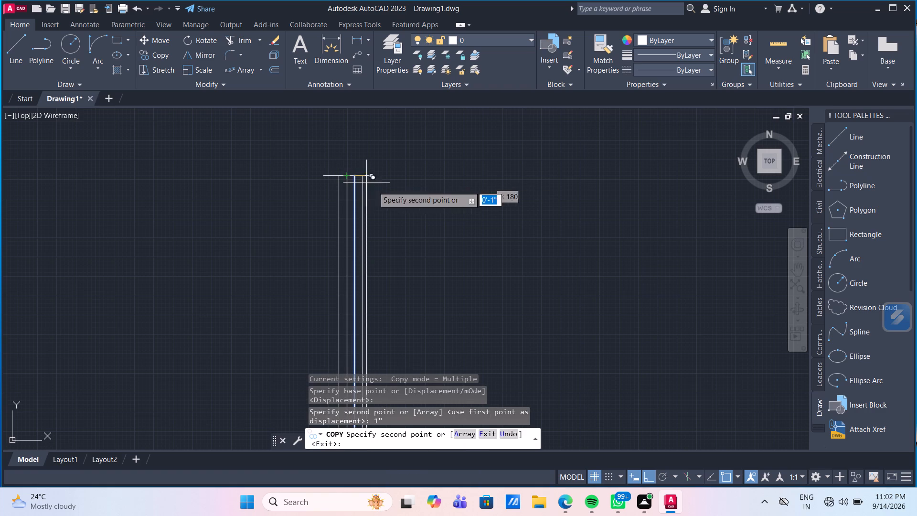
pyautogui.press('Escape')
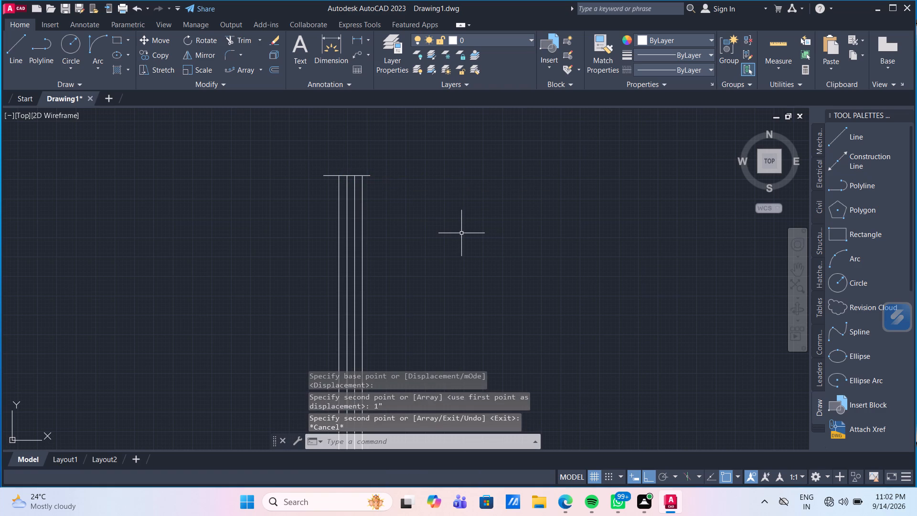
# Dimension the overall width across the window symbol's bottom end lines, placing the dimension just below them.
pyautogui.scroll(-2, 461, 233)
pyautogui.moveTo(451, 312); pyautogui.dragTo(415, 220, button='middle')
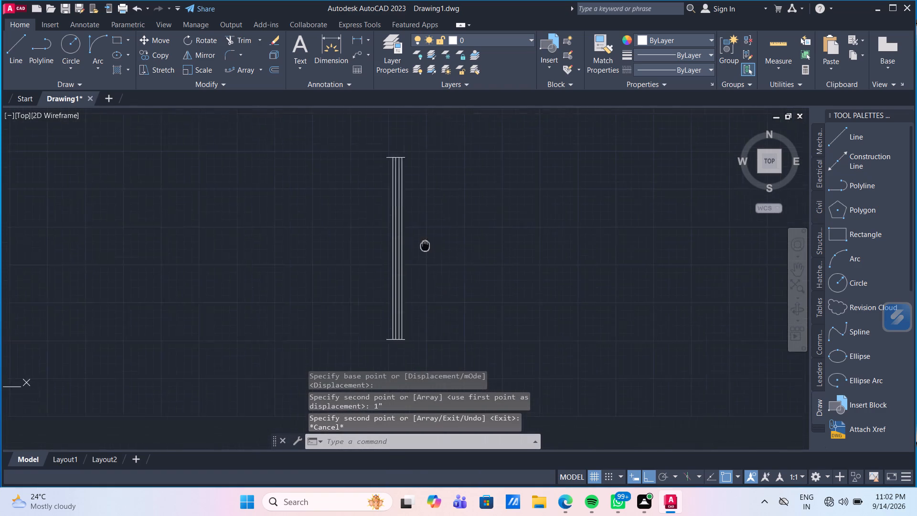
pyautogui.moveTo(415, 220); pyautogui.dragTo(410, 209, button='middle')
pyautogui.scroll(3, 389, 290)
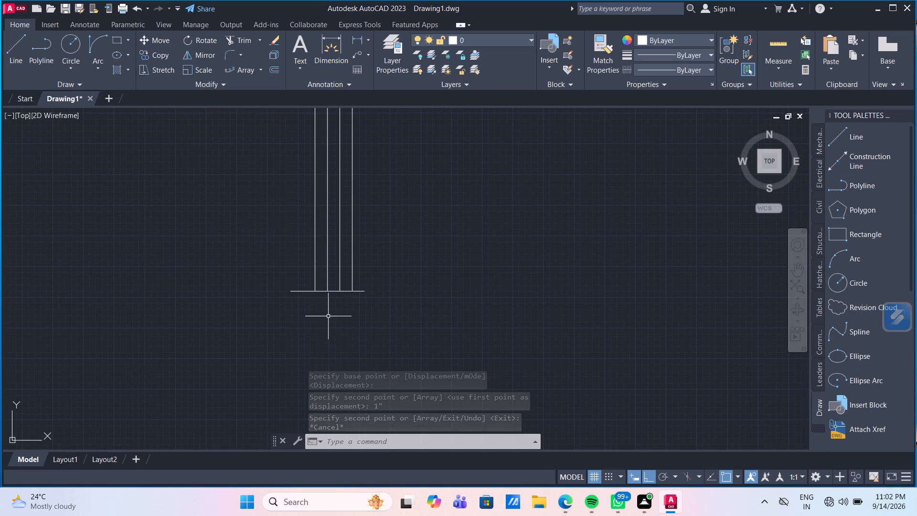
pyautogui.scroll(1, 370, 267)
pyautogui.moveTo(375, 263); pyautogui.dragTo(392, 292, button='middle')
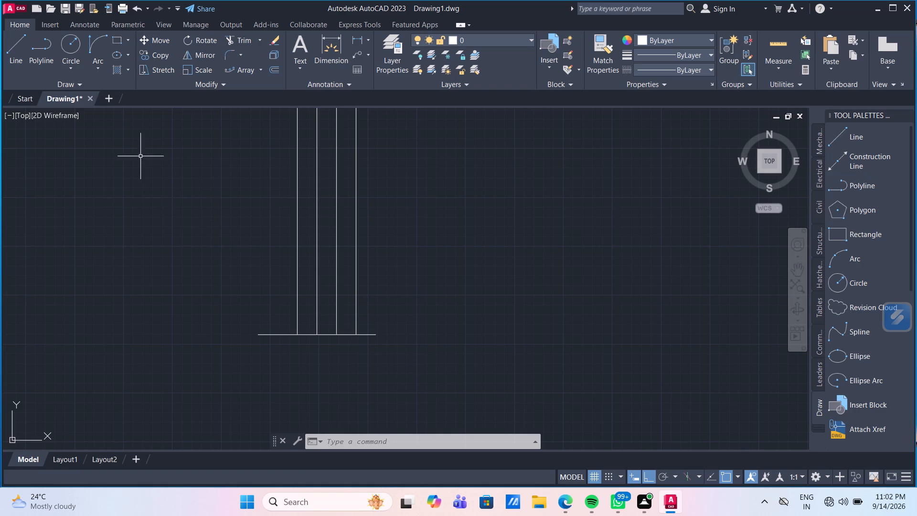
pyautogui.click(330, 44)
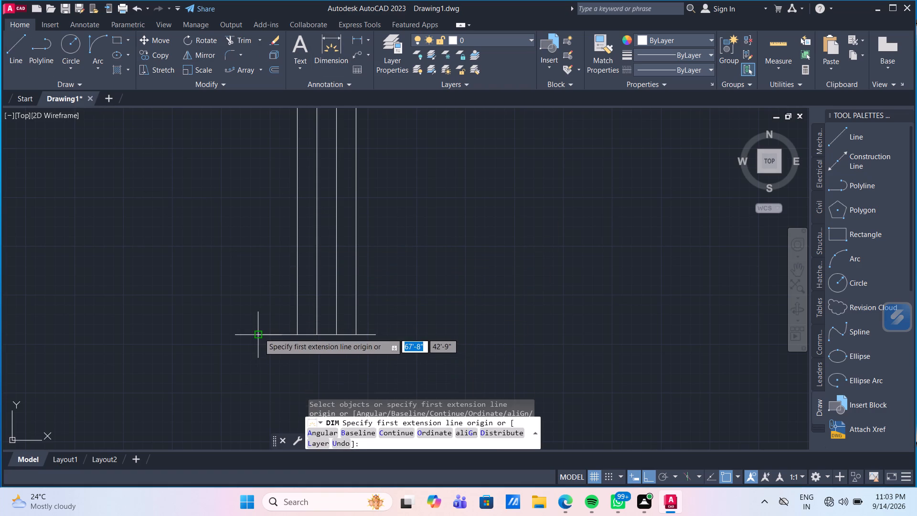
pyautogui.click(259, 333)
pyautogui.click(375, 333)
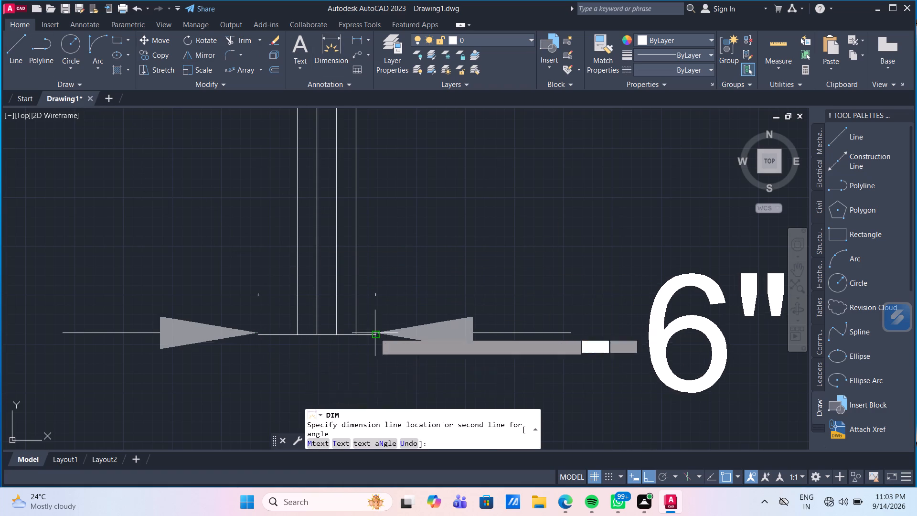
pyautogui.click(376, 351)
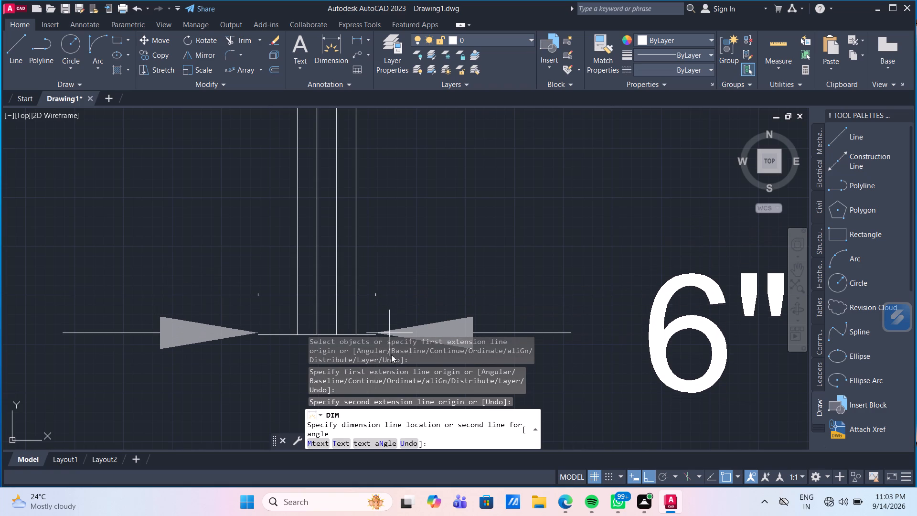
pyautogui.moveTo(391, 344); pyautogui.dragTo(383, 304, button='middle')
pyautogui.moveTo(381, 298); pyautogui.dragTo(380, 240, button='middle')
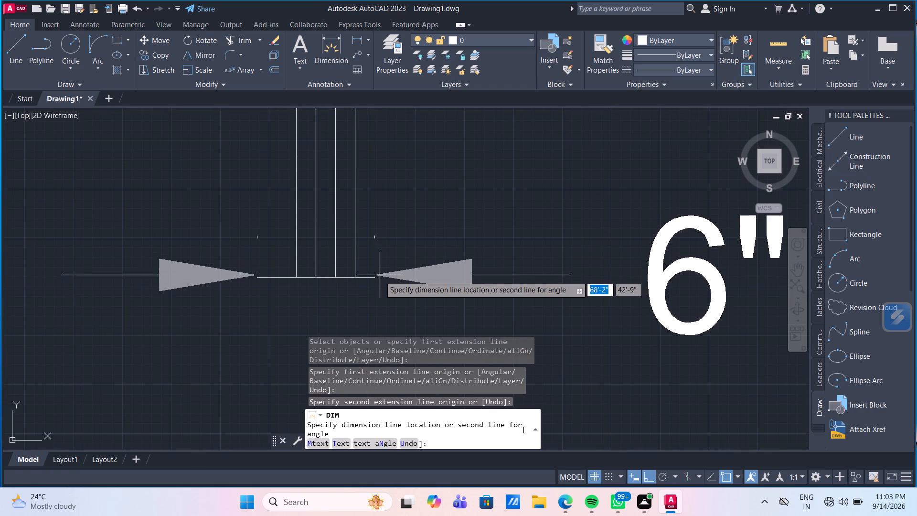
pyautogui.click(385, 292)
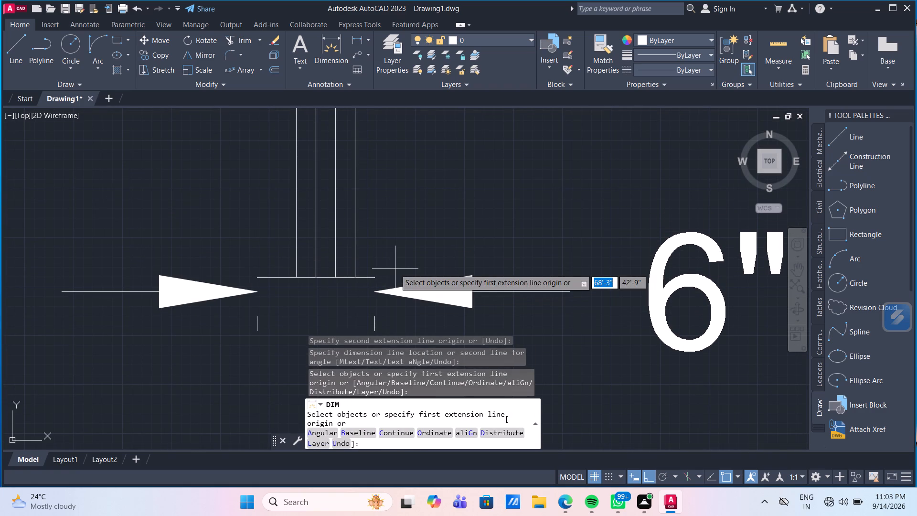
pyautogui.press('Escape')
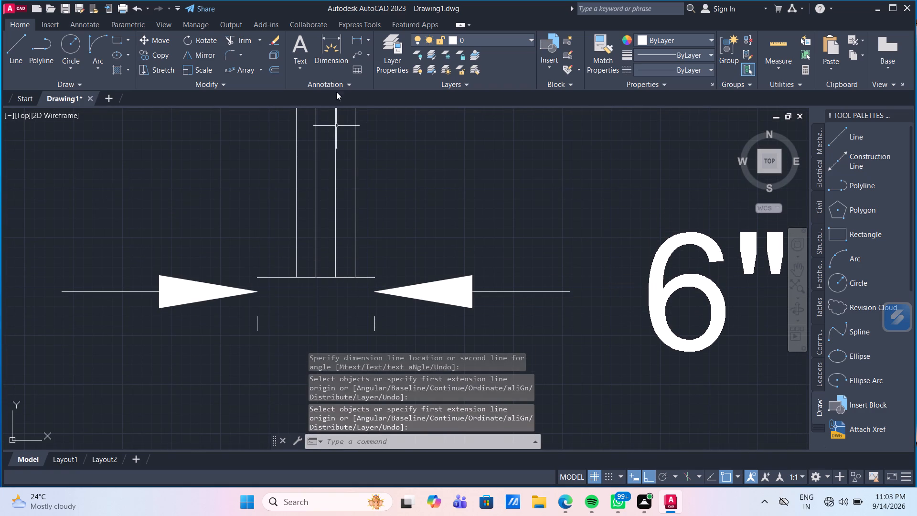
# Measure the window symbol's bottom end line and the spacing of its vertical lines.
pyautogui.click(327, 47)
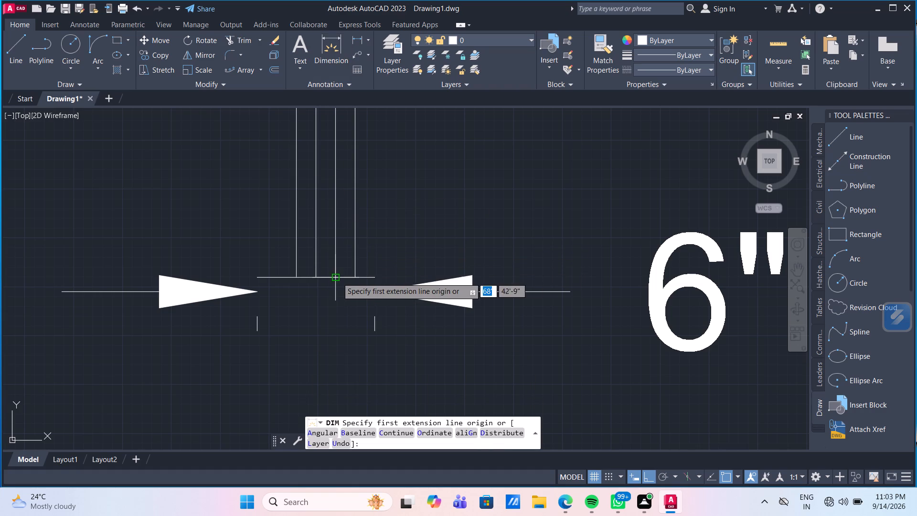
pyautogui.scroll(1, 337, 278)
pyautogui.click(776, 46)
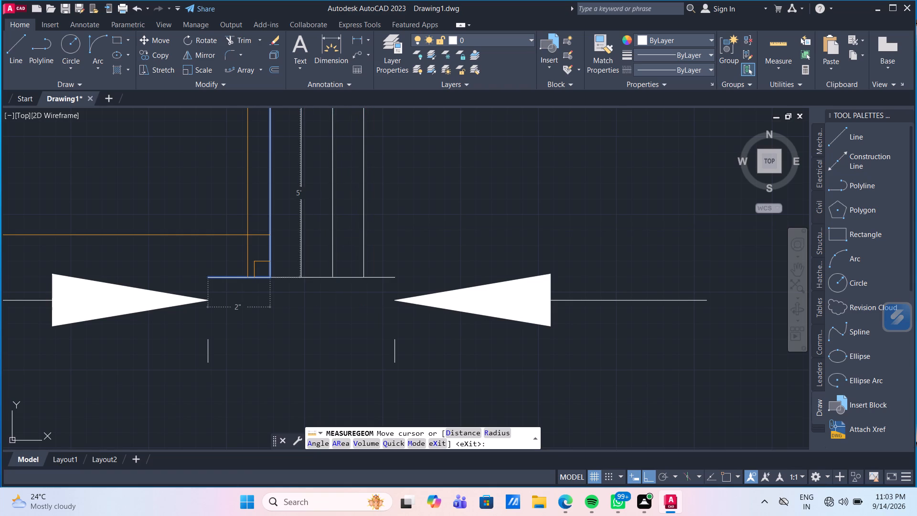
pyautogui.press('Escape')
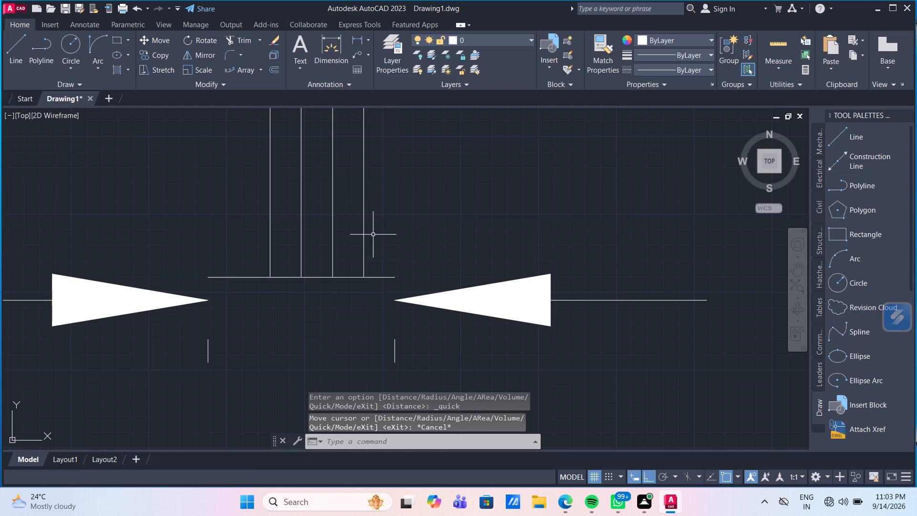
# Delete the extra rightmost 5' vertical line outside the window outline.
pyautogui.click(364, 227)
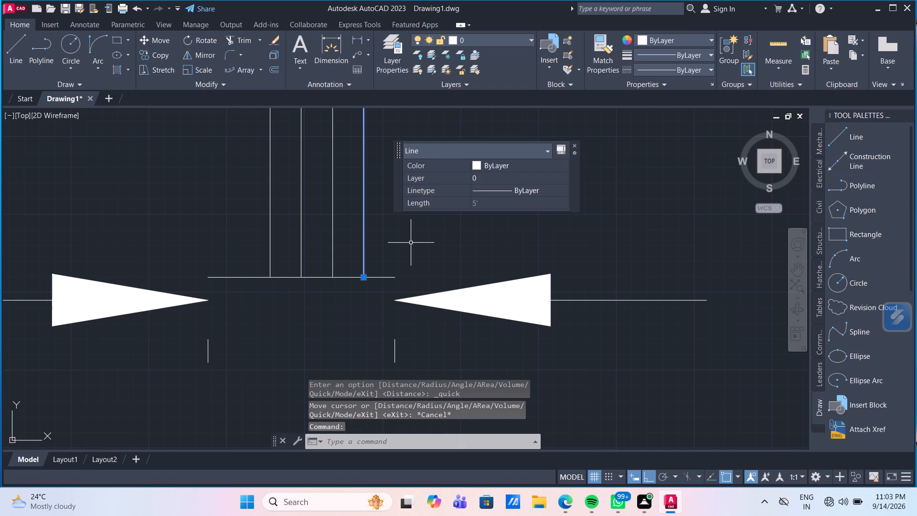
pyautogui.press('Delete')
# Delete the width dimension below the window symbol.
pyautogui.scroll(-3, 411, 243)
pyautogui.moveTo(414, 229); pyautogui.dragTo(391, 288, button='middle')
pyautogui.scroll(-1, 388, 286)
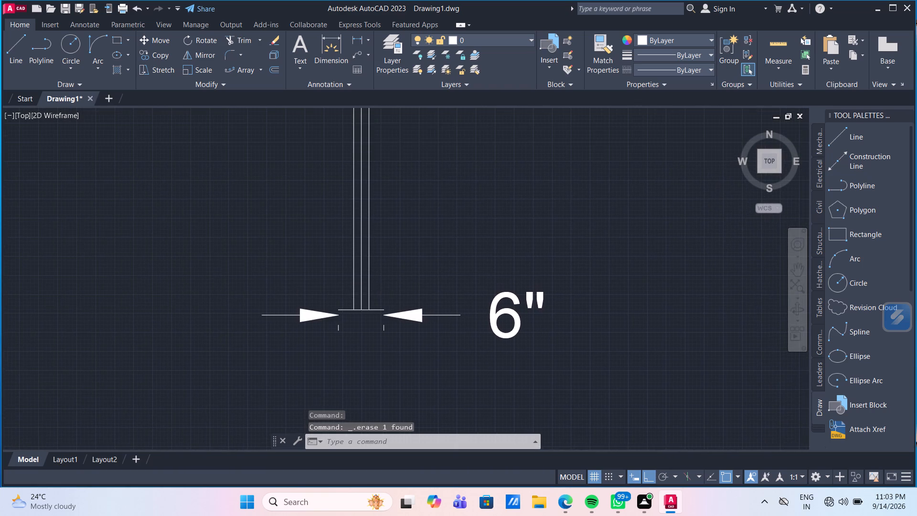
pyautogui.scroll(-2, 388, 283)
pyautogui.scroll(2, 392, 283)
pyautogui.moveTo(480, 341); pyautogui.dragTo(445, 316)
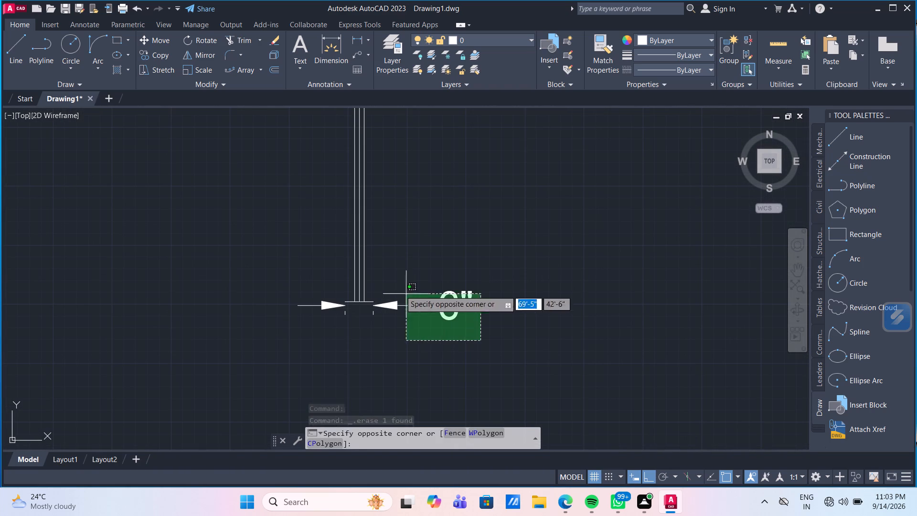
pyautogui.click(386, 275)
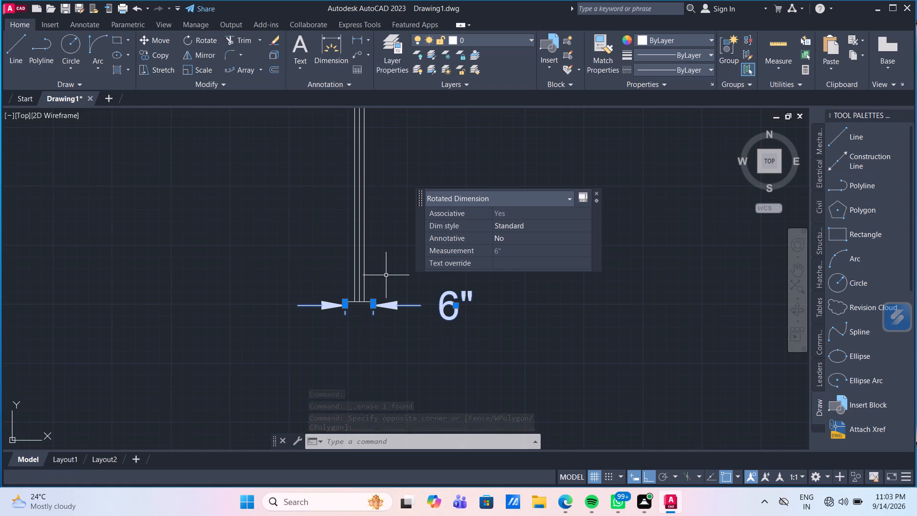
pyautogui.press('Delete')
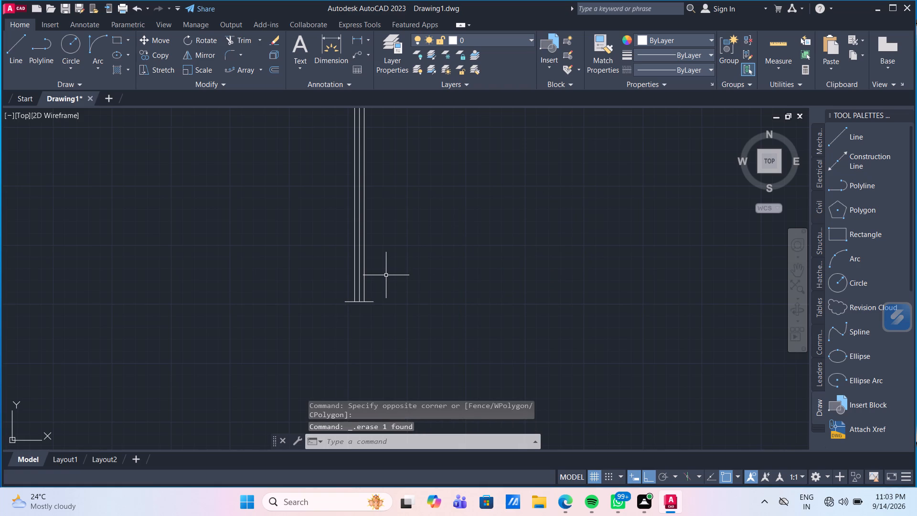
# Group all the lines of the 5' window symbol beside the plan into one unnamed group.
pyautogui.scroll(-2, 386, 275)
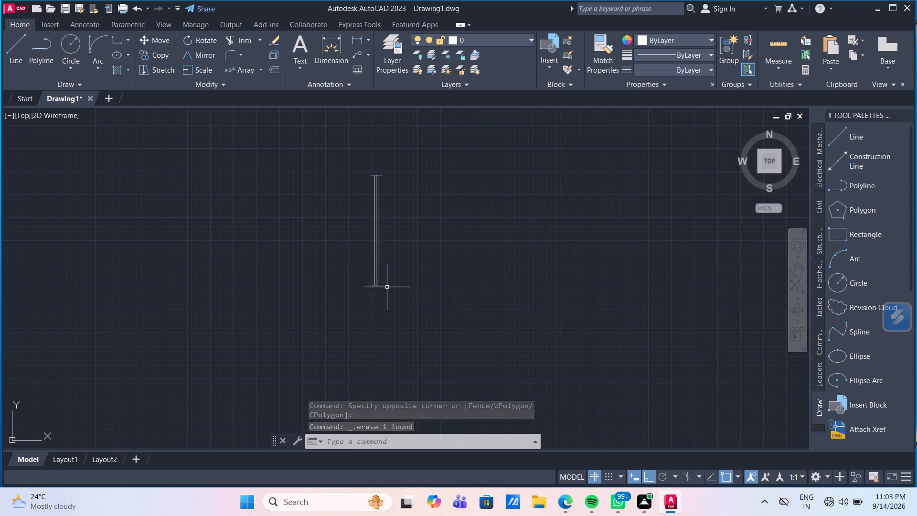
pyautogui.moveTo(423, 315); pyautogui.dragTo(410, 310)
pyautogui.click(359, 152)
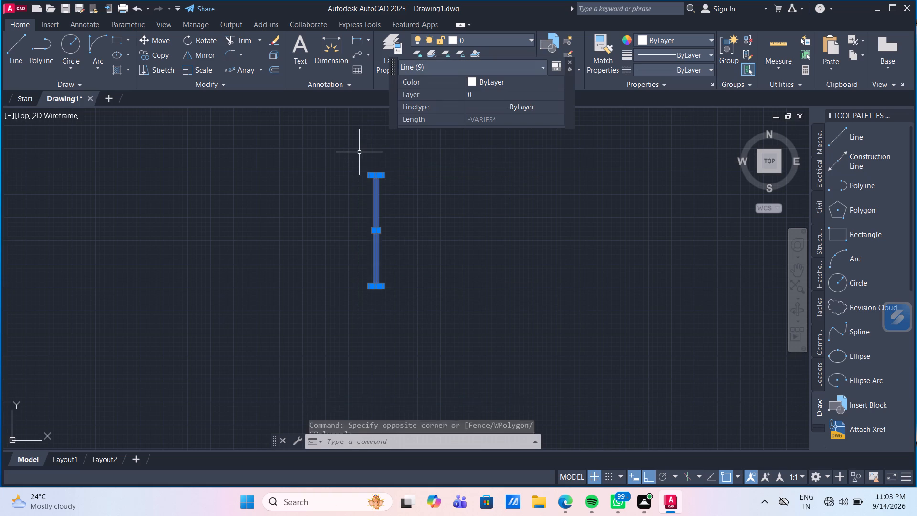
pyautogui.press('g')
pyautogui.press('Return')
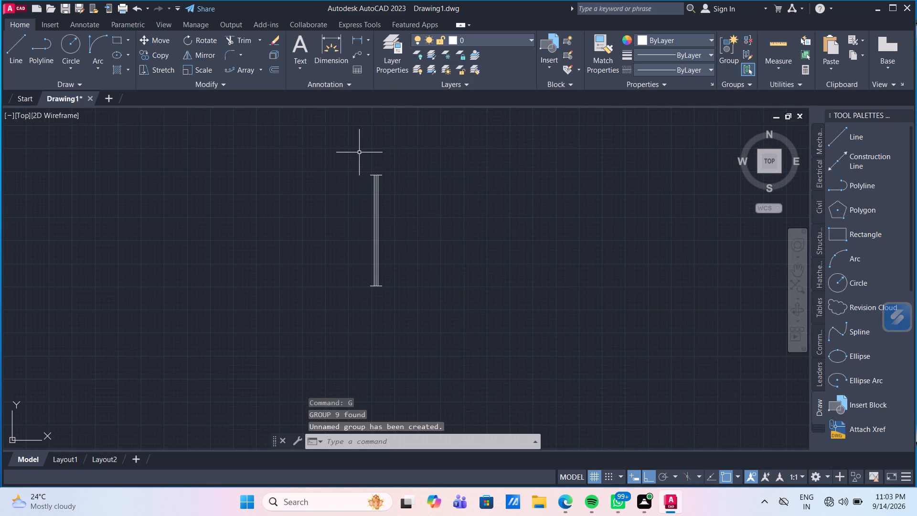
# Copy the grouped window symbol by its top corner onto the upper mark in the kitchen's outer wall, beside the sink counter.
pyautogui.click(378, 203)
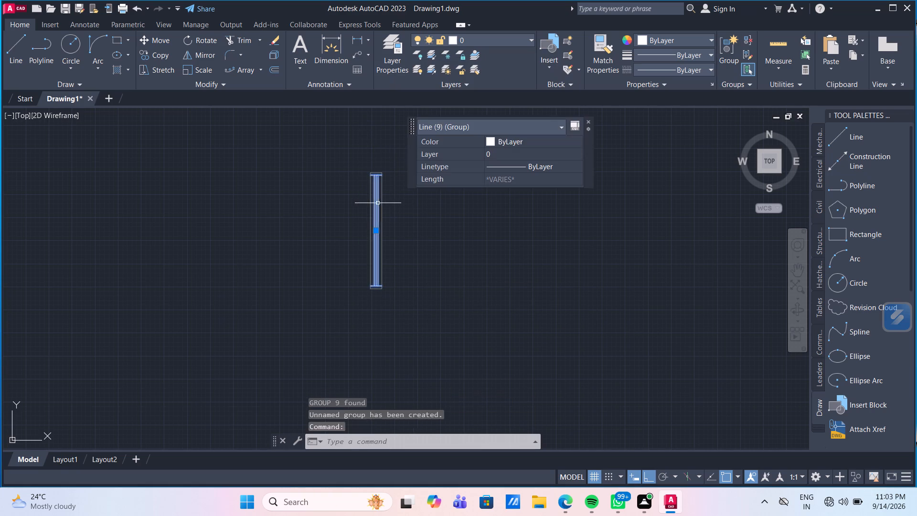
pyautogui.scroll(-3, 287, 202)
pyautogui.scroll(2, 267, 214)
pyautogui.moveTo(271, 214); pyautogui.dragTo(299, 261, button='middle')
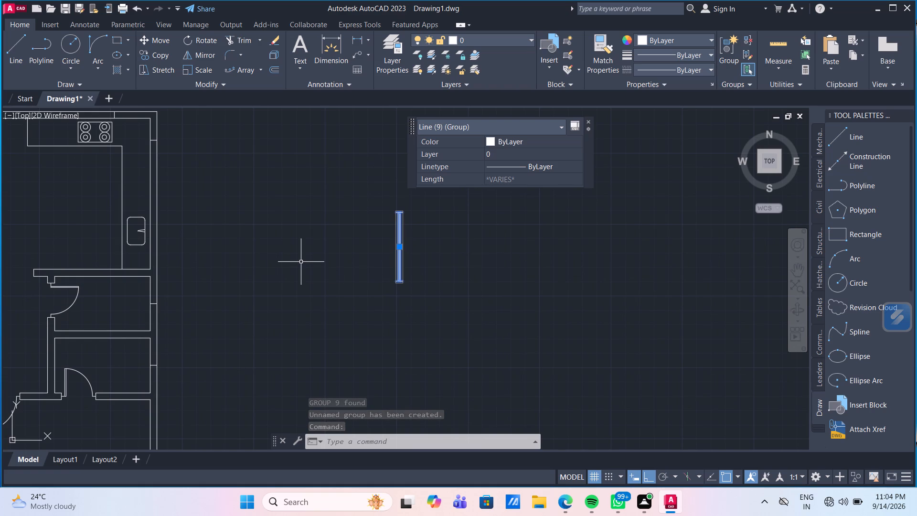
pyautogui.write('CO')
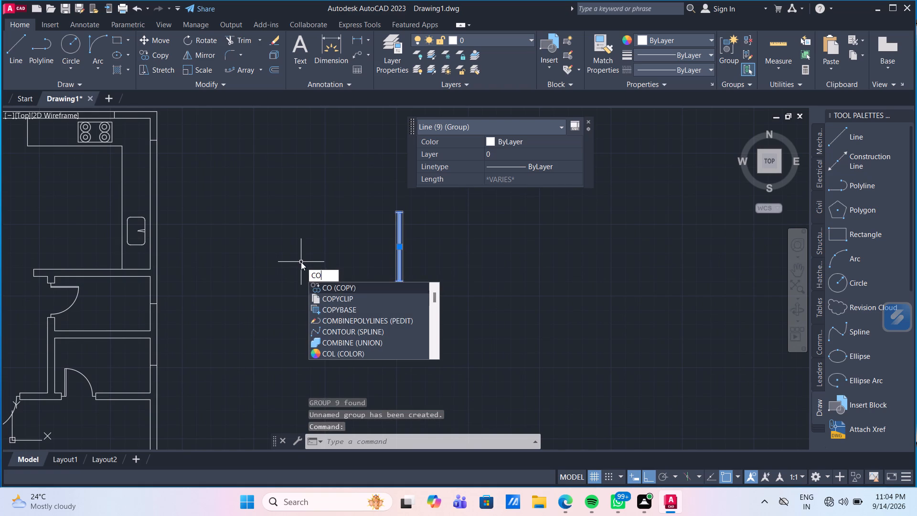
pyautogui.press('Return')
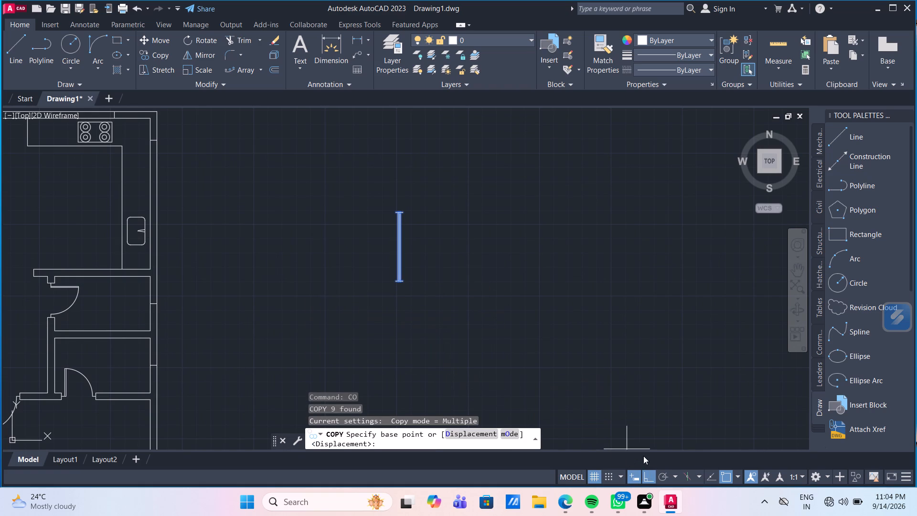
pyautogui.scroll(2, 437, 199)
pyautogui.scroll(2, 350, 231)
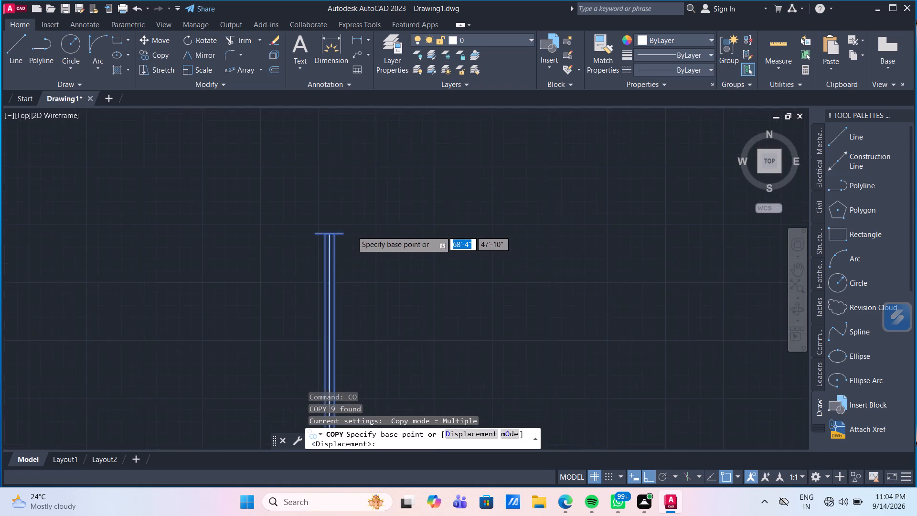
pyautogui.click(339, 234)
pyautogui.scroll(-3, 220, 229)
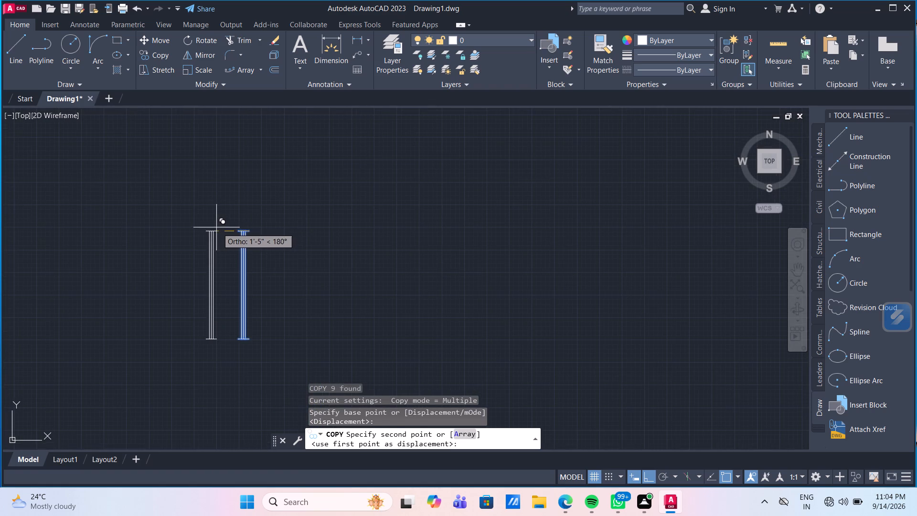
pyautogui.moveTo(217, 227); pyautogui.dragTo(380, 228, button='middle')
pyautogui.scroll(-3, 162, 214)
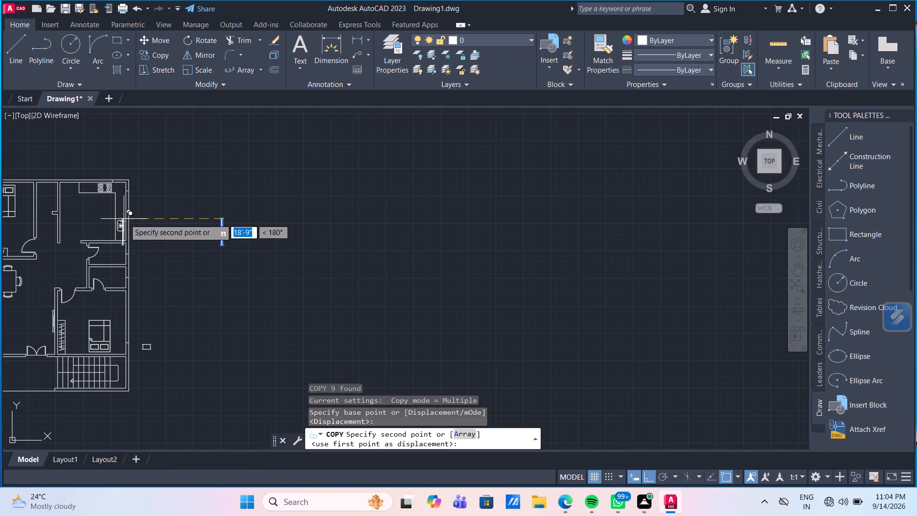
pyautogui.scroll(3, 124, 218)
pyautogui.moveTo(155, 152); pyautogui.dragTo(174, 286, button='middle')
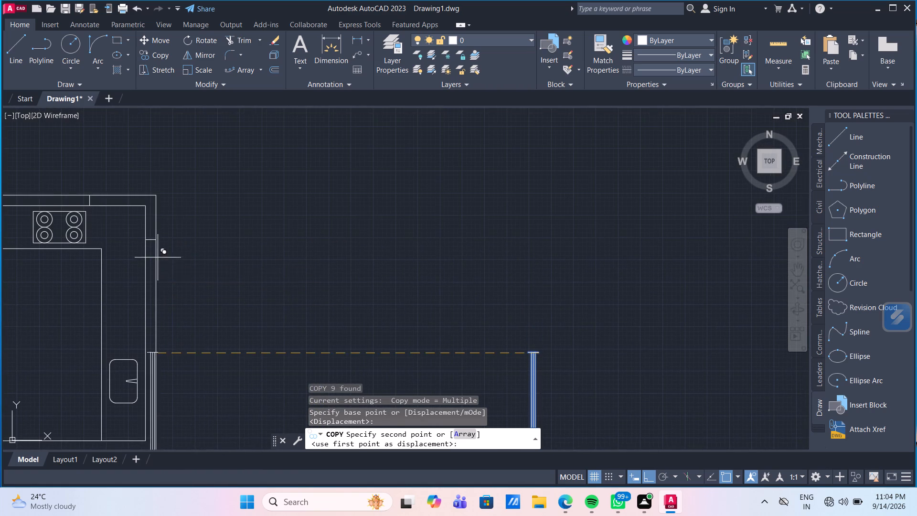
pyautogui.scroll(2, 155, 249)
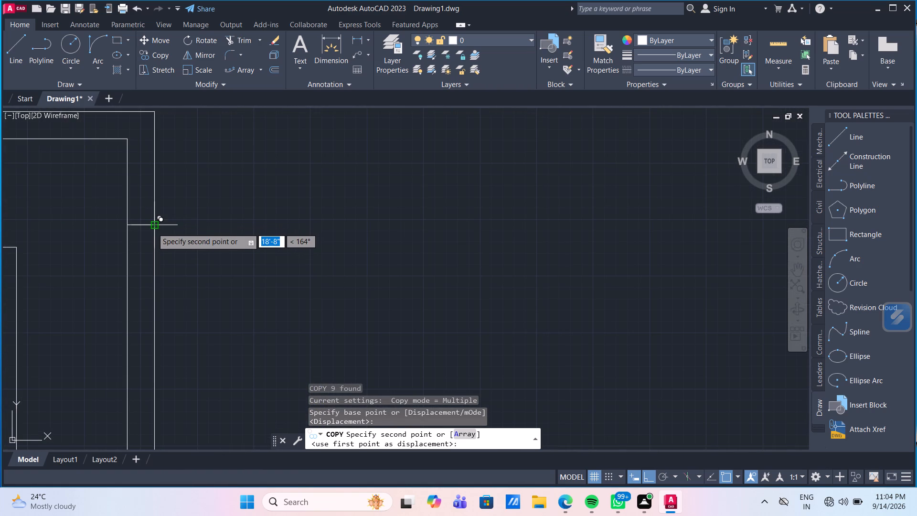
pyautogui.click(152, 228)
# Place another copy of the window by its top corner at the mark in the upper bedroom's outer side wall, and end the copying.
pyautogui.scroll(-3, 182, 259)
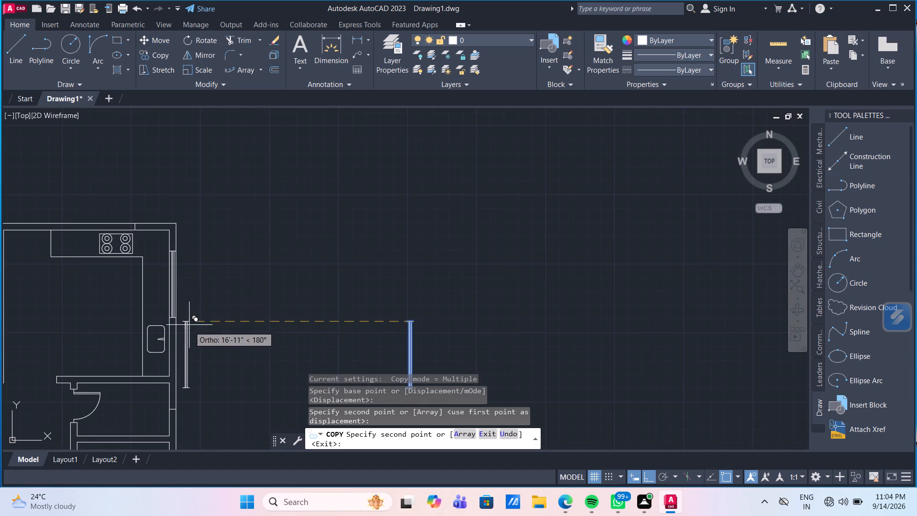
pyautogui.moveTo(189, 330); pyautogui.dragTo(205, 224, button='middle')
pyautogui.moveTo(197, 283); pyautogui.dragTo(197, 206, button='middle')
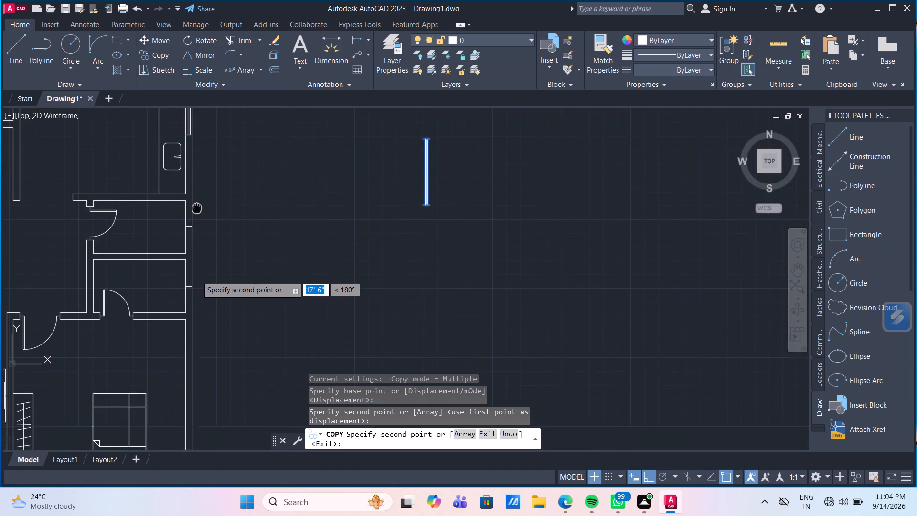
pyautogui.moveTo(197, 206); pyautogui.dragTo(194, 208, button='middle')
pyautogui.scroll(3, 181, 299)
pyautogui.scroll(-2, 181, 299)
pyautogui.moveTo(184, 328); pyautogui.dragTo(184, 318, button='middle')
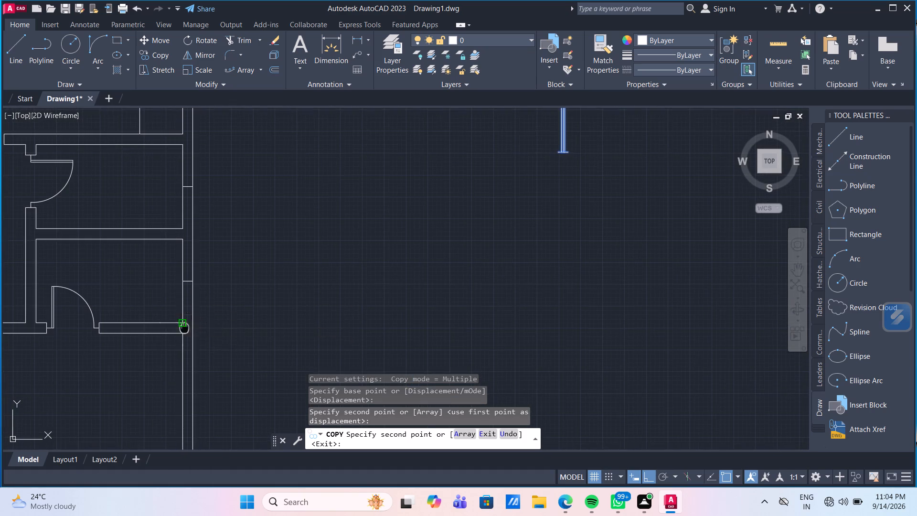
pyautogui.moveTo(184, 318); pyautogui.dragTo(185, 210, button='middle')
pyautogui.moveTo(192, 325); pyautogui.dragTo(192, 296, button='middle')
pyautogui.scroll(-3, 192, 296)
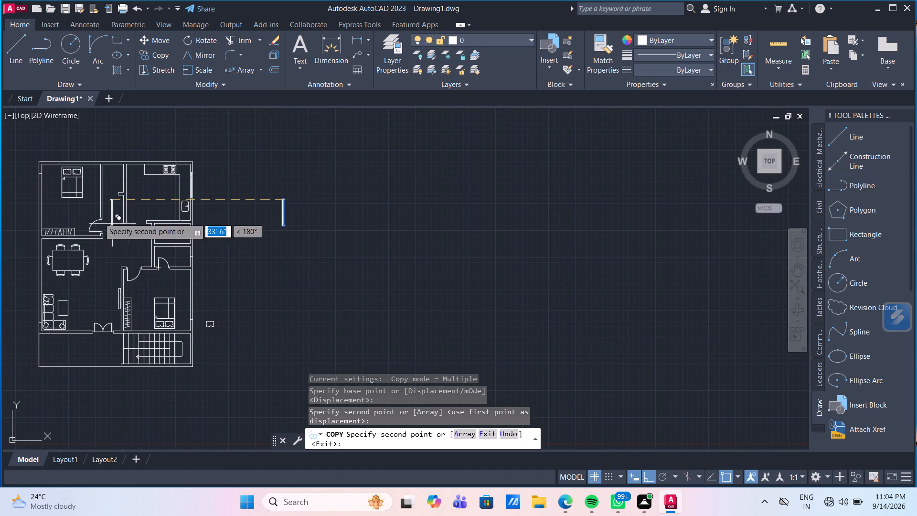
pyautogui.scroll(2, 51, 188)
pyautogui.moveTo(51, 188); pyautogui.dragTo(161, 222, button='middle')
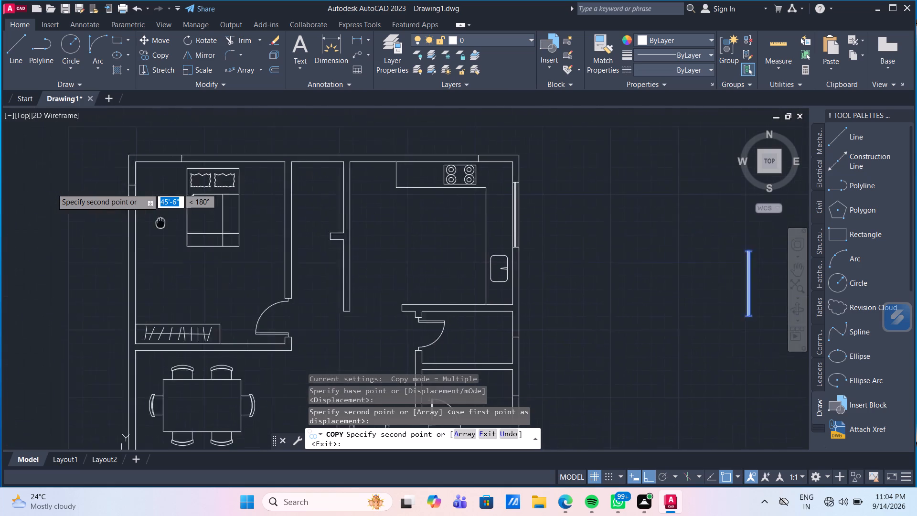
pyautogui.moveTo(161, 222); pyautogui.dragTo(288, 242, button='middle')
pyautogui.scroll(3, 287, 246)
pyautogui.moveTo(246, 204); pyautogui.dragTo(264, 362, button='middle')
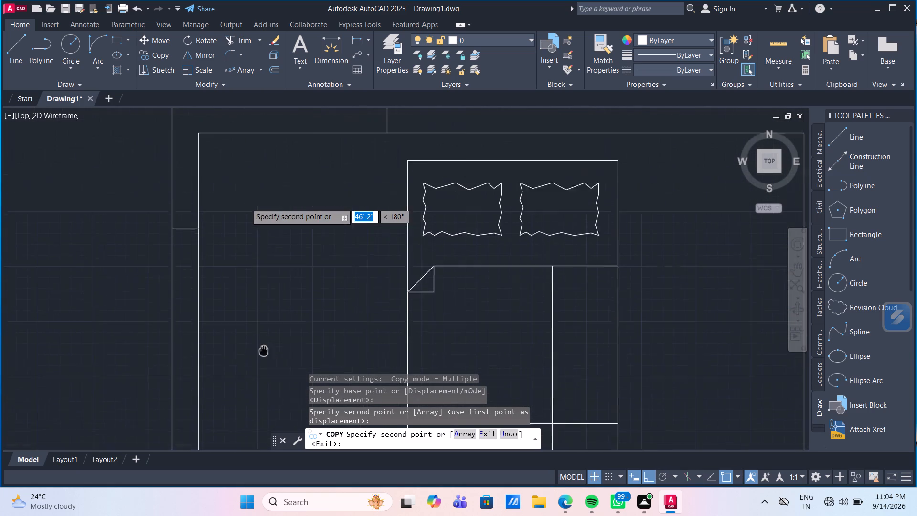
pyautogui.moveTo(264, 362); pyautogui.dragTo(264, 364, button='middle')
pyautogui.click(198, 243)
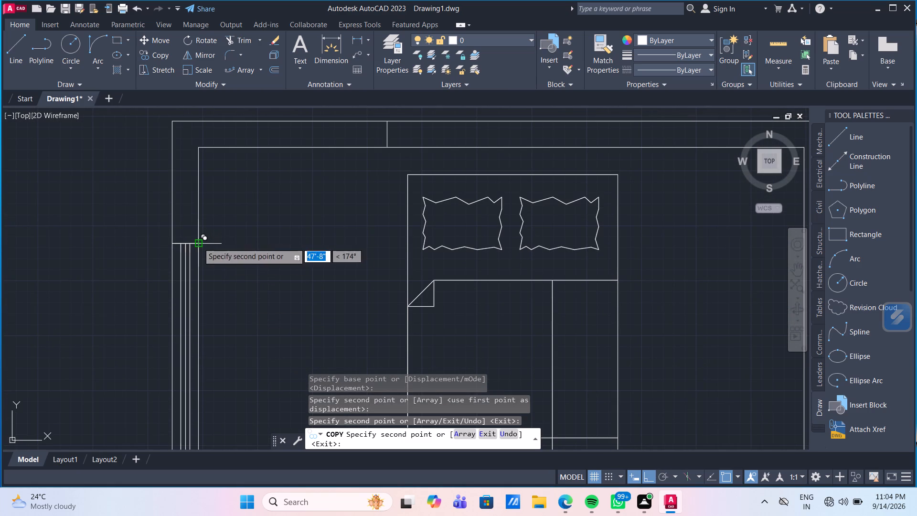
pyautogui.scroll(-4, 251, 281)
pyautogui.moveTo(254, 299); pyautogui.dragTo(204, 168, button='middle')
pyautogui.scroll(-1, 320, 241)
pyautogui.moveTo(320, 241); pyautogui.dragTo(275, 164, button='middle')
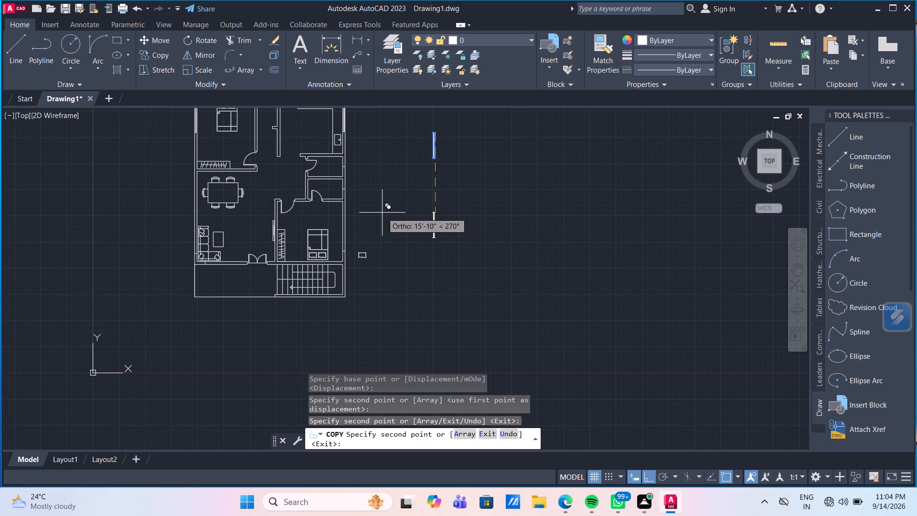
pyautogui.press('Escape')
# Copy the window symbol by its bottom corner onto the lower mark in the outer side wall of the bedroom above the staircase.
pyautogui.moveTo(462, 188); pyautogui.dragTo(437, 167)
pyautogui.click(409, 121)
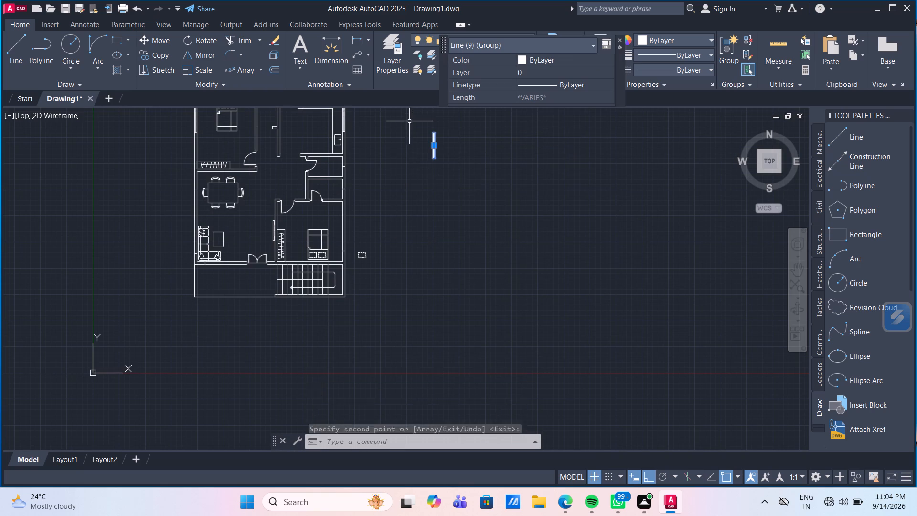
pyautogui.write('CO')
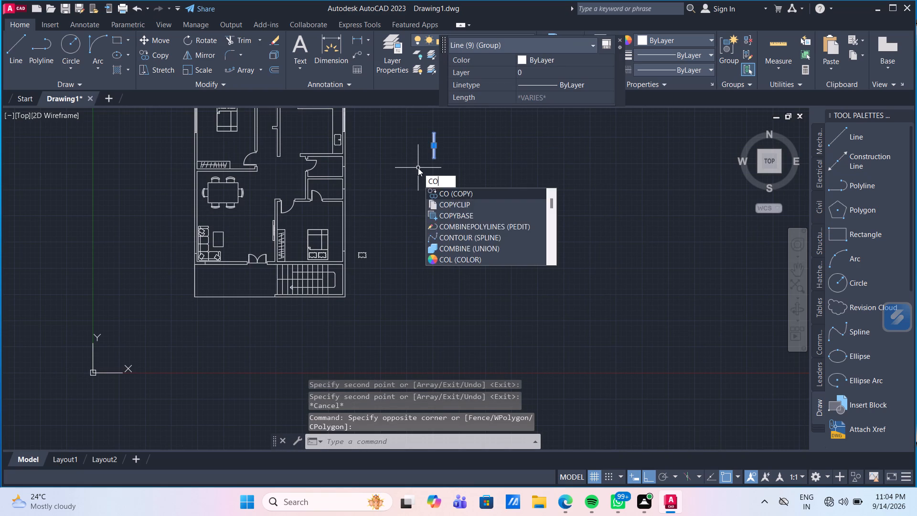
pyautogui.press('Return')
pyautogui.scroll(3, 418, 168)
pyautogui.moveTo(458, 155); pyautogui.dragTo(447, 229, button='middle')
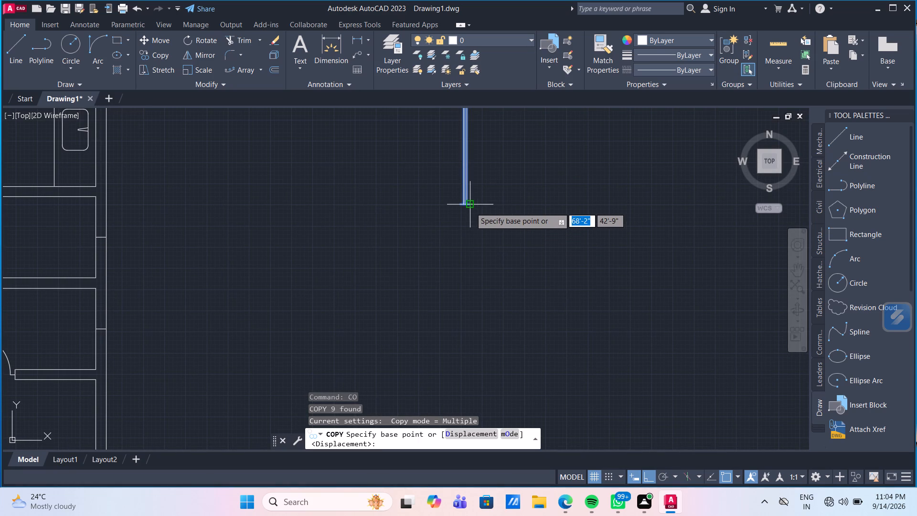
pyautogui.click(470, 207)
pyautogui.scroll(-3, 301, 269)
pyautogui.moveTo(261, 293); pyautogui.dragTo(337, 240, button='middle')
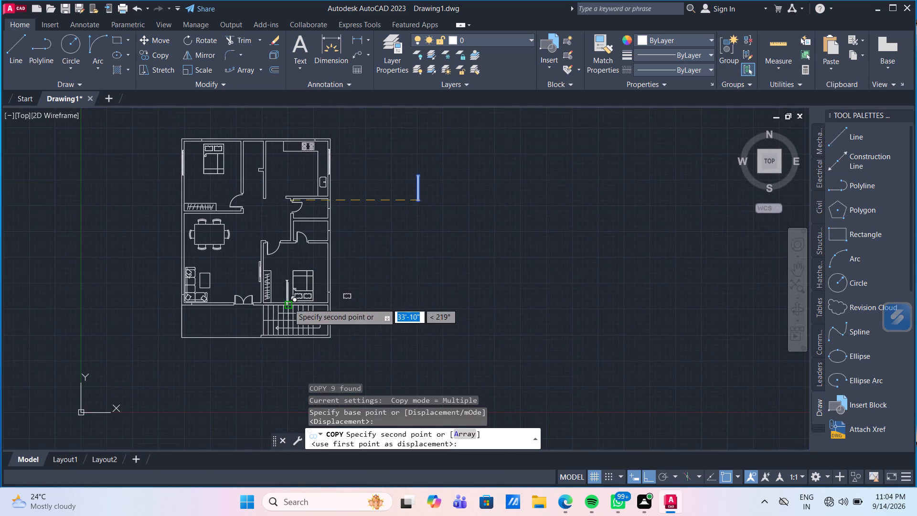
pyautogui.scroll(2, 288, 303)
pyautogui.scroll(2, 416, 283)
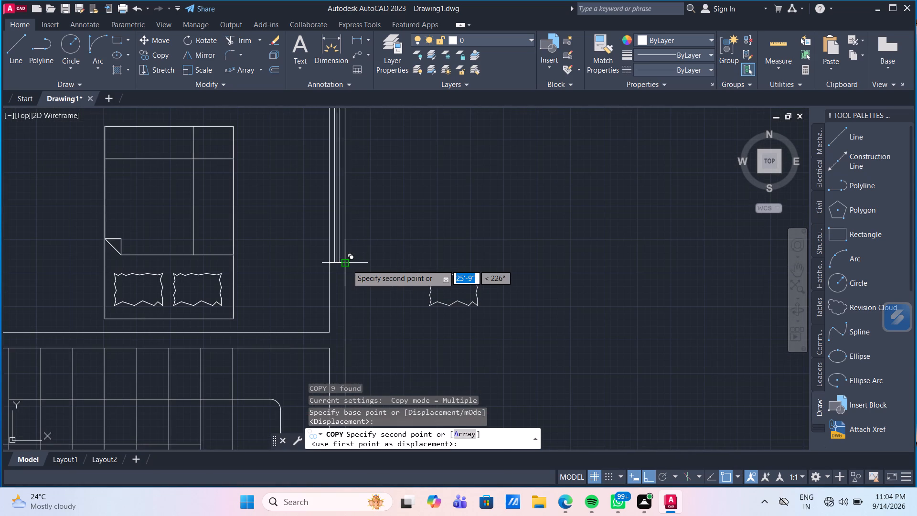
pyautogui.click(347, 265)
# Place another copy of the window by its bottom corner at the living room's outer-wall mark beside the sofa, and end the copying.
pyautogui.scroll(-2, 341, 275)
pyautogui.moveTo(233, 298); pyautogui.dragTo(234, 298, button='middle')
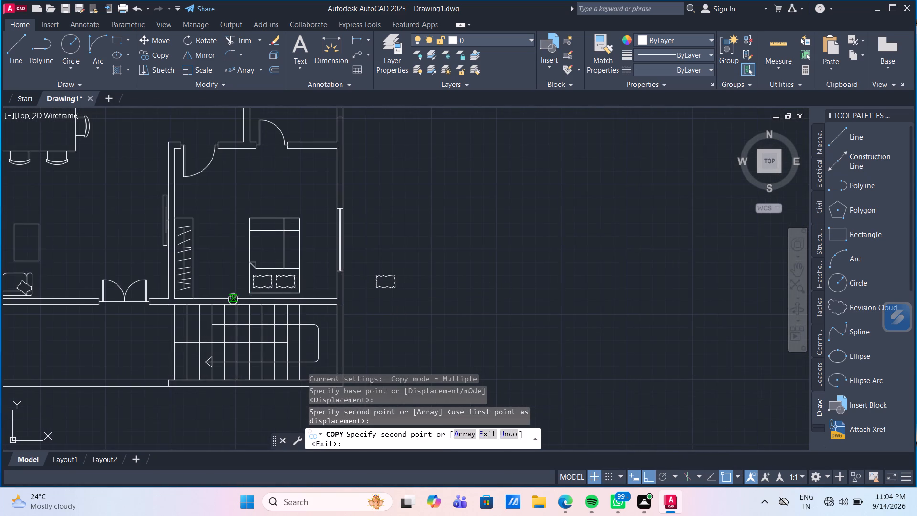
pyautogui.moveTo(234, 298); pyautogui.dragTo(352, 271, button='middle')
pyautogui.scroll(3, 87, 250)
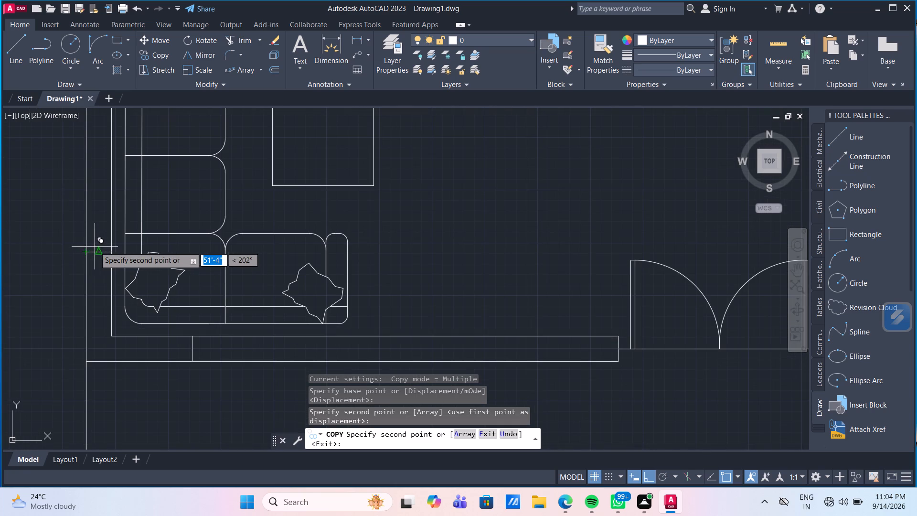
pyautogui.click(108, 252)
pyautogui.scroll(-3, 120, 285)
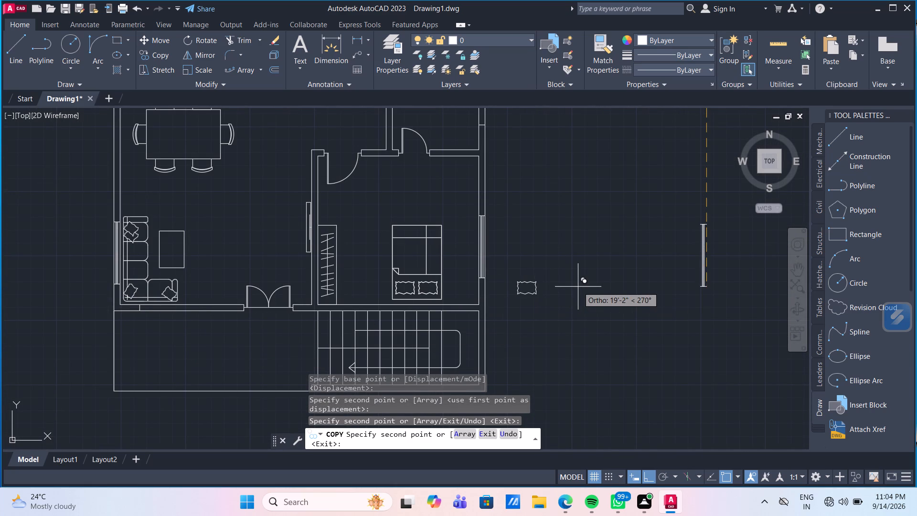
pyautogui.press('Escape')
# Rotate the original window symbol beside the plan about its top end to 270°, laying it horizontal.
pyautogui.scroll(-3, 567, 275)
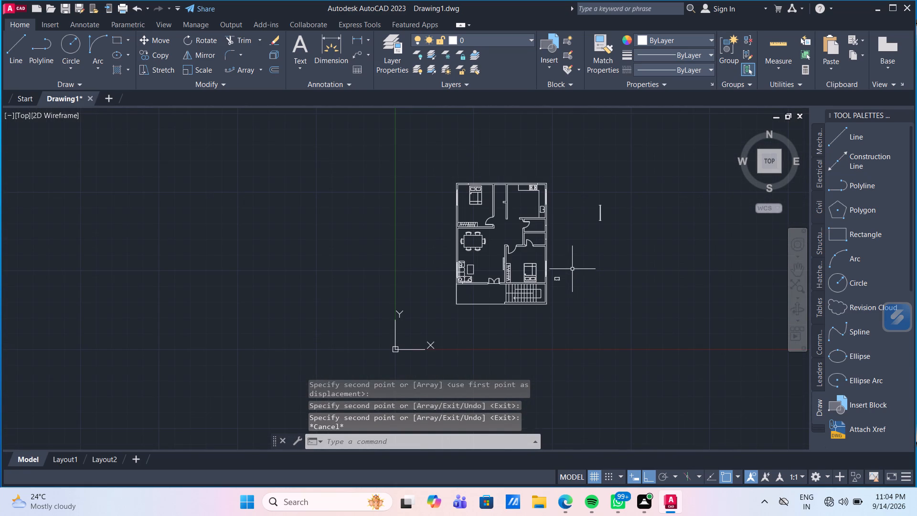
pyautogui.scroll(1, 566, 246)
pyautogui.moveTo(566, 246); pyautogui.dragTo(463, 246, button='middle')
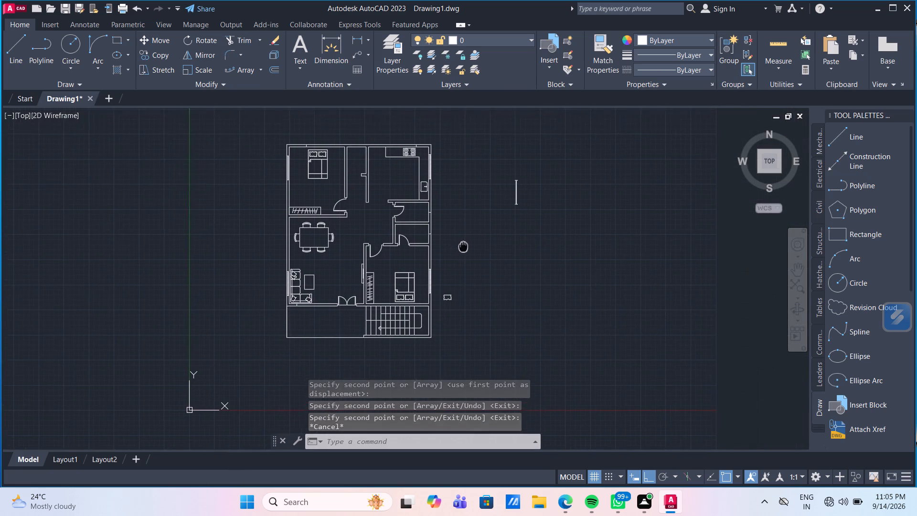
pyautogui.moveTo(463, 246); pyautogui.dragTo(414, 281, button='middle')
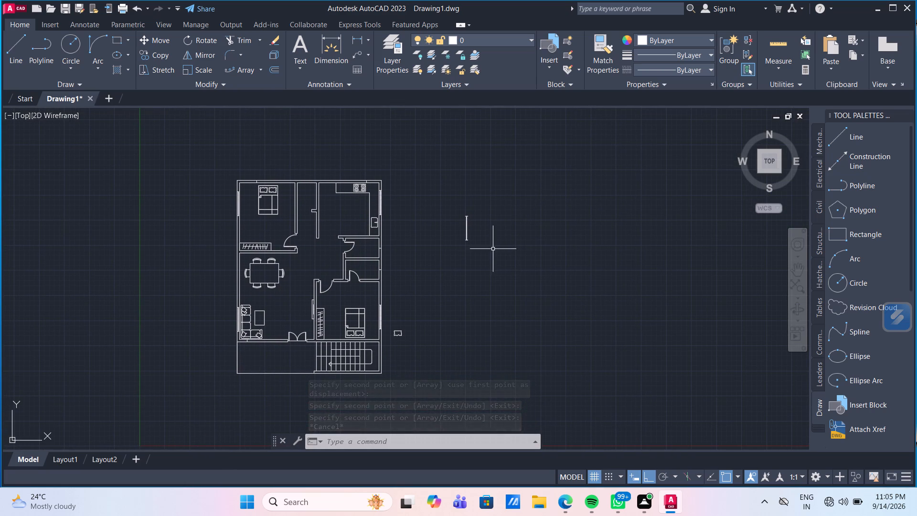
pyautogui.moveTo(489, 255); pyautogui.dragTo(473, 243)
pyautogui.click(434, 193)
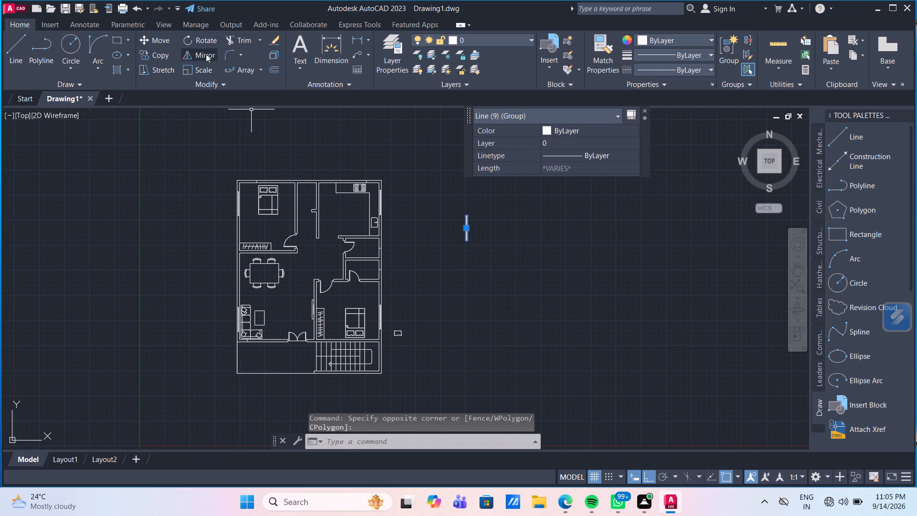
pyautogui.click(200, 34)
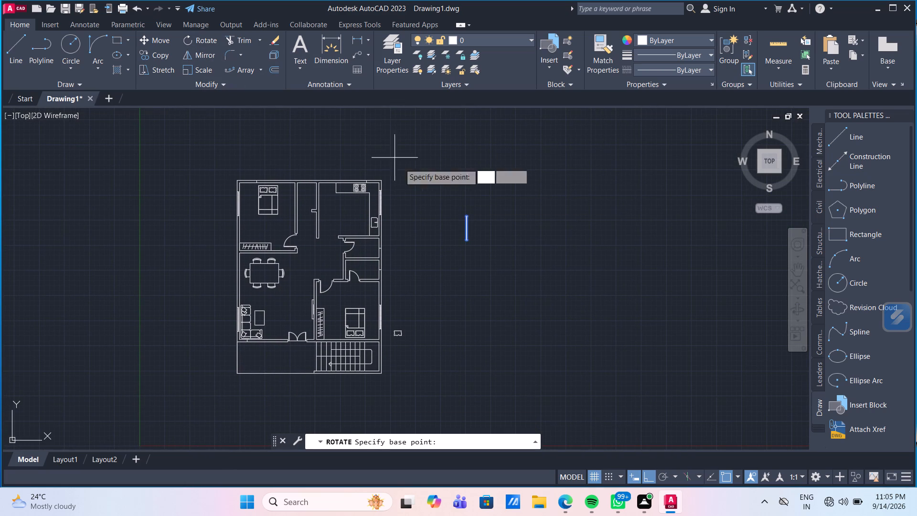
pyautogui.moveTo(463, 214); pyautogui.dragTo(470, 229)
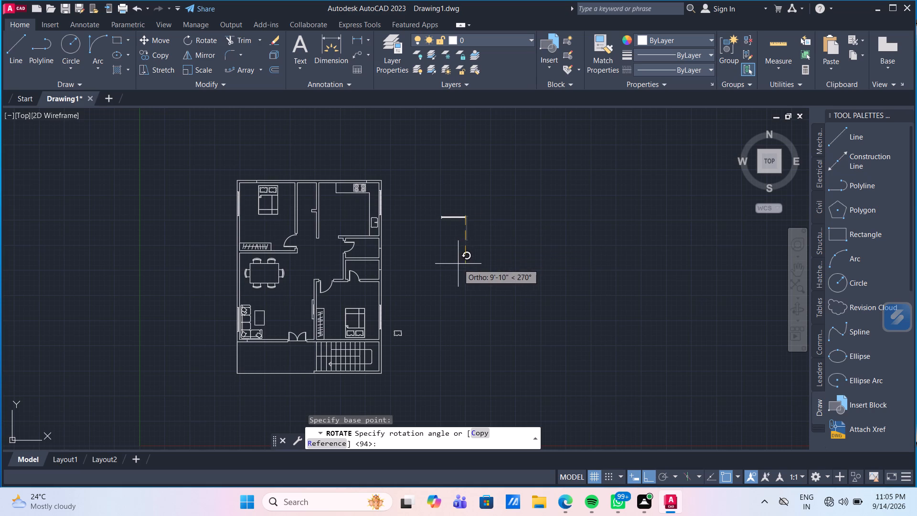
pyautogui.click(458, 264)
# Copy the horizontal window symbol by its top-right corner onto the mark in the kitchen's outer wall behind the stove, and end the copying.
pyautogui.scroll(2, 469, 229)
pyautogui.click(469, 229)
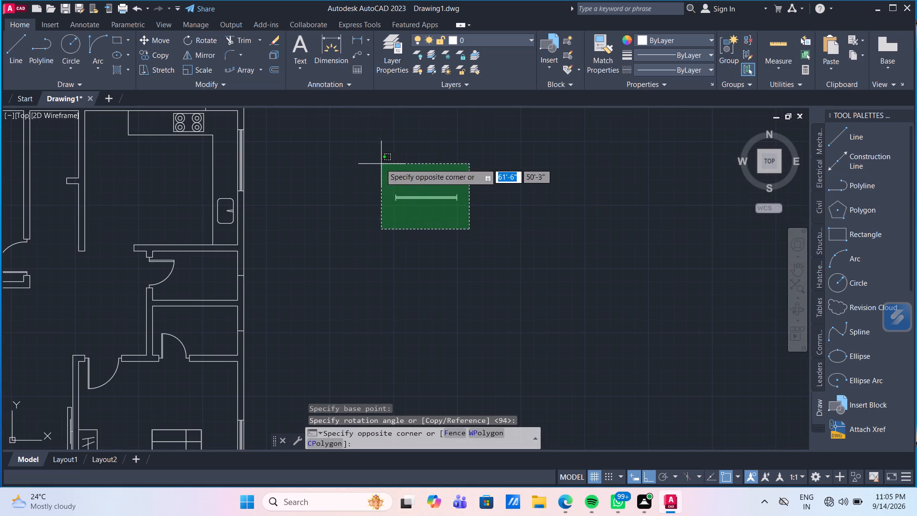
pyautogui.click(379, 163)
pyautogui.press('c')
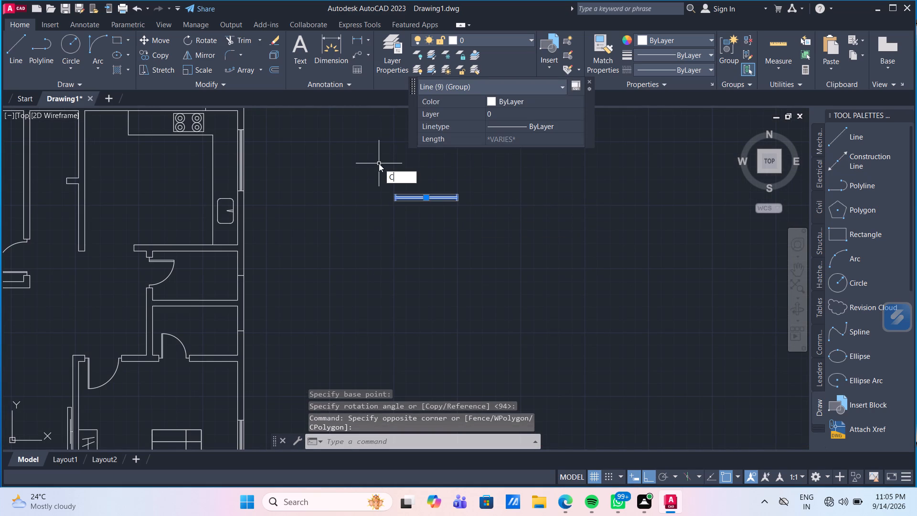
pyautogui.press('o')
pyautogui.press('Return')
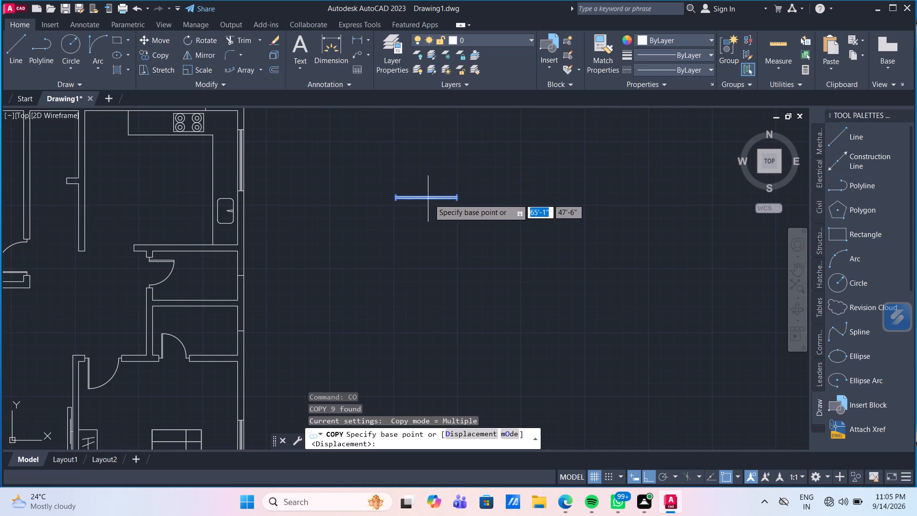
pyautogui.scroll(2, 446, 203)
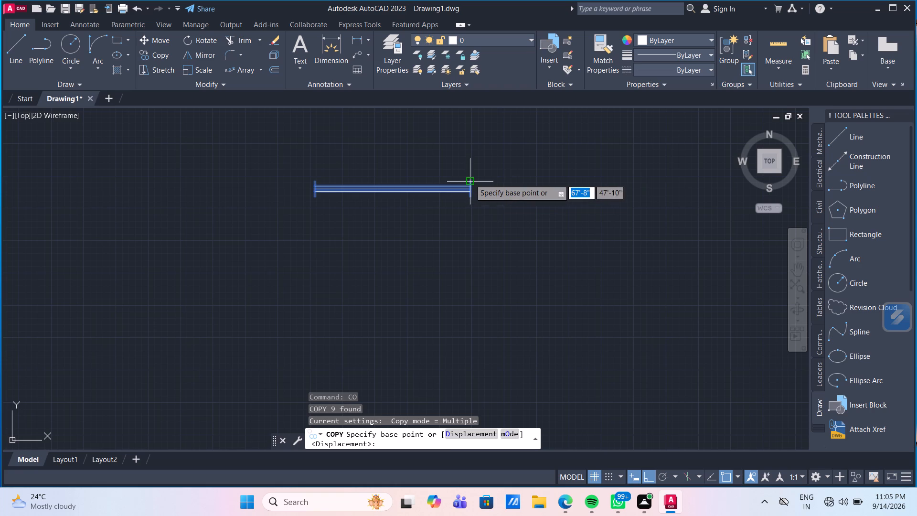
pyautogui.click(470, 179)
pyautogui.scroll(-3, 227, 219)
pyautogui.moveTo(182, 235); pyautogui.dragTo(279, 237, button='middle')
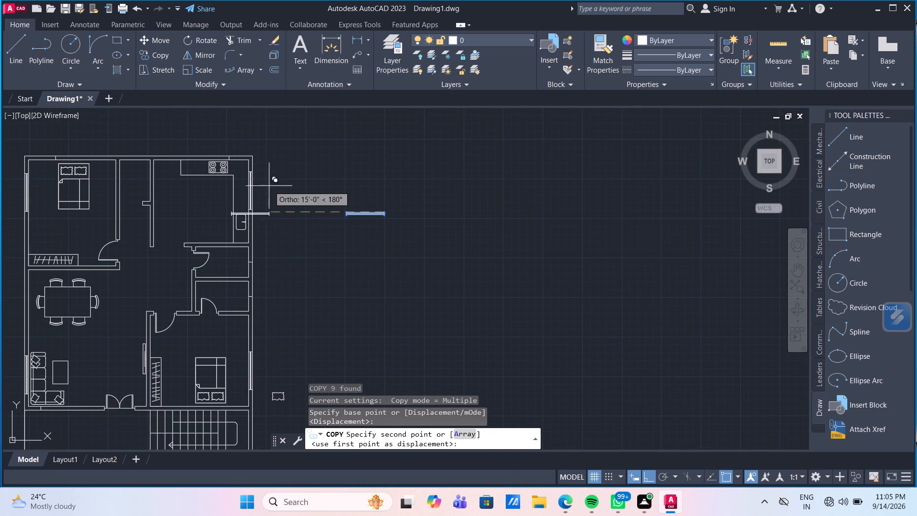
pyautogui.scroll(3, 208, 168)
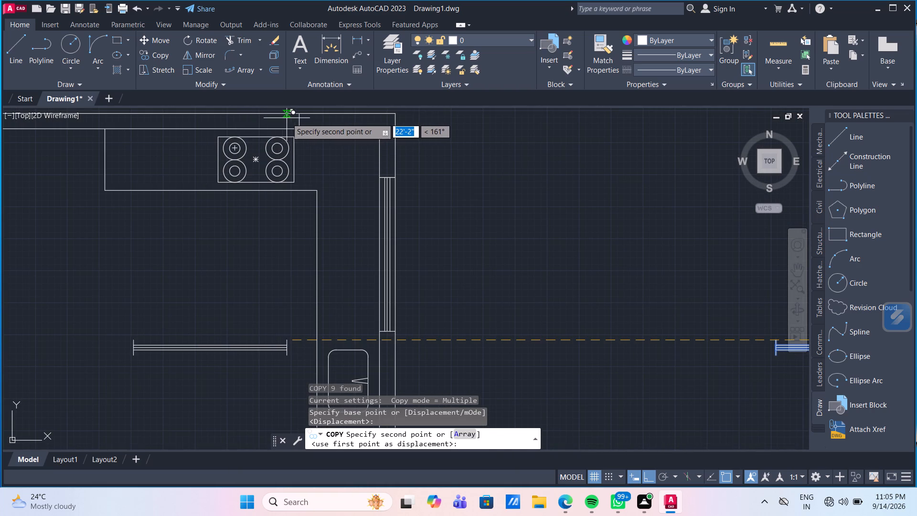
pyautogui.click(297, 116)
pyautogui.scroll(-2, 276, 154)
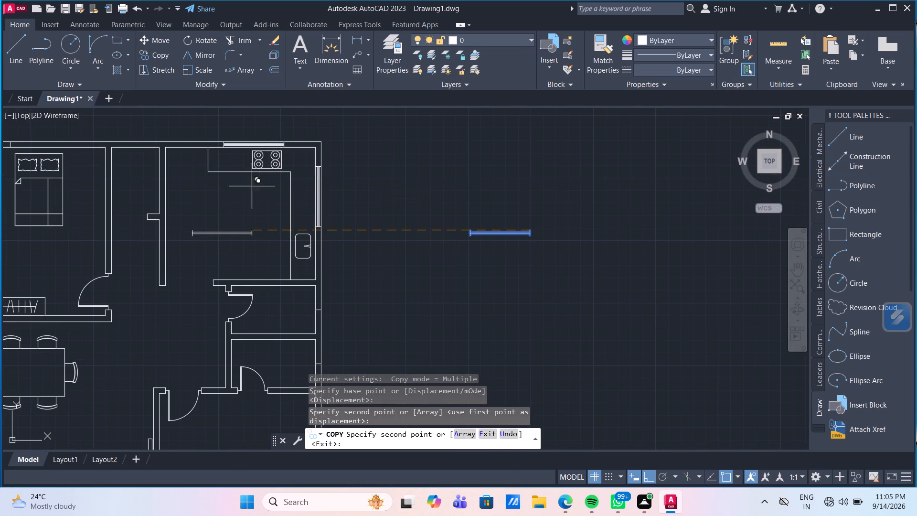
pyautogui.scroll(-1, 168, 202)
pyautogui.moveTo(190, 234); pyautogui.dragTo(203, 139, button='middle')
pyautogui.scroll(-1, 203, 139)
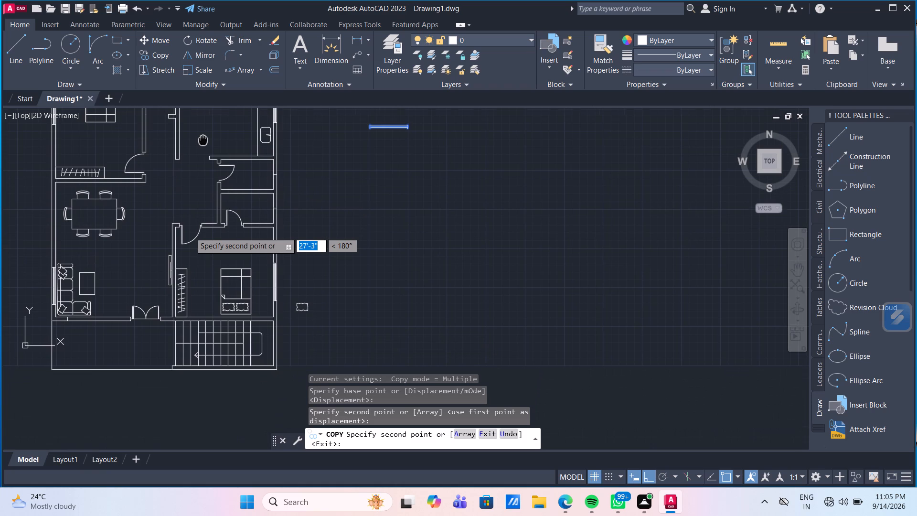
pyautogui.moveTo(203, 139); pyautogui.dragTo(200, 198, button='middle')
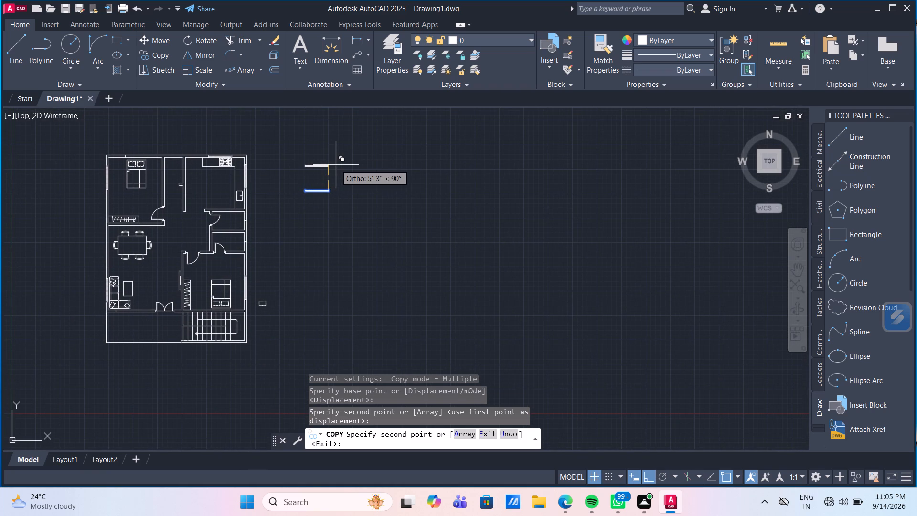
pyautogui.press('Escape')
# Copy the horizontal window symbol by its top-left corner onto the mark in the upper bedroom's outer wall behind the bed's headboard.
pyautogui.moveTo(344, 211); pyautogui.dragTo(333, 203)
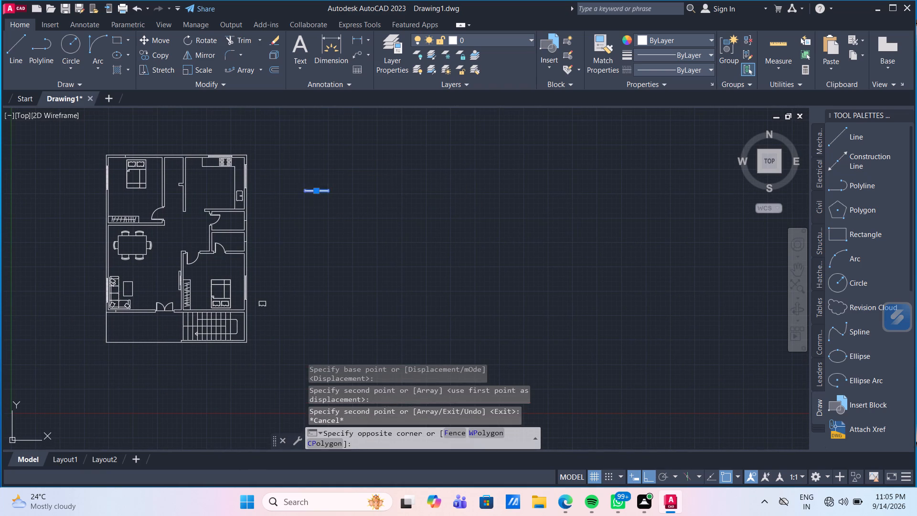
pyautogui.click(280, 166)
pyautogui.write('CO')
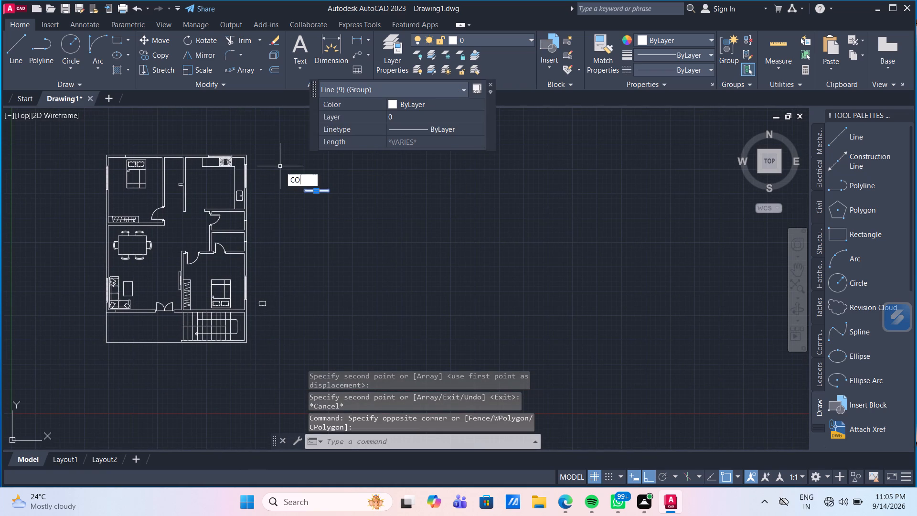
pyautogui.press('Return')
pyautogui.scroll(3, 288, 170)
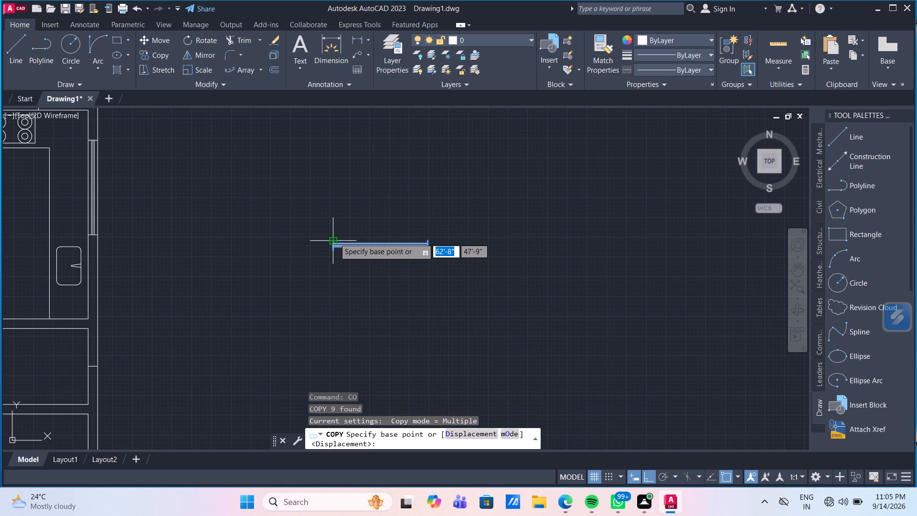
pyautogui.click(334, 238)
pyautogui.scroll(-4, 201, 209)
pyautogui.scroll(3, 95, 182)
pyautogui.scroll(2, 62, 236)
pyautogui.click(70, 224)
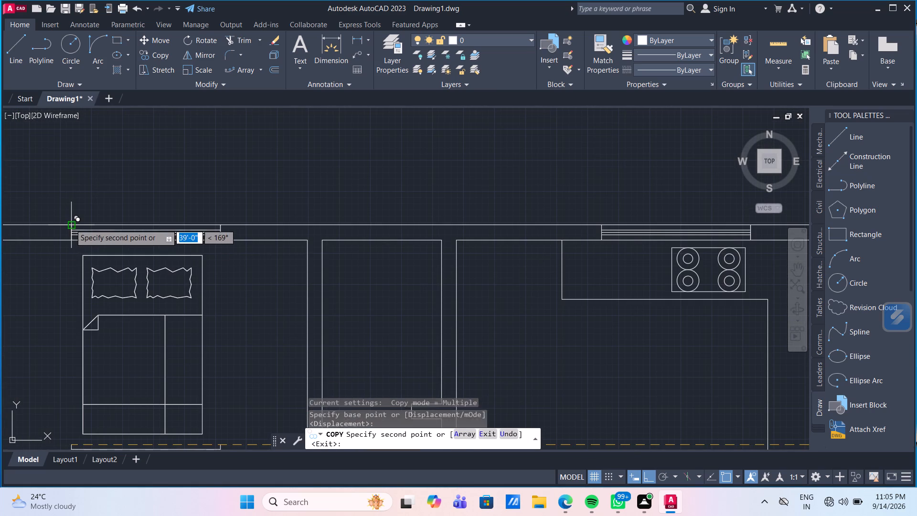
# Place another copy of the window at the mark in the living room's front wall between sofa and double door, and end the copying.
pyautogui.scroll(-4, 135, 316)
pyautogui.moveTo(147, 360); pyautogui.dragTo(166, 193, button='middle')
pyautogui.scroll(3, 152, 316)
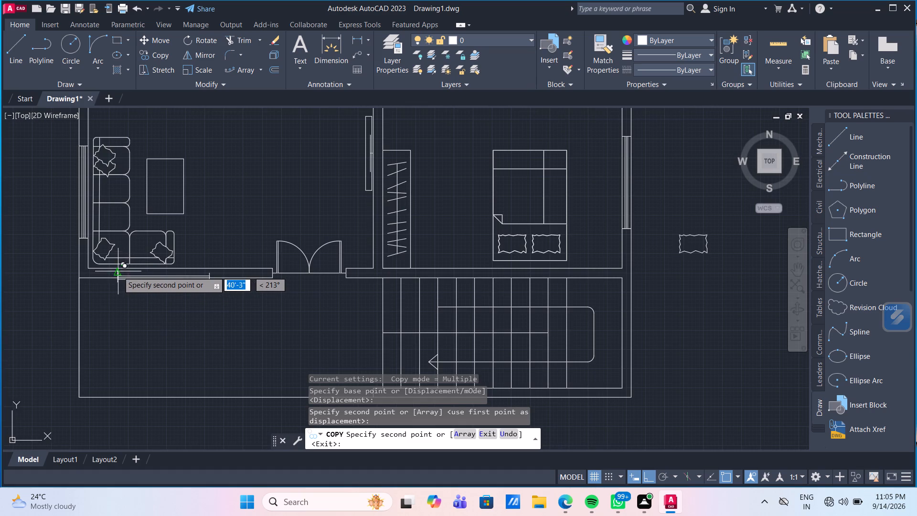
pyautogui.scroll(2, 116, 269)
pyautogui.click(116, 269)
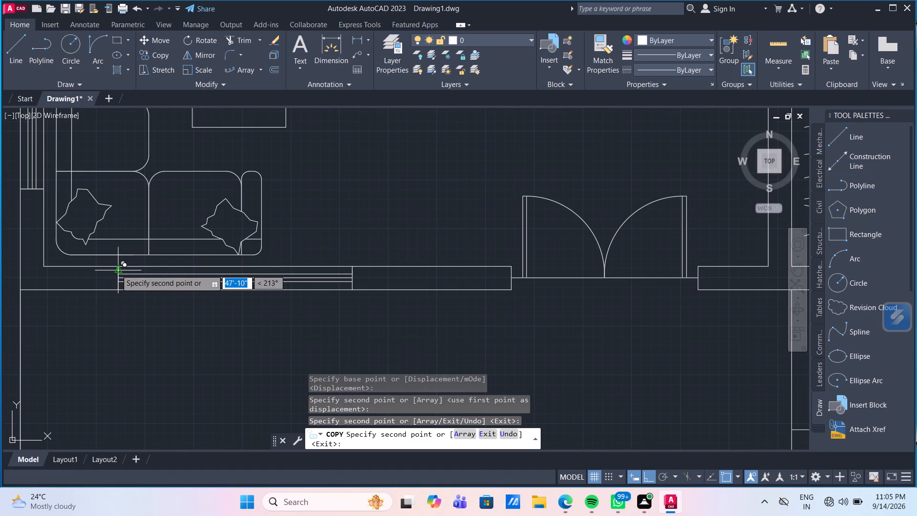
pyautogui.scroll(-3, 334, 333)
pyautogui.scroll(-1, 375, 358)
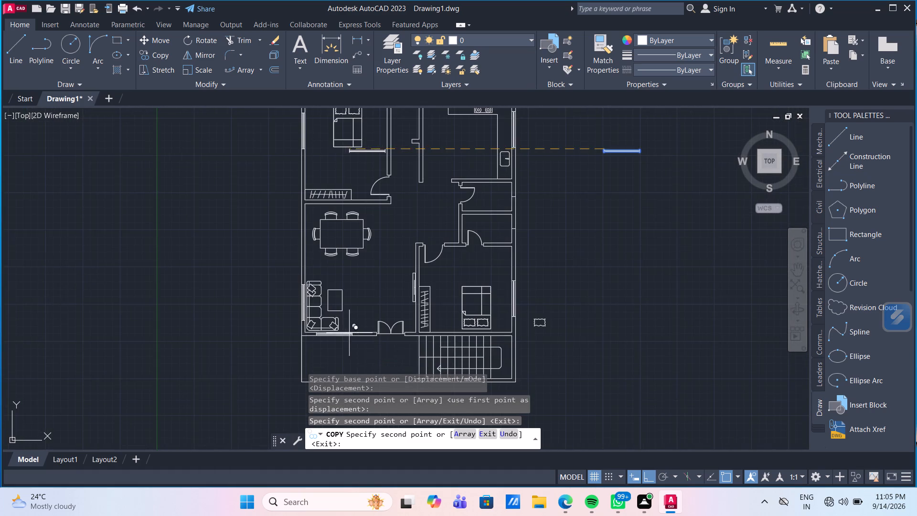
pyautogui.moveTo(338, 327); pyautogui.dragTo(227, 247, button='middle')
pyautogui.press('Escape')
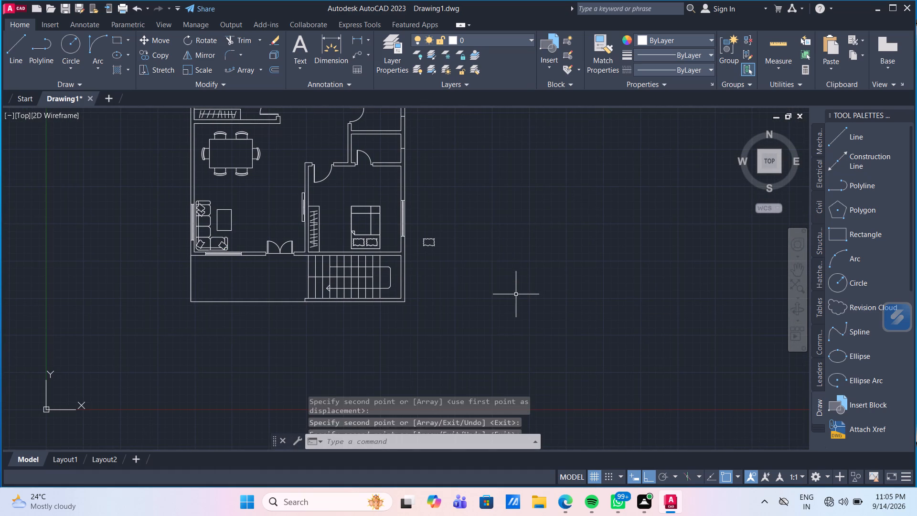
# Delete the leftover pillow symbol beside the lower bedroom, outside the plan.
pyautogui.scroll(-1, 443, 301)
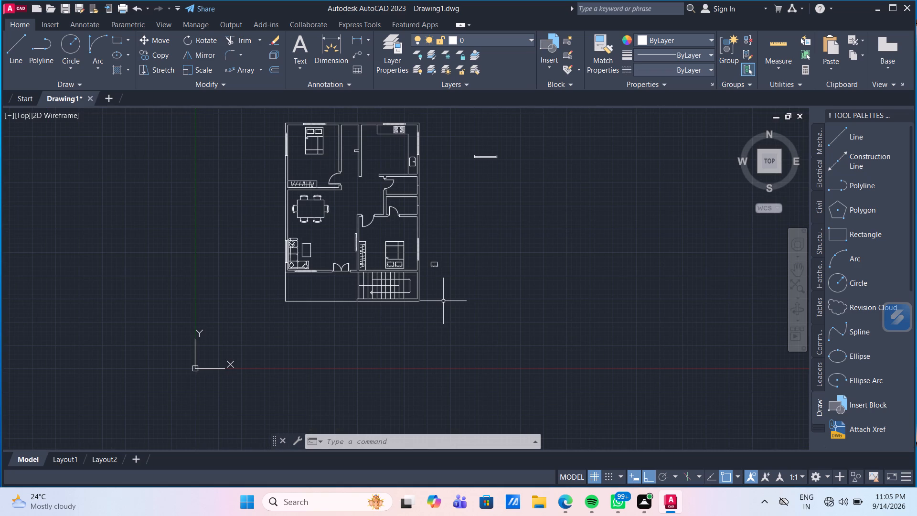
pyautogui.scroll(1, 443, 289)
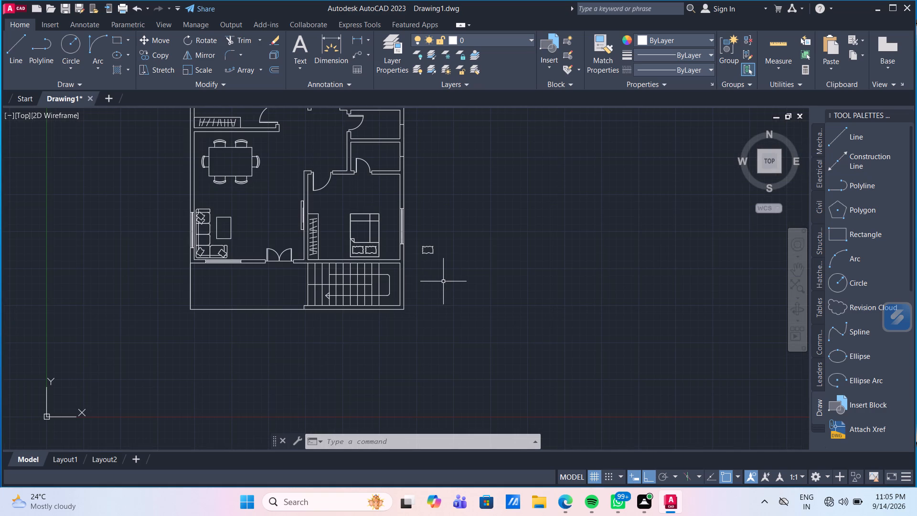
pyautogui.moveTo(443, 277); pyautogui.dragTo(441, 269)
pyautogui.click(417, 227)
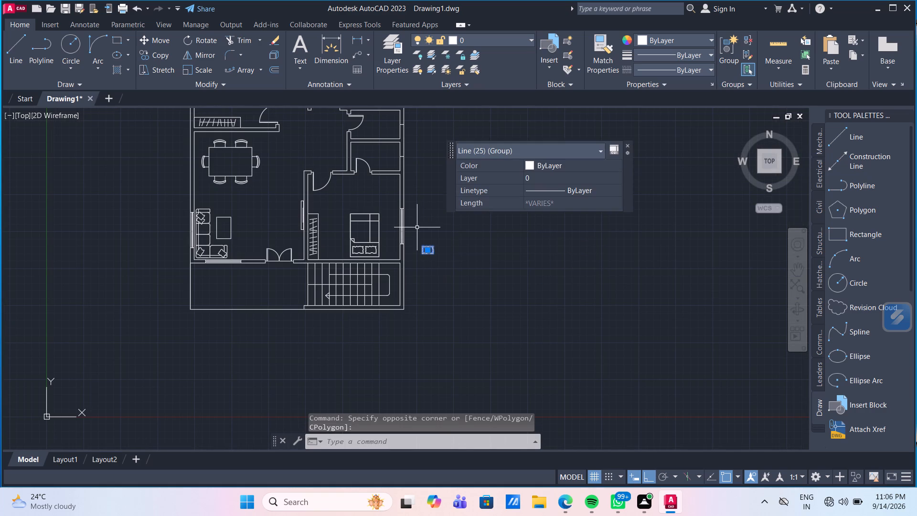
pyautogui.press('Delete')
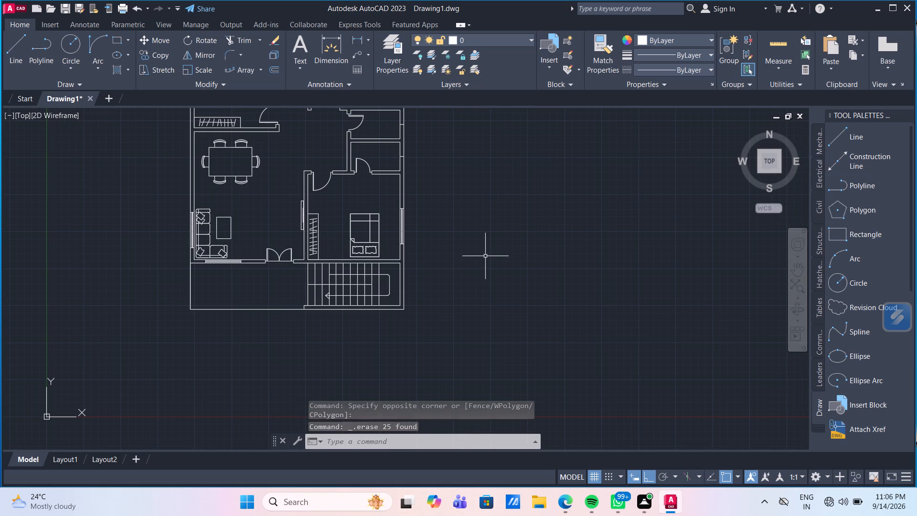
# Rotate the original window symbol beside the plan about its right end to 270°, standing it upright.
pyautogui.moveTo(493, 256); pyautogui.dragTo(488, 366, button='middle')
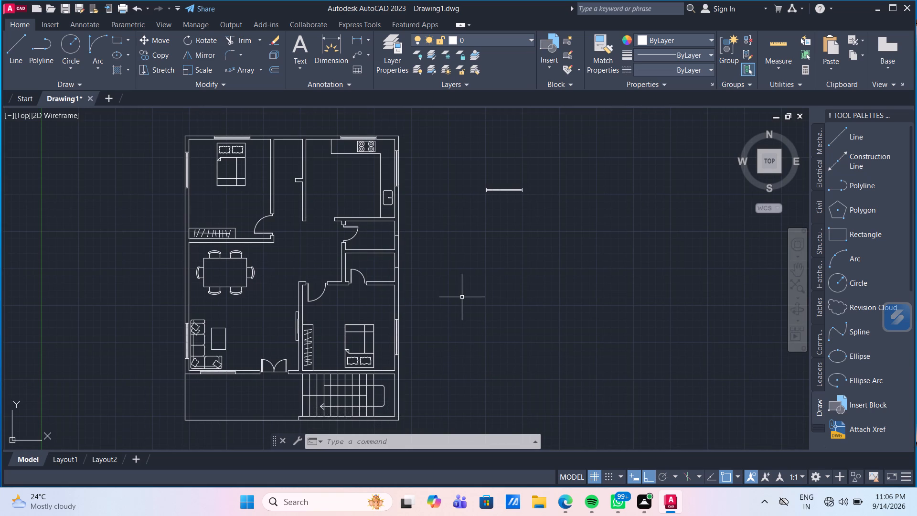
pyautogui.press('Escape')
pyautogui.click(544, 215)
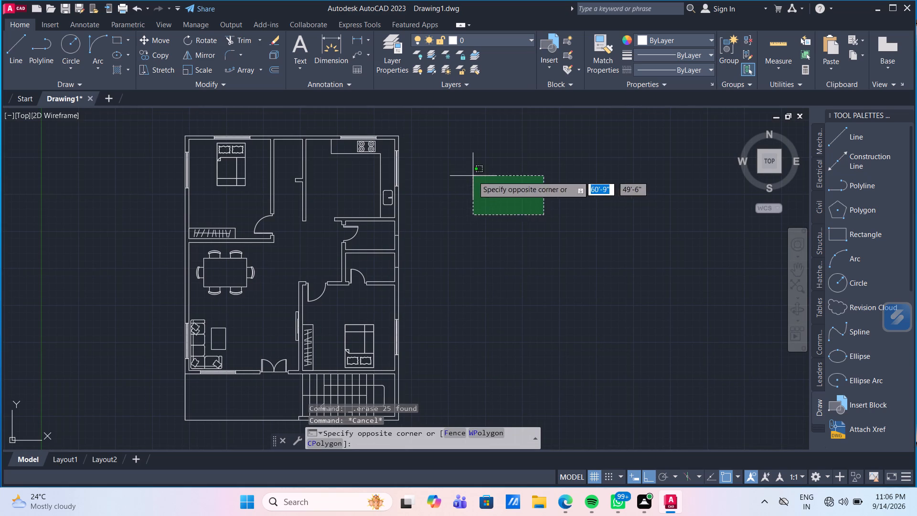
pyautogui.click(473, 176)
pyautogui.click(187, 38)
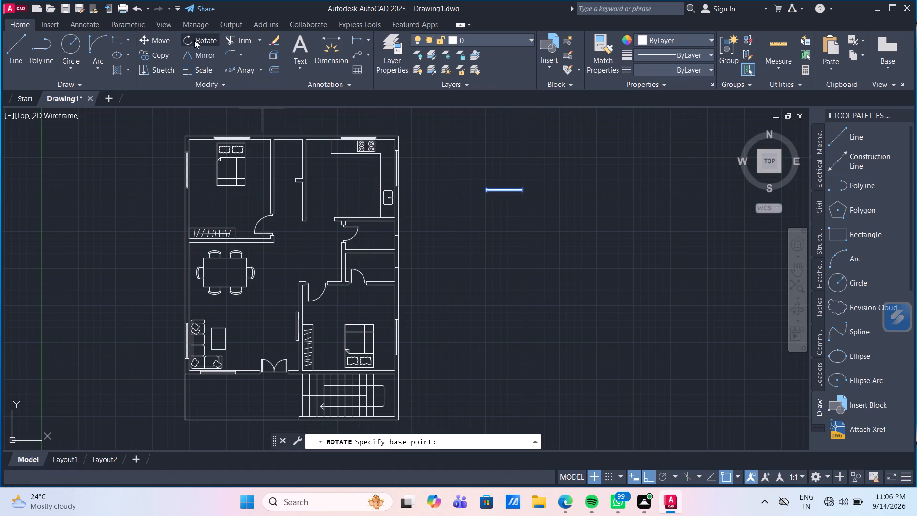
pyautogui.moveTo(523, 183); pyautogui.dragTo(535, 207)
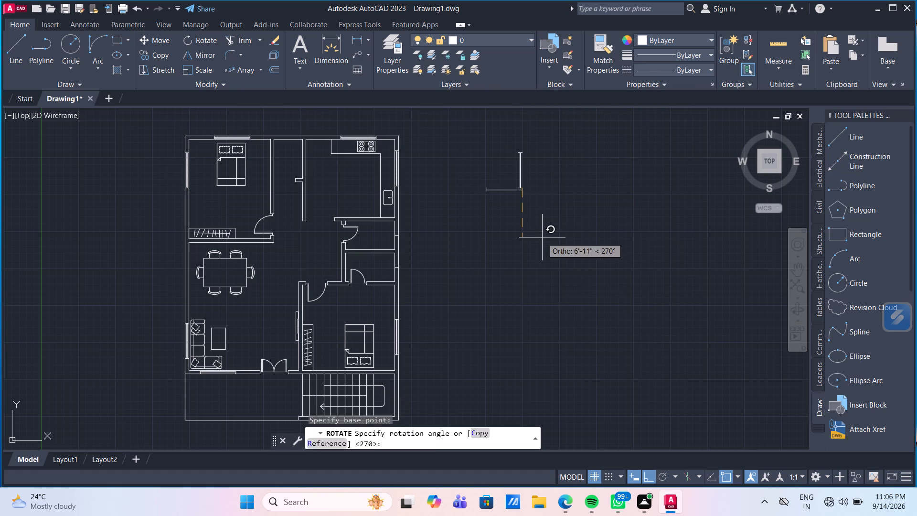
pyautogui.click(542, 238)
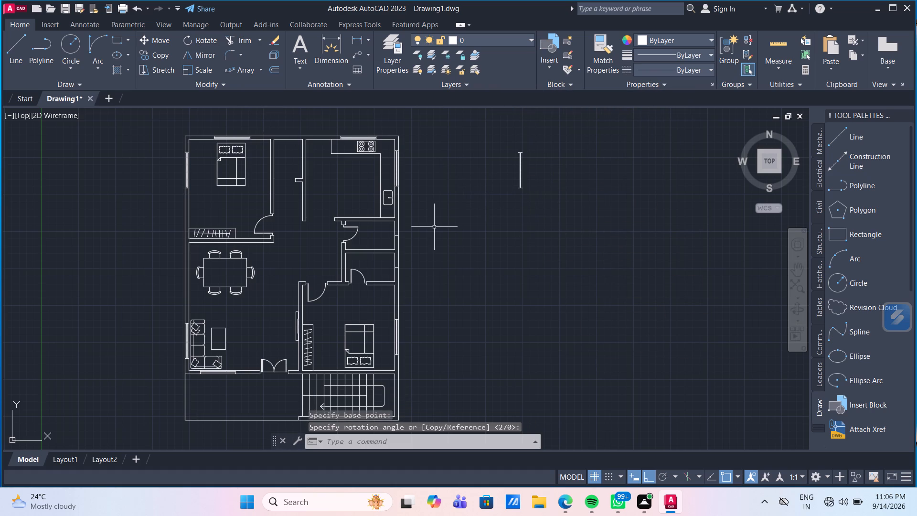
# Ungroup the upright window symbol beside the plan so its lines can be edited separately.
pyautogui.scroll(1, 409, 239)
pyautogui.moveTo(416, 242); pyautogui.dragTo(375, 269, button='middle')
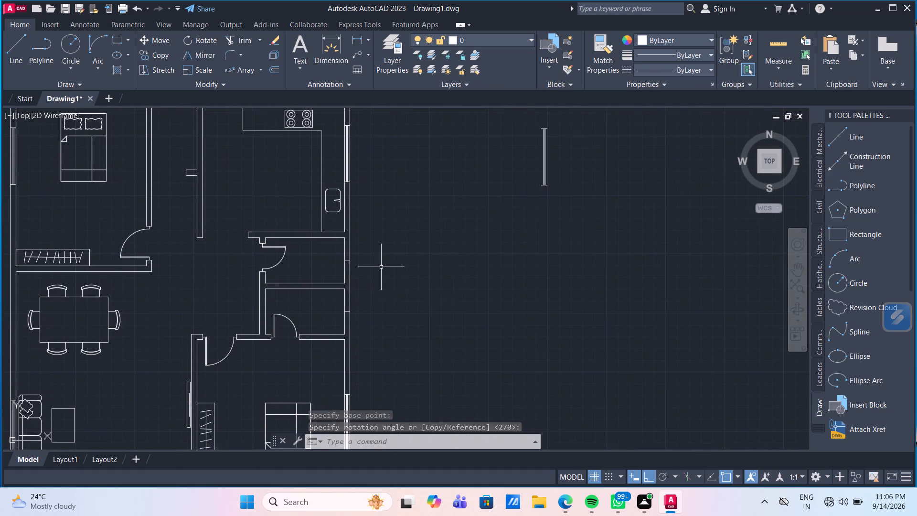
pyautogui.moveTo(591, 217); pyautogui.dragTo(560, 277, button='middle')
pyautogui.scroll(2, 547, 251)
pyautogui.moveTo(554, 251); pyautogui.dragTo(563, 253, button='middle')
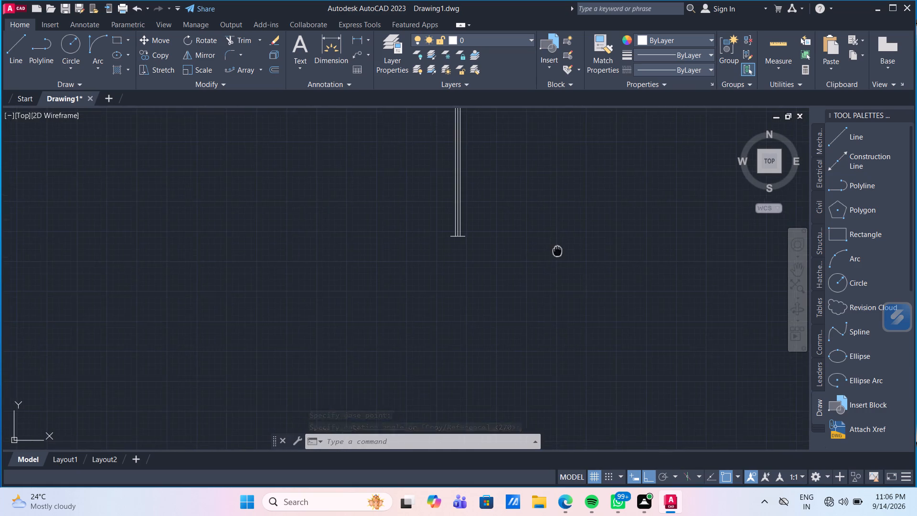
pyautogui.moveTo(563, 253); pyautogui.dragTo(554, 309, button='middle')
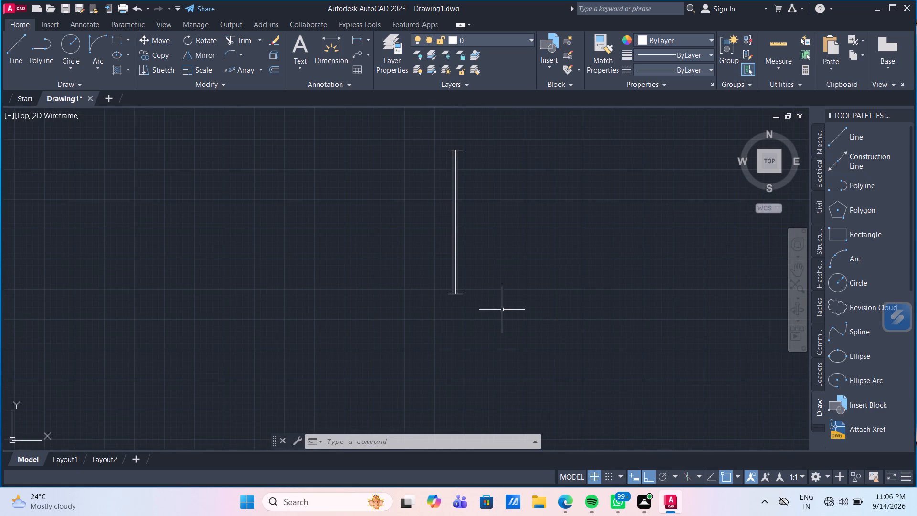
pyautogui.click(502, 311)
pyautogui.click(364, 250)
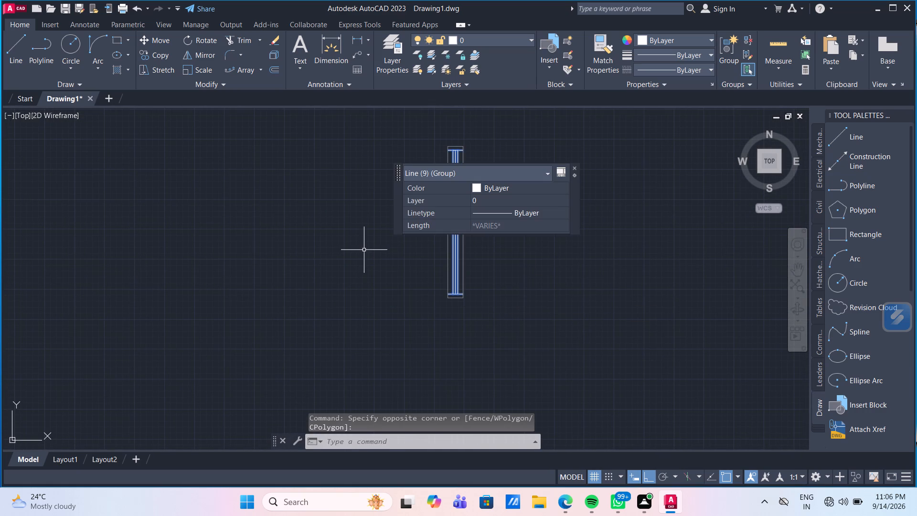
pyautogui.click(746, 43)
# Shorten the upright window symbol beside the plan by stretching its upper end 3' downward from its midpoint.
pyautogui.moveTo(515, 170); pyautogui.dragTo(480, 153)
pyautogui.click(383, 145)
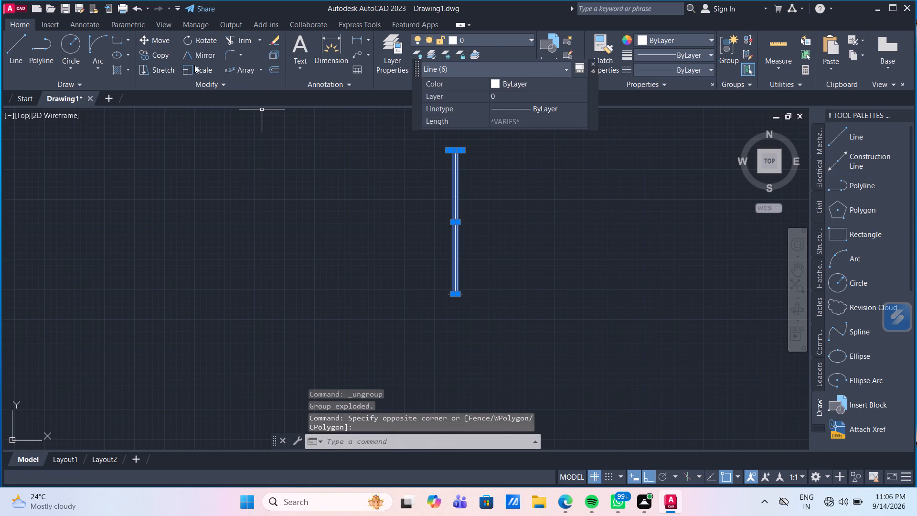
pyautogui.click(171, 69)
pyautogui.scroll(2, 425, 149)
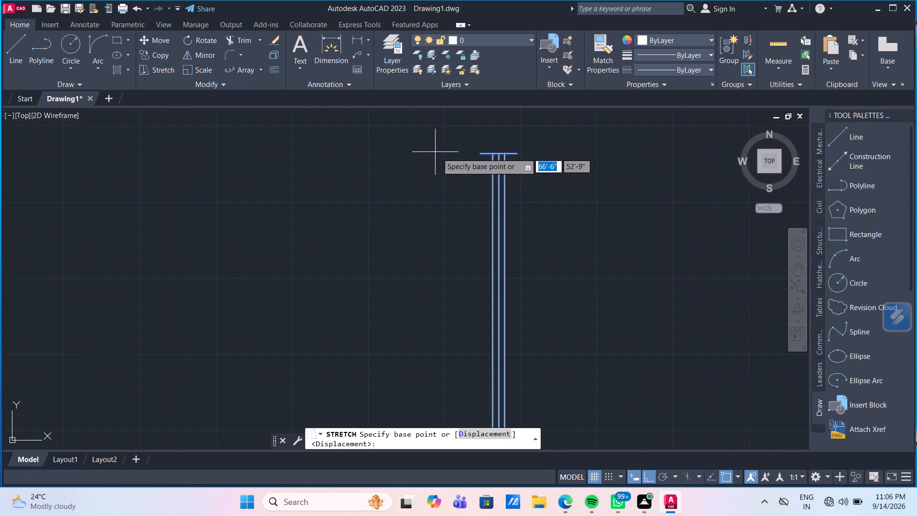
pyautogui.moveTo(498, 156); pyautogui.dragTo(500, 161)
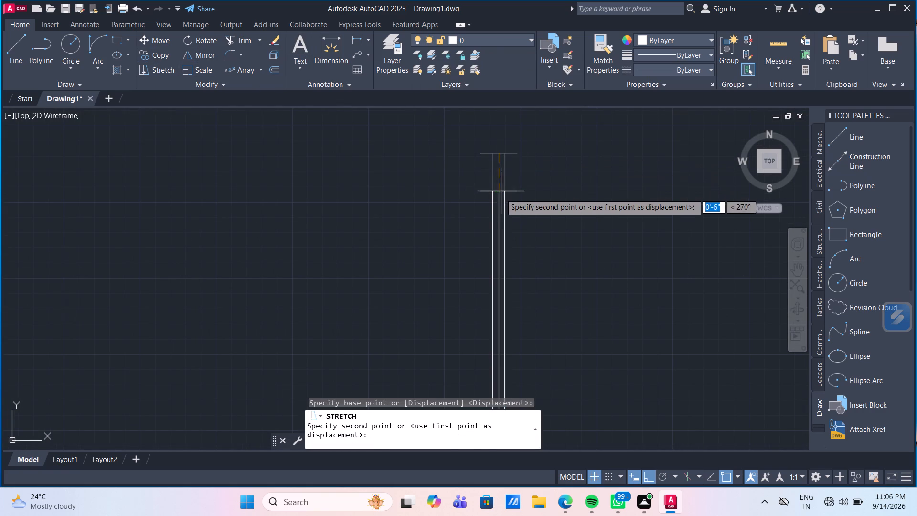
pyautogui.moveTo(500, 198); pyautogui.dragTo(480, 150, button='middle')
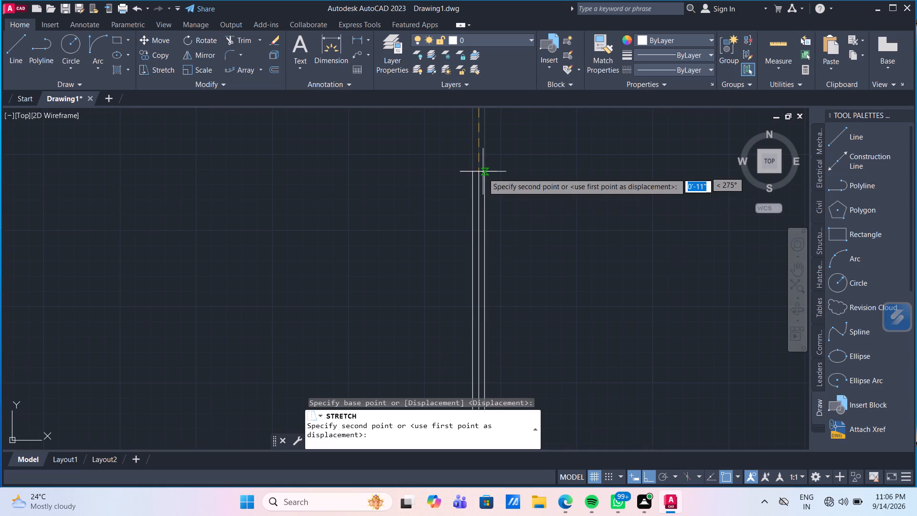
pyautogui.scroll(-1, 488, 193)
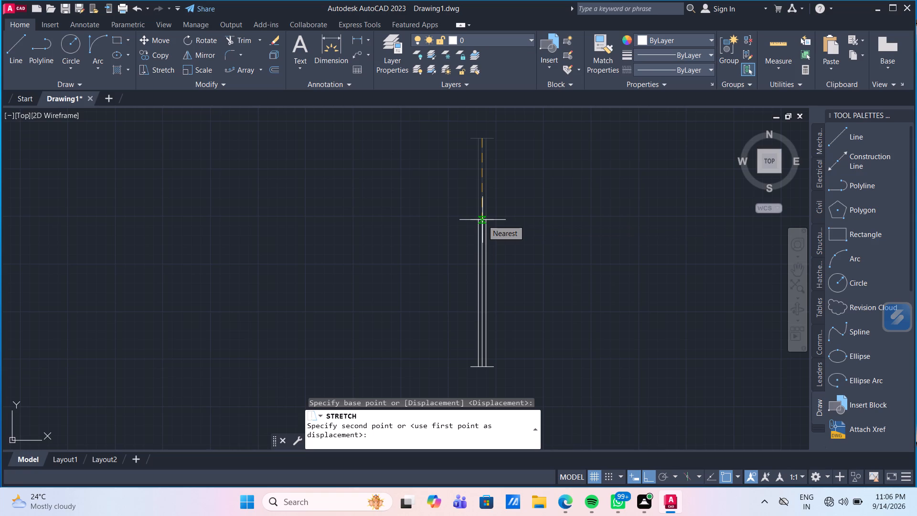
pyautogui.write("3'")
pyautogui.press('Return')
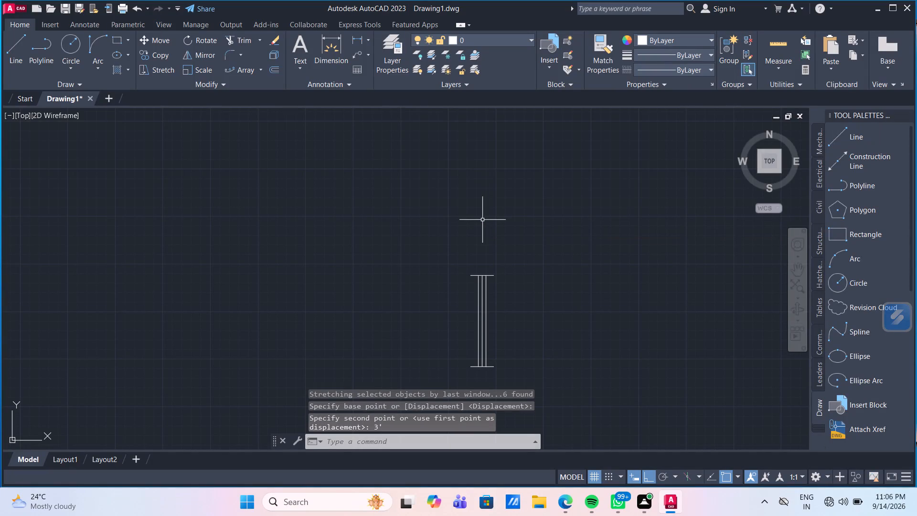
# Copy the shortened window by its midpoint onto the outer-wall mark of the small room just below the kitchen.
pyautogui.scroll(-2, 475, 279)
pyautogui.moveTo(352, 342); pyautogui.dragTo(354, 298, button='middle')
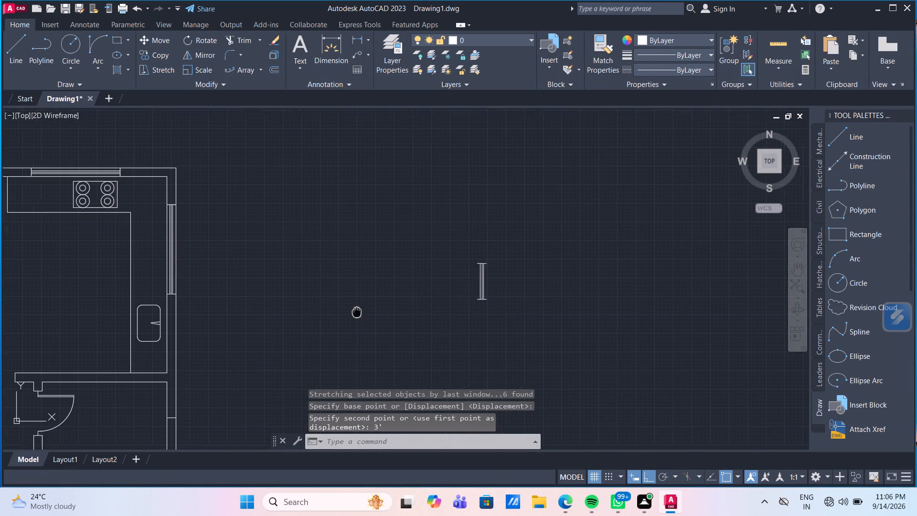
pyautogui.moveTo(354, 298); pyautogui.dragTo(368, 210, button='middle')
pyautogui.moveTo(508, 199); pyautogui.dragTo(516, 213, button='middle')
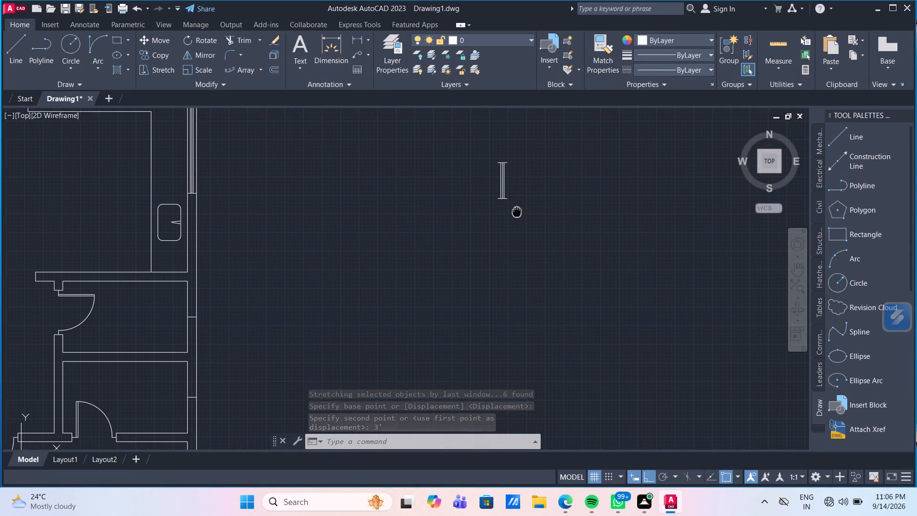
pyautogui.moveTo(533, 219); pyautogui.dragTo(517, 205)
pyautogui.click(484, 142)
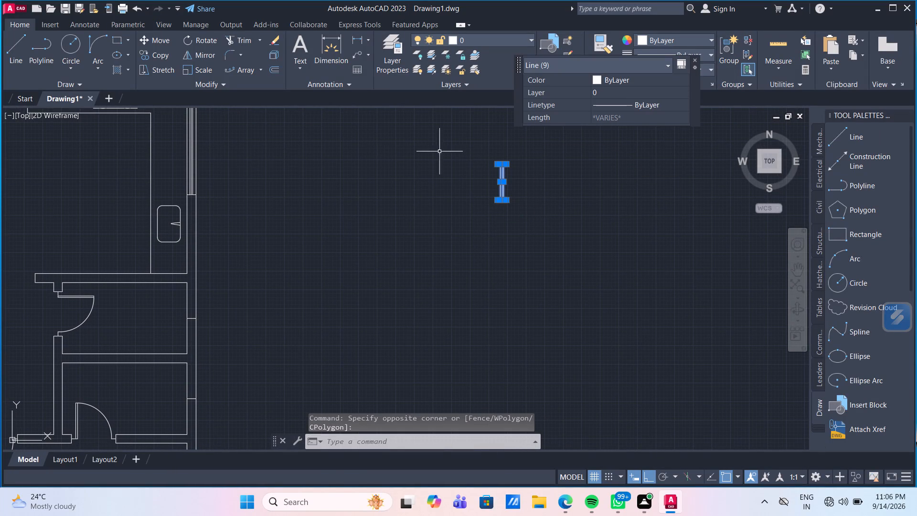
pyautogui.write('CO')
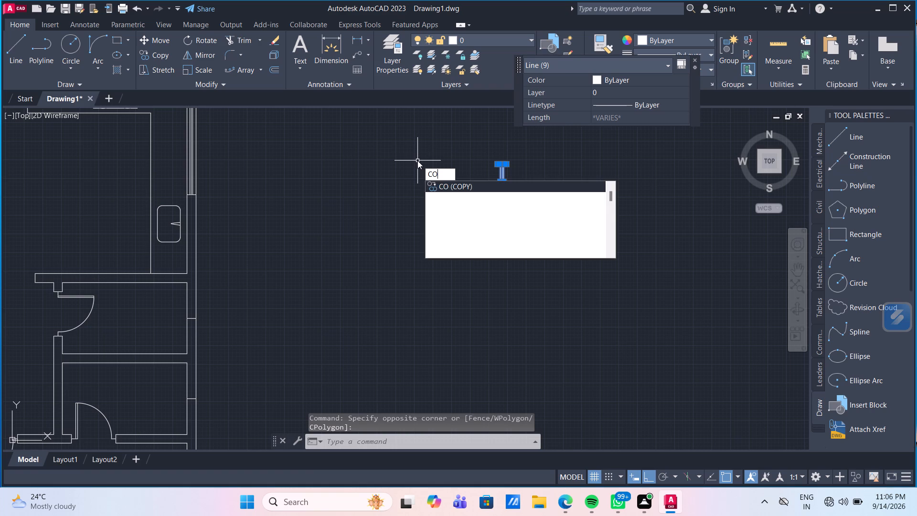
pyautogui.press('Return')
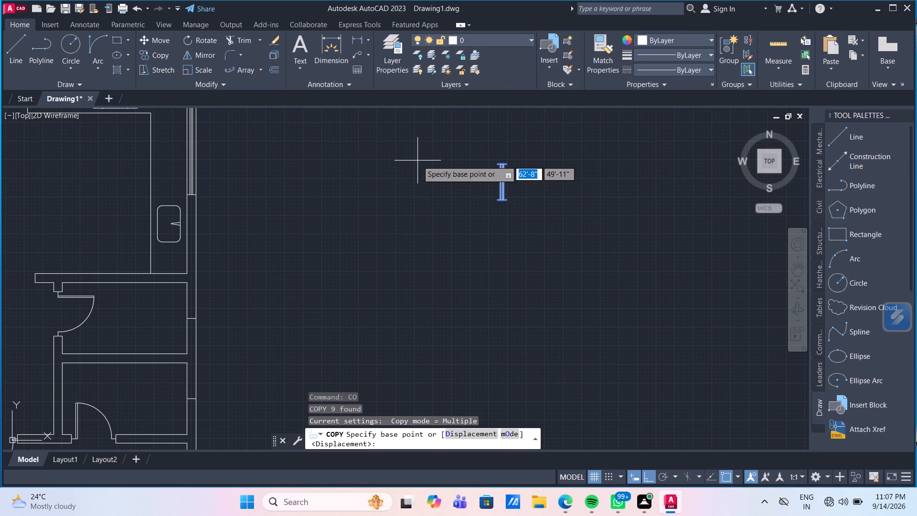
pyautogui.scroll(1, 518, 188)
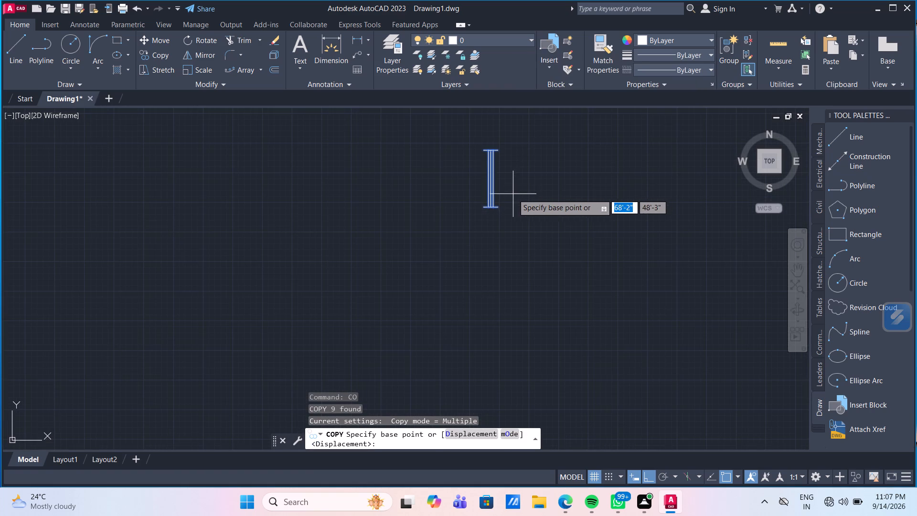
pyautogui.scroll(-3, 512, 195)
pyautogui.scroll(2, 504, 222)
pyautogui.scroll(2, 508, 142)
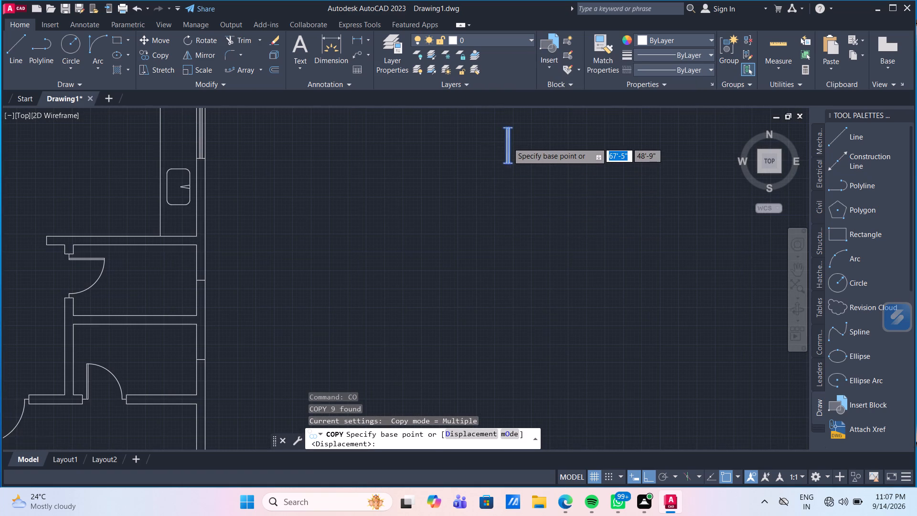
pyautogui.scroll(1, 508, 142)
pyautogui.moveTo(501, 141); pyautogui.dragTo(498, 189, button='middle')
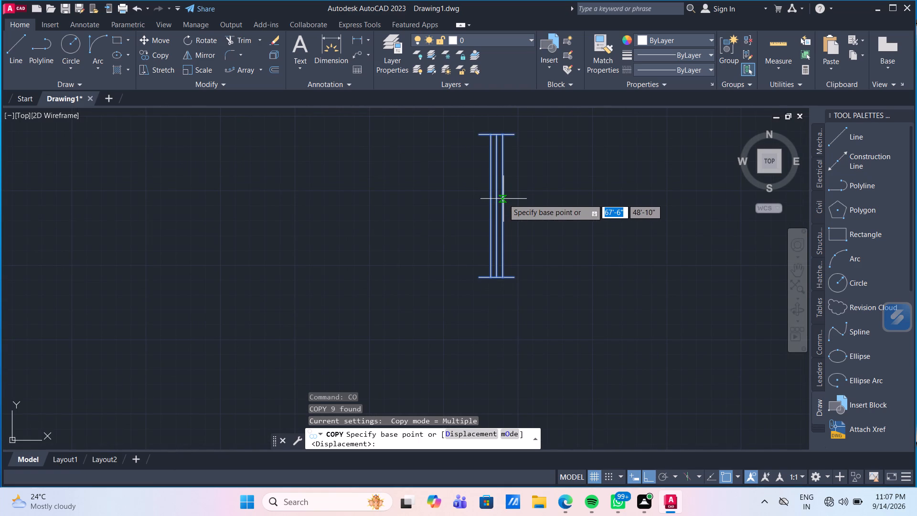
pyautogui.click(495, 207)
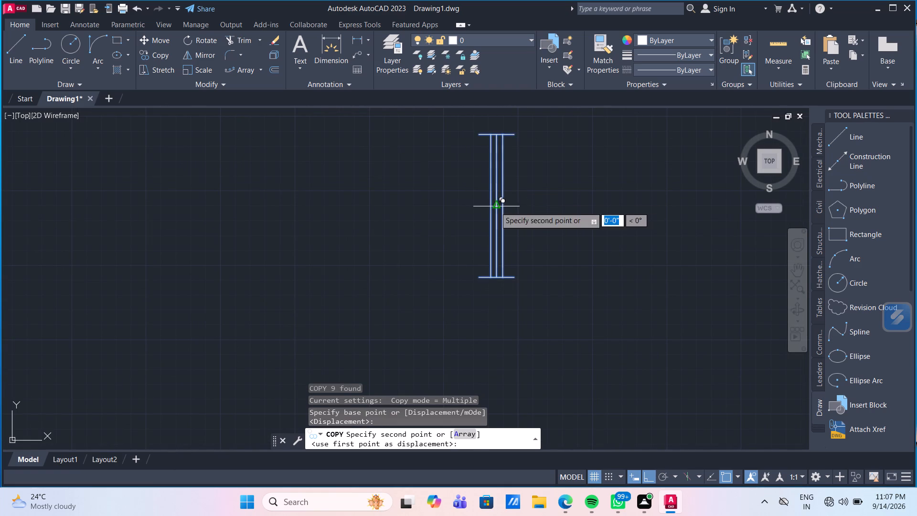
pyautogui.scroll(-2, 462, 216)
pyautogui.moveTo(408, 240); pyautogui.dragTo(451, 193, button='middle')
pyautogui.moveTo(98, 305); pyautogui.dragTo(247, 227, button='middle')
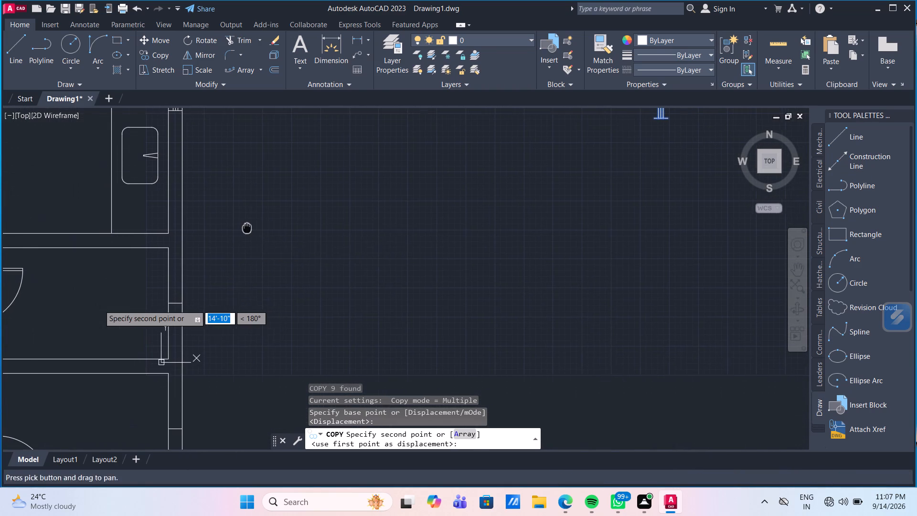
pyautogui.scroll(1, 177, 309)
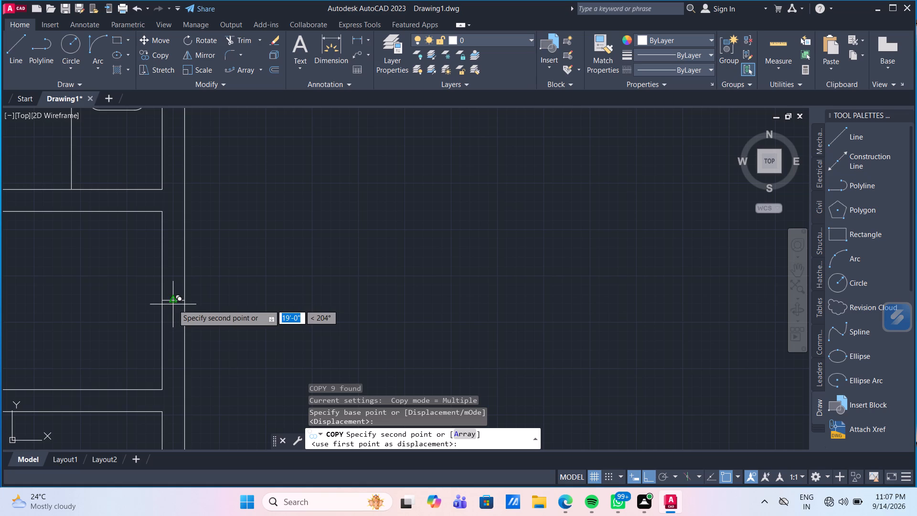
pyautogui.click(173, 304)
# Place another copy at the outer-wall mark of the small room above the lower bedroom, and end the copying.
pyautogui.scroll(-2, 221, 336)
pyautogui.moveTo(221, 336); pyautogui.dragTo(239, 192, button='middle')
pyautogui.scroll(2, 217, 299)
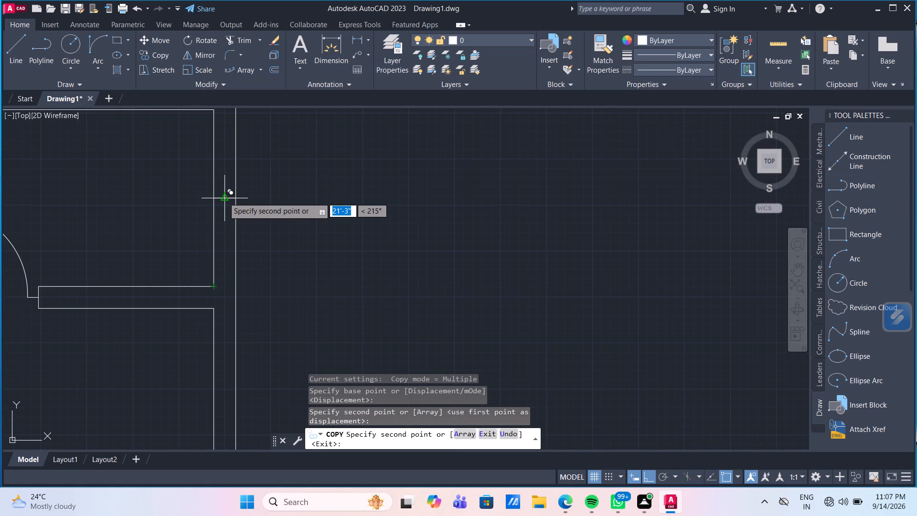
pyautogui.click(224, 197)
pyautogui.scroll(-3, 309, 236)
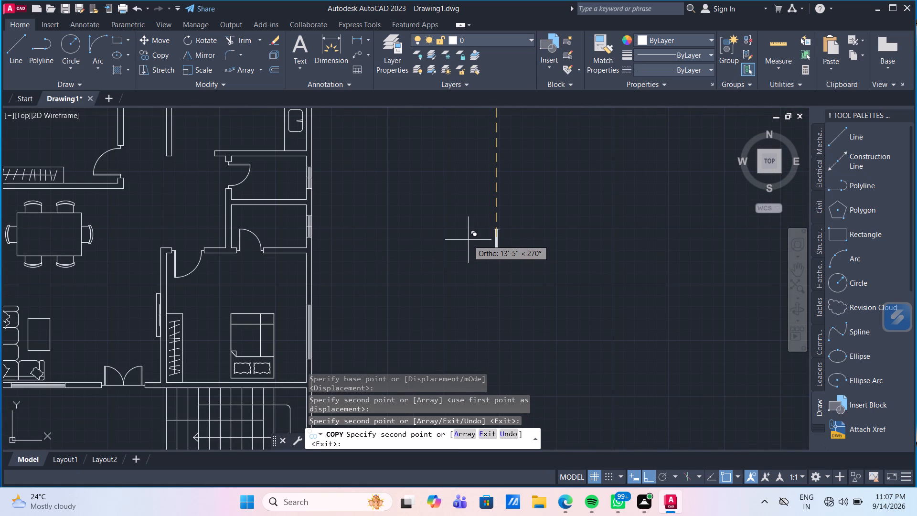
pyautogui.press('Escape')
# Delete the two 6" mark lines crossing the middle of the new windows in the small rooms' outer wall.
pyautogui.scroll(3, 317, 229)
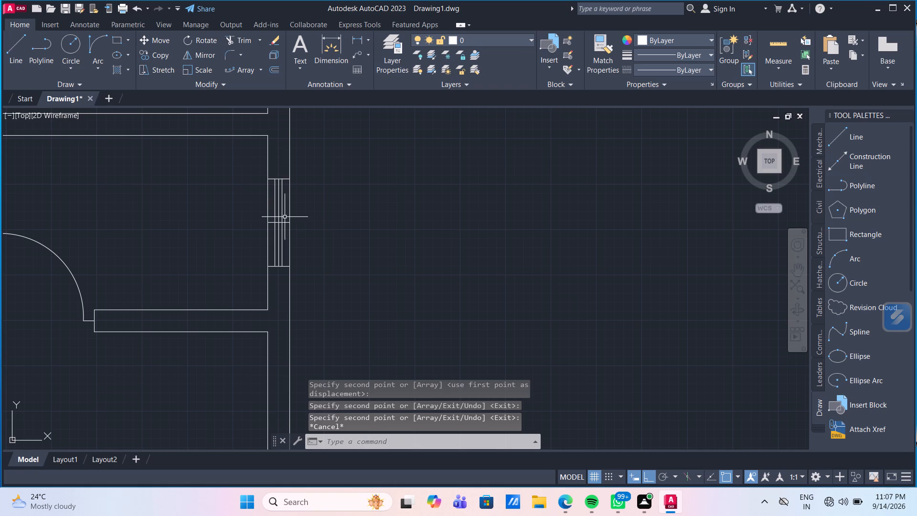
pyautogui.click(286, 222)
pyautogui.scroll(-3, 288, 221)
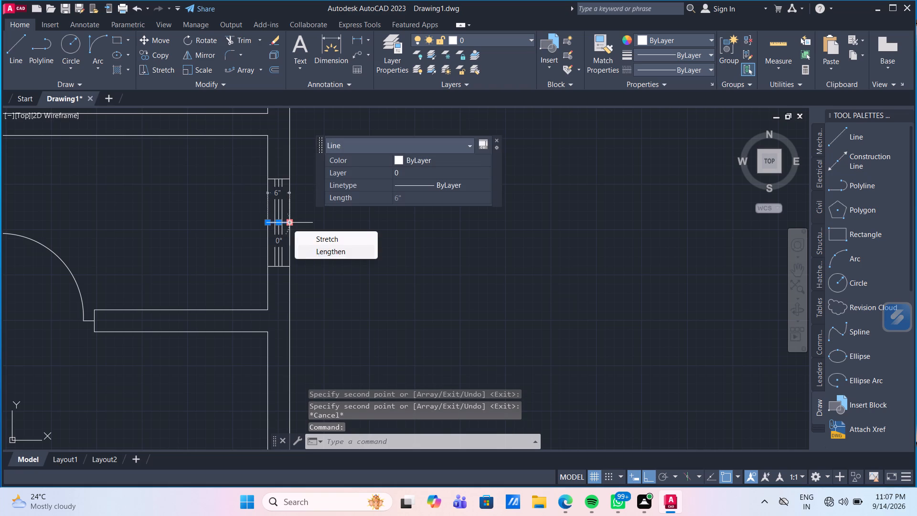
pyautogui.scroll(-2, 411, 238)
pyautogui.moveTo(409, 242); pyautogui.dragTo(379, 350, button='middle')
pyautogui.scroll(-1, 326, 274)
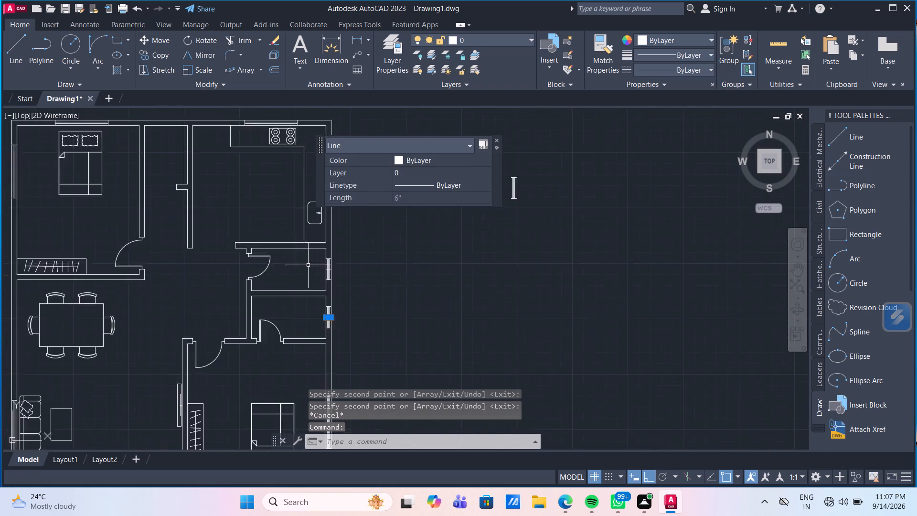
pyautogui.scroll(3, 308, 264)
pyautogui.scroll(1, 393, 289)
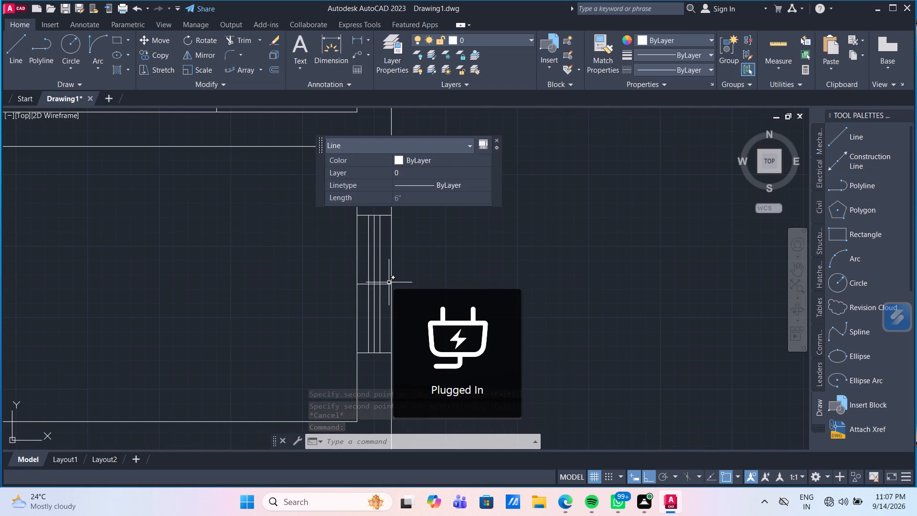
pyautogui.click(389, 282)
pyautogui.click(385, 285)
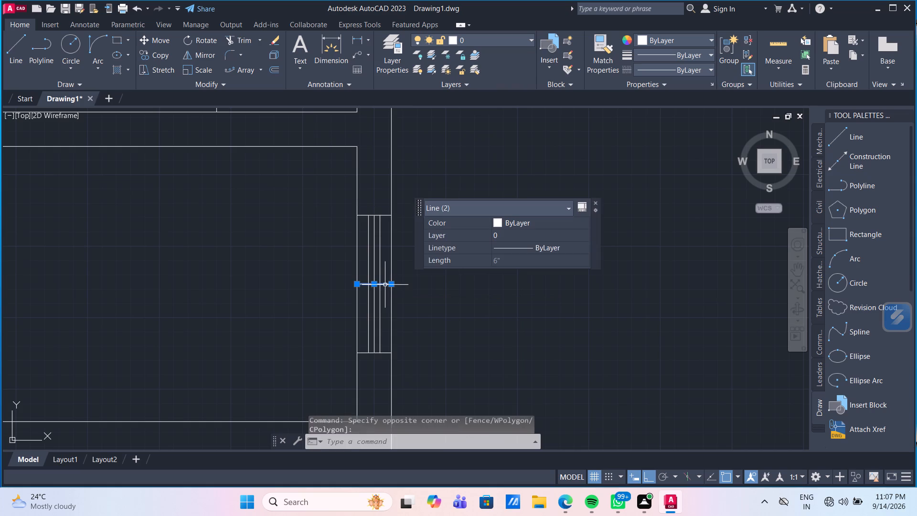
pyautogui.scroll(-2, 445, 307)
pyautogui.scroll(-1, 515, 329)
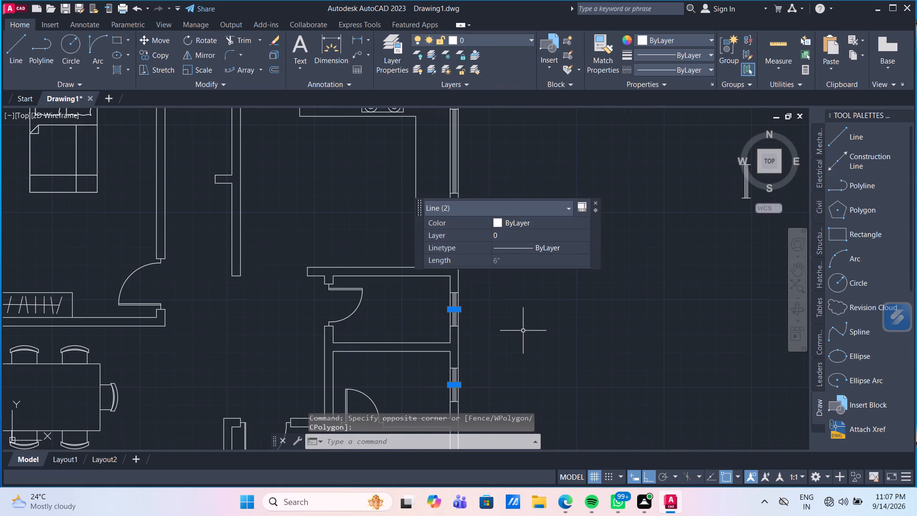
pyautogui.press('Delete')
# Delete the leftover short window symbol standing outside the plan.
pyautogui.scroll(-3, 524, 330)
pyautogui.moveTo(522, 350); pyautogui.dragTo(509, 269, button='middle')
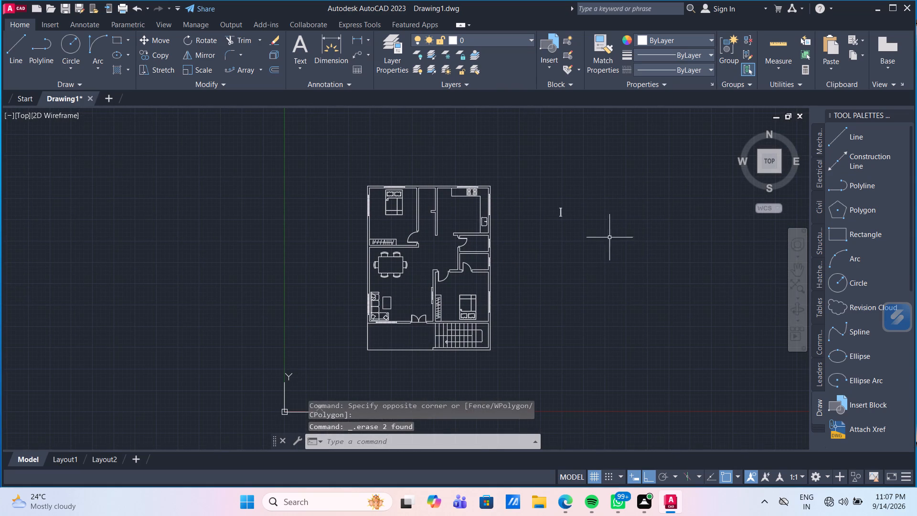
pyautogui.moveTo(609, 251); pyautogui.dragTo(588, 221)
pyautogui.click(541, 165)
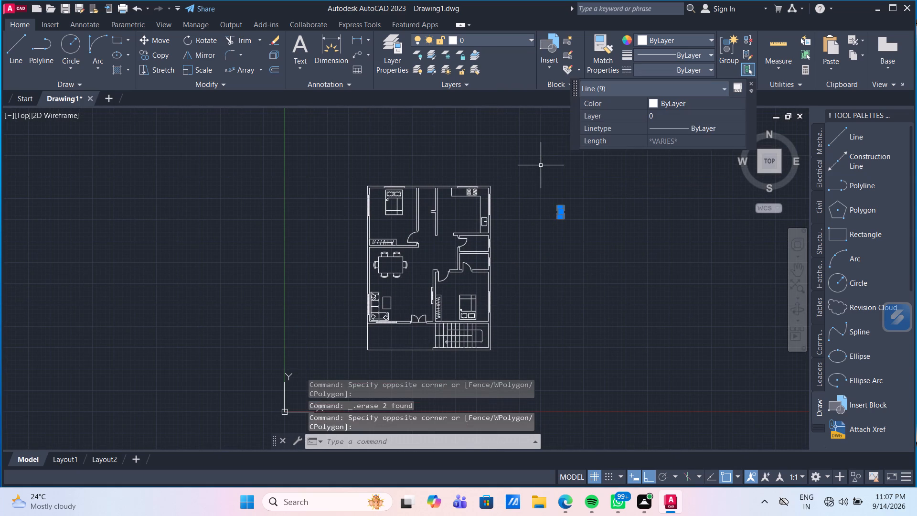
pyautogui.press('Delete')
# Add a multiline text label in the sitout reading SITOUT with 7'6" X 16' on the second line.
pyautogui.scroll(-1, 435, 288)
pyautogui.scroll(1, 437, 295)
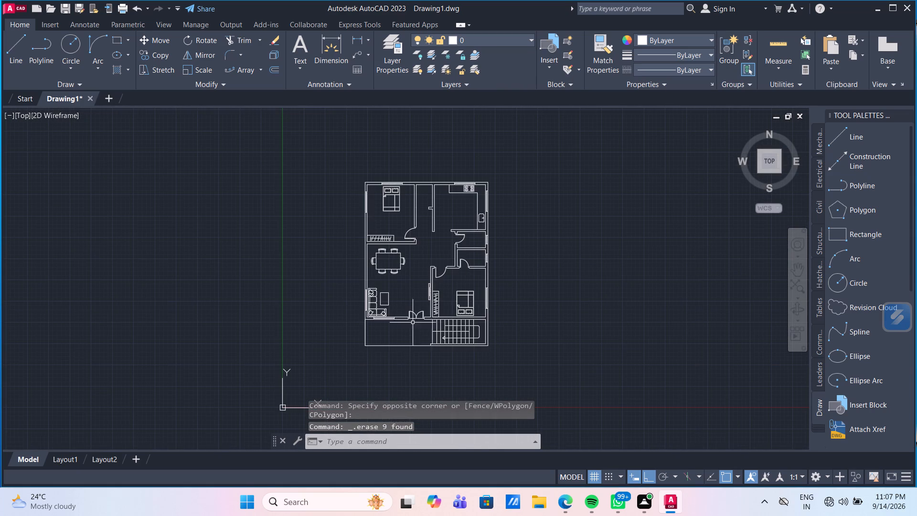
pyautogui.scroll(2, 413, 322)
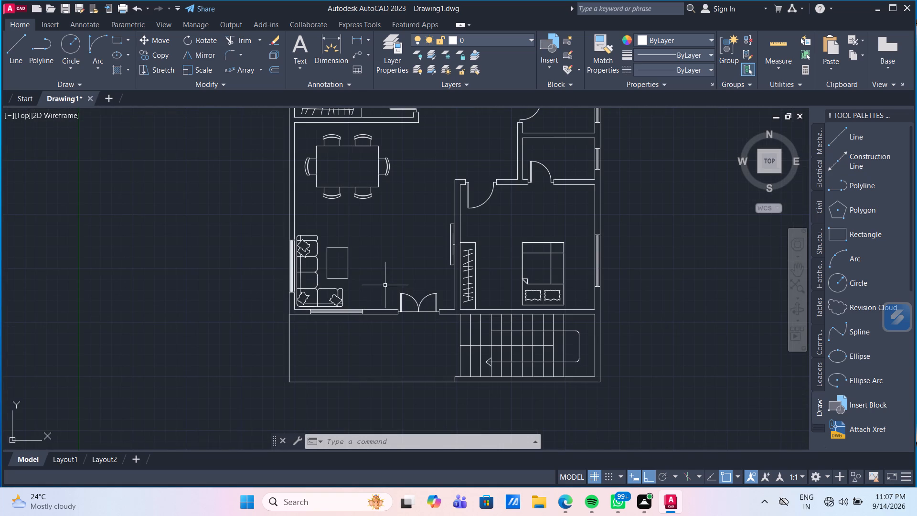
pyautogui.moveTo(299, 44); pyautogui.dragTo(302, 51)
pyautogui.click(338, 332)
pyautogui.click(398, 354)
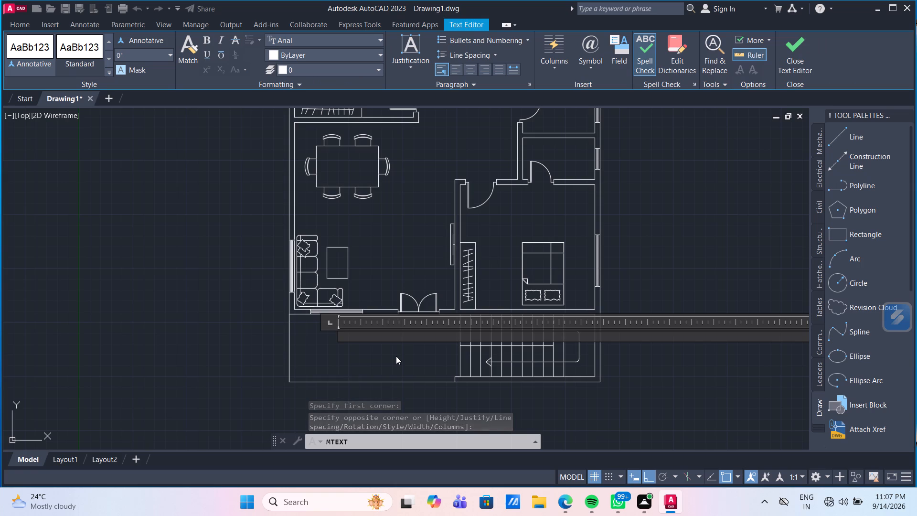
pyautogui.write('SITOUT')
pyautogui.press('Return')
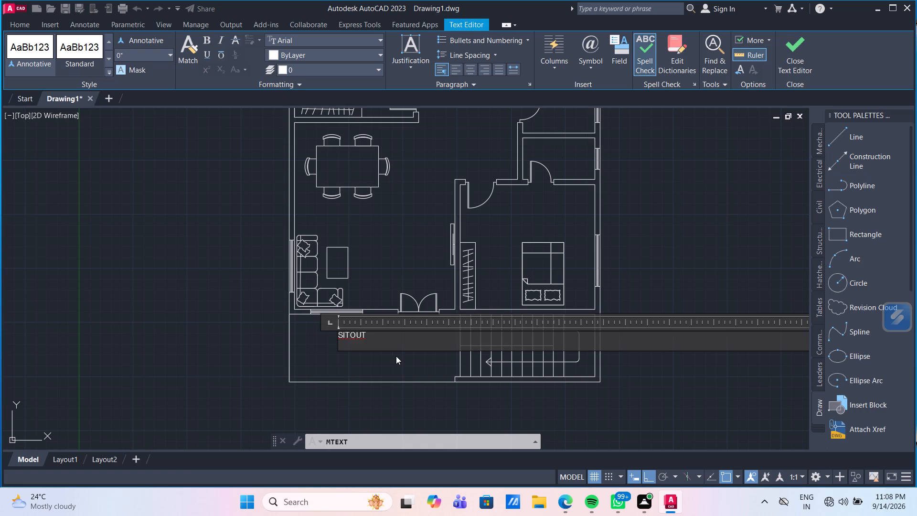
pyautogui.press('7')
pyautogui.press("'")
pyautogui.write('6"')
pyautogui.press('space')
pyautogui.write('X')
pyautogui.press('space')
pyautogui.write("16'")
# Indent the SITOUT line by one space so it sits centred above the dimensions.
pyautogui.click(373, 336)
pyautogui.click(339, 333)
pyautogui.press('space')
pyautogui.press('space')
pyautogui.press('BackSpace')
# Set the text height of both lines of the sitout label to 6" and finish the text.
pyautogui.moveTo(375, 346); pyautogui.dragTo(333, 330)
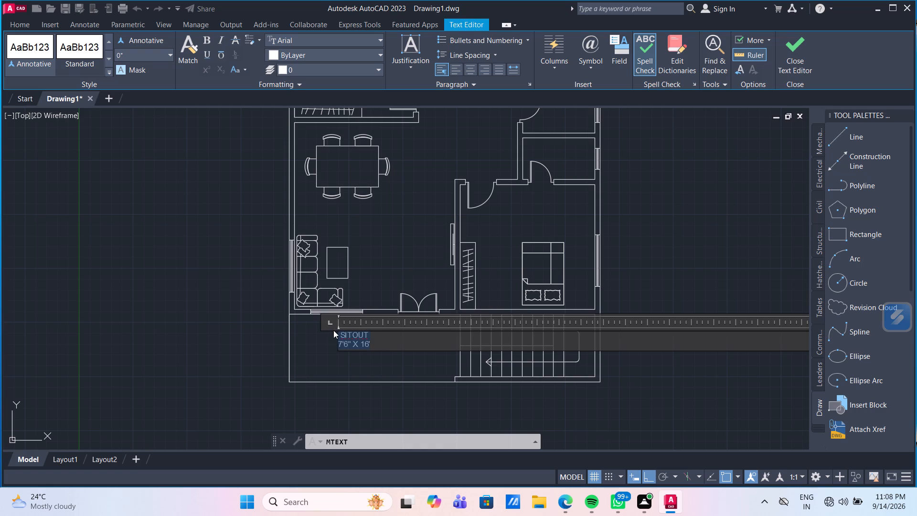
pyautogui.click(141, 55)
pyautogui.write('6"')
pyautogui.press('Return')
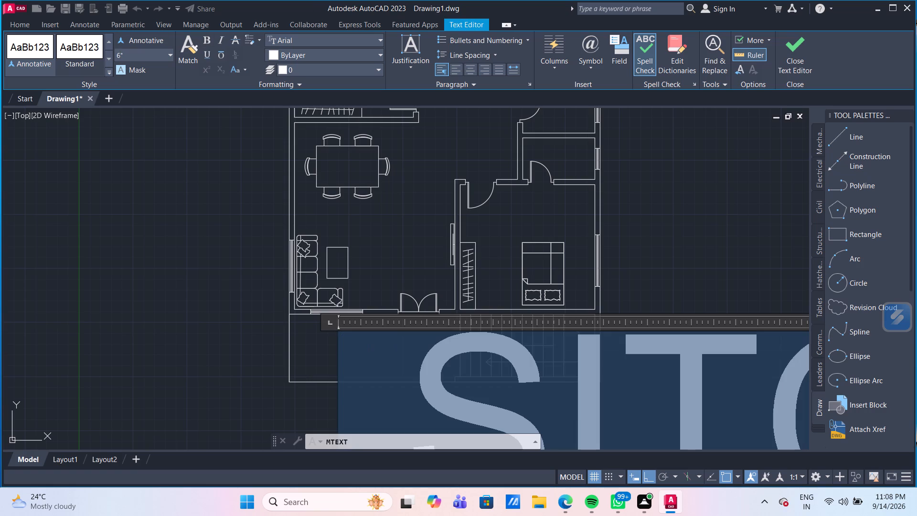
pyautogui.click(373, 234)
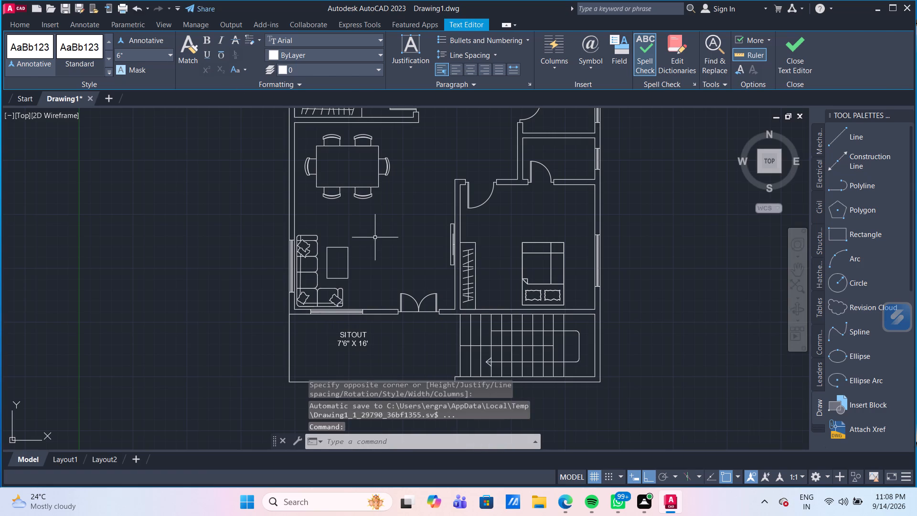
# Copy the sitout label with Ortho off, placing copies in the living and dining space between table and sofa and in the lower bedroom.
pyautogui.click(345, 337)
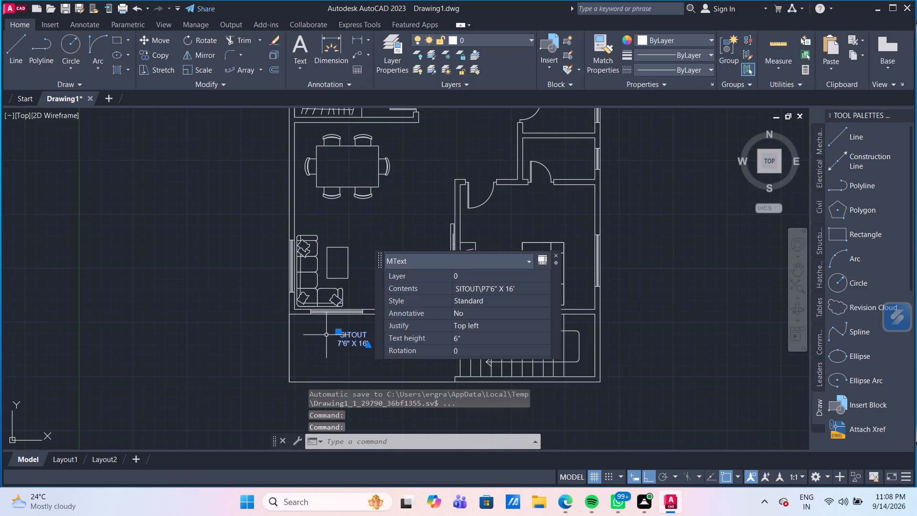
pyautogui.write('CO')
pyautogui.press('Return')
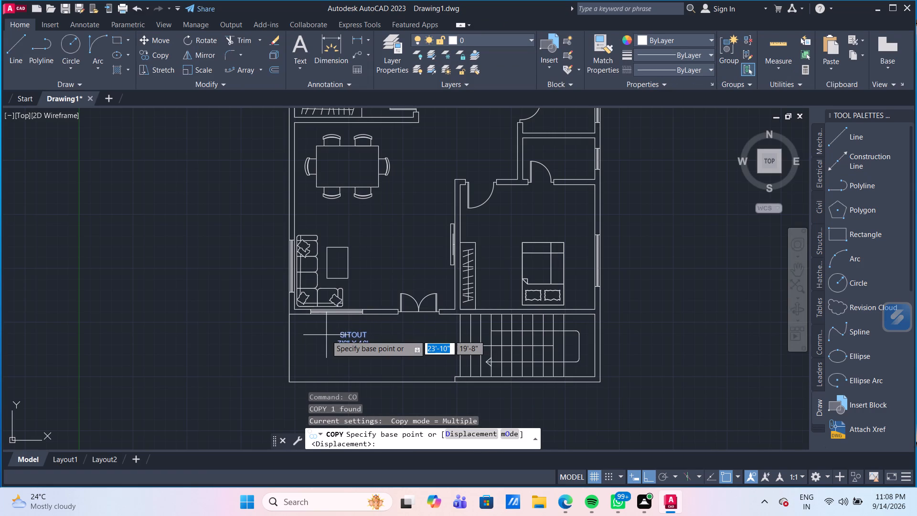
pyautogui.click(341, 334)
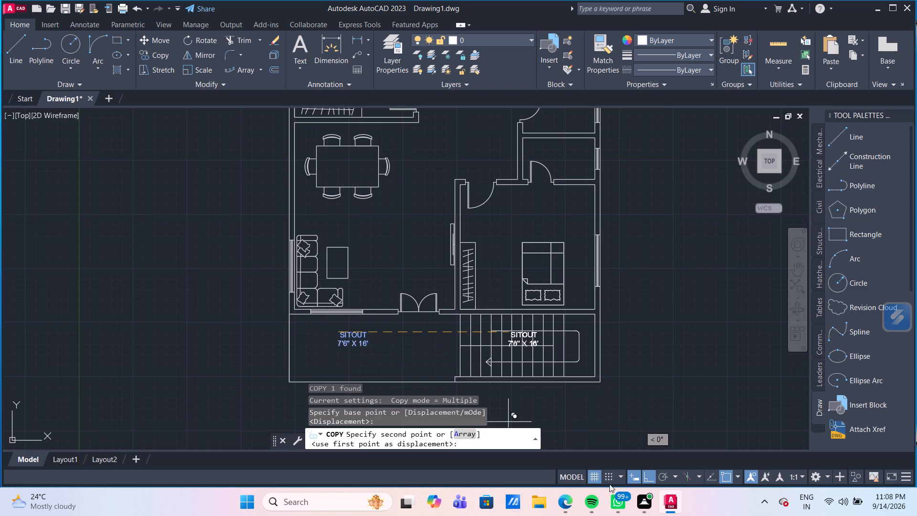
pyautogui.click(652, 477)
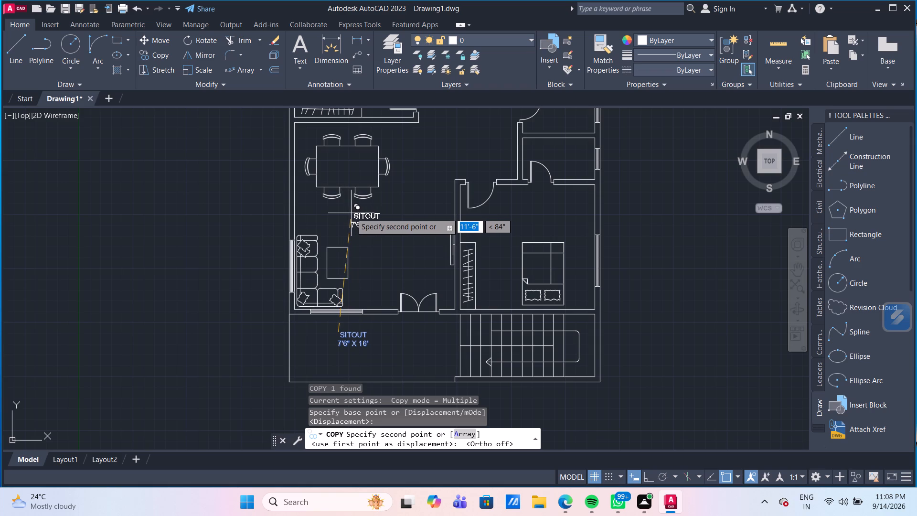
pyautogui.click(352, 213)
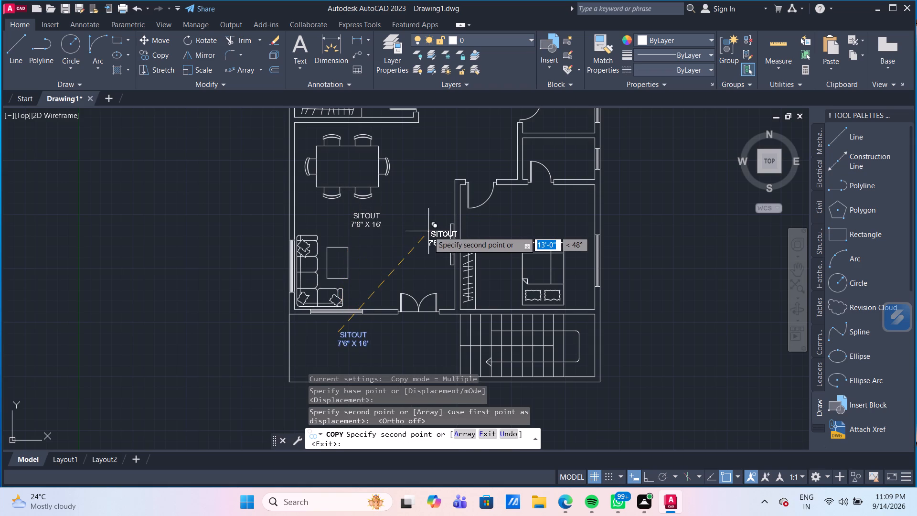
pyautogui.click(515, 207)
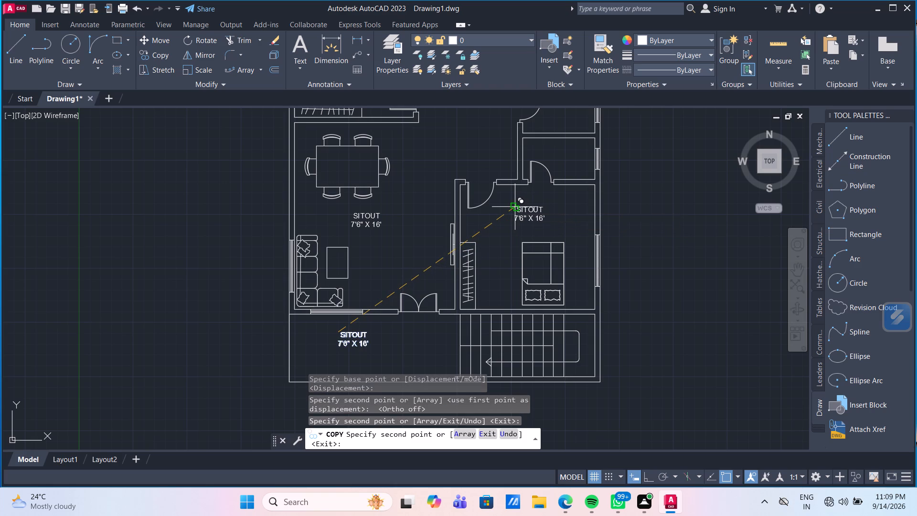
# Place further copies of the label in the two small rooms between the kitchen and the lower bedroom.
pyautogui.scroll(-2, 515, 207)
pyautogui.scroll(1, 527, 188)
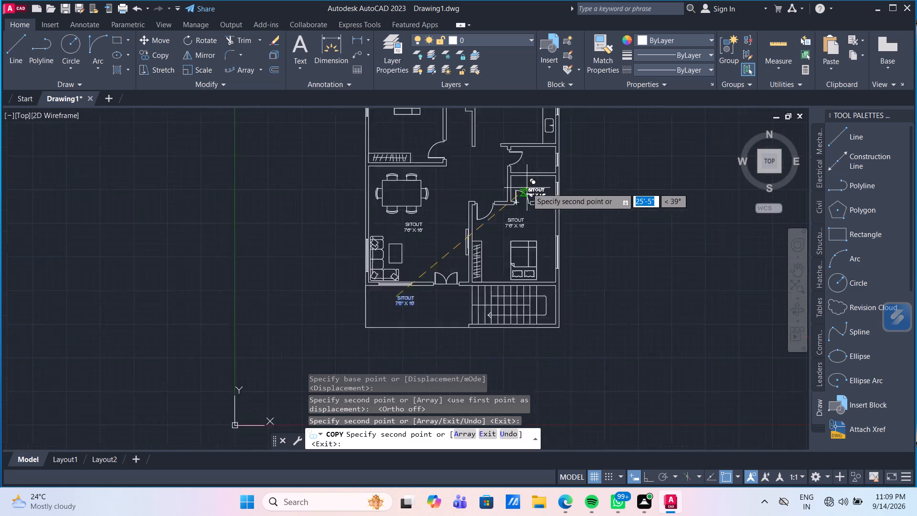
pyautogui.scroll(2, 527, 188)
pyautogui.moveTo(529, 174); pyautogui.dragTo(532, 220, button='middle')
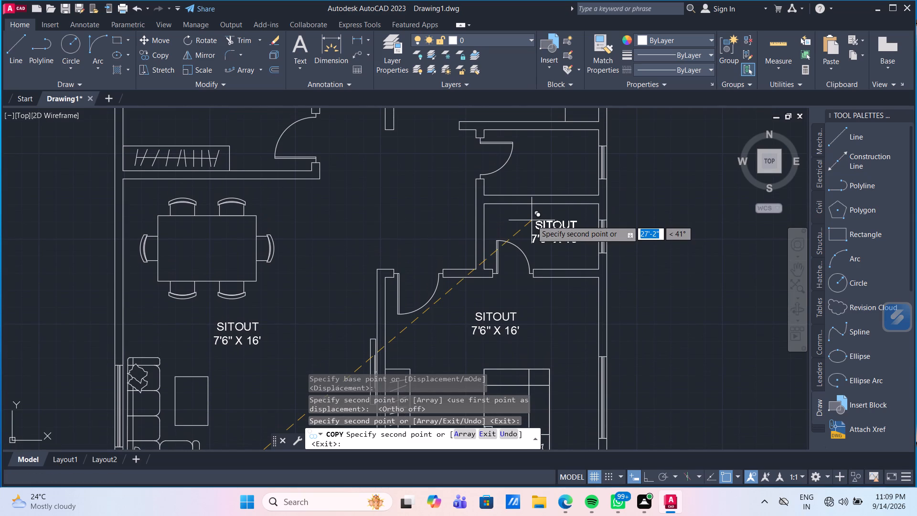
pyautogui.click(537, 219)
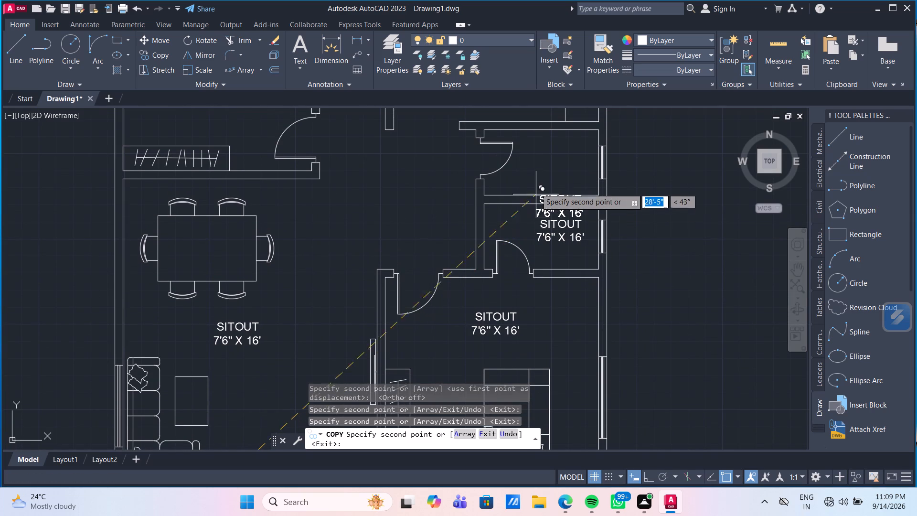
pyautogui.click(535, 150)
# Place a copy of the label in the upper bedroom, between the bed and the wardrobe.
pyautogui.scroll(-2, 519, 183)
pyautogui.moveTo(513, 184); pyautogui.dragTo(512, 290, button='middle')
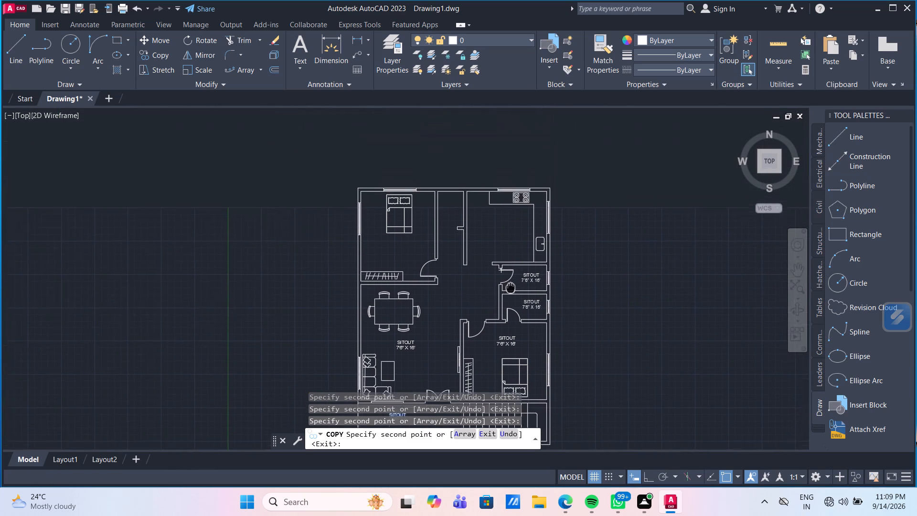
pyautogui.moveTo(512, 290); pyautogui.dragTo(512, 295, button='middle')
pyautogui.scroll(2, 390, 252)
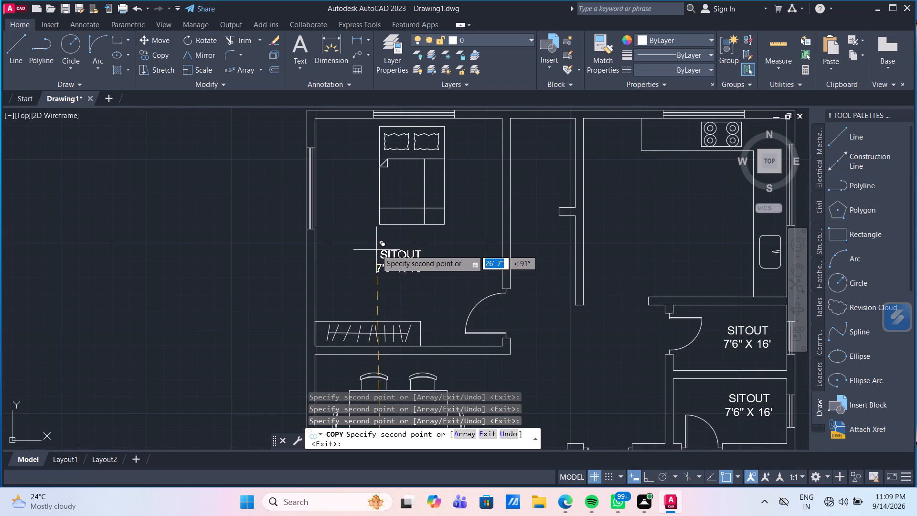
pyautogui.scroll(-2, 376, 250)
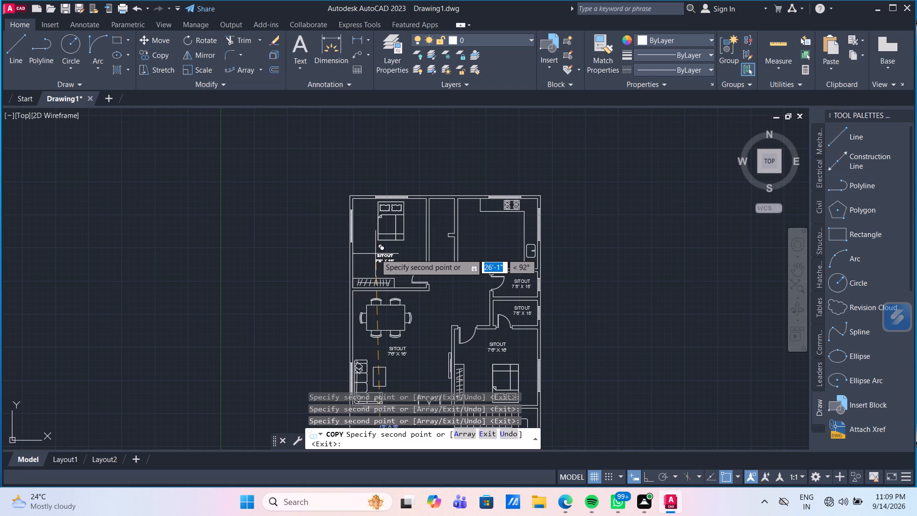
pyautogui.click(375, 254)
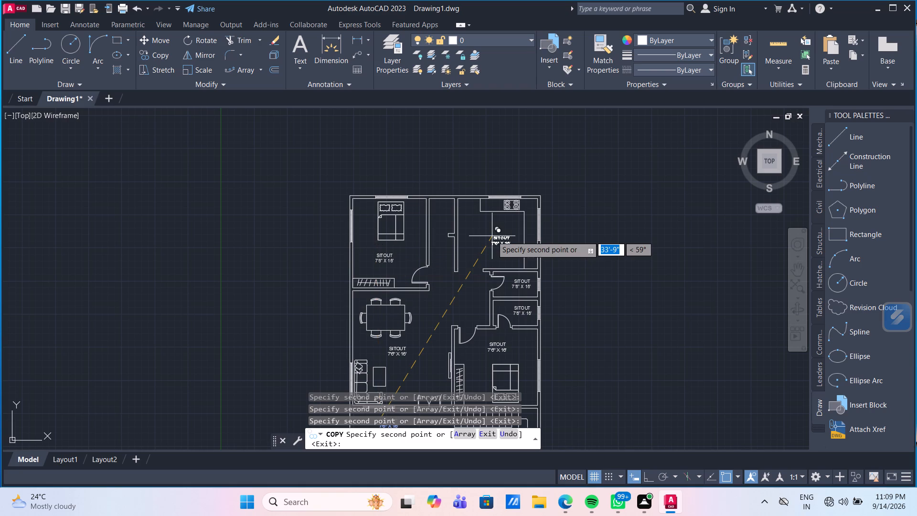
# Place copies of the label in the kitchen and in the narrow room beside it, and end the copying.
pyautogui.scroll(2, 492, 236)
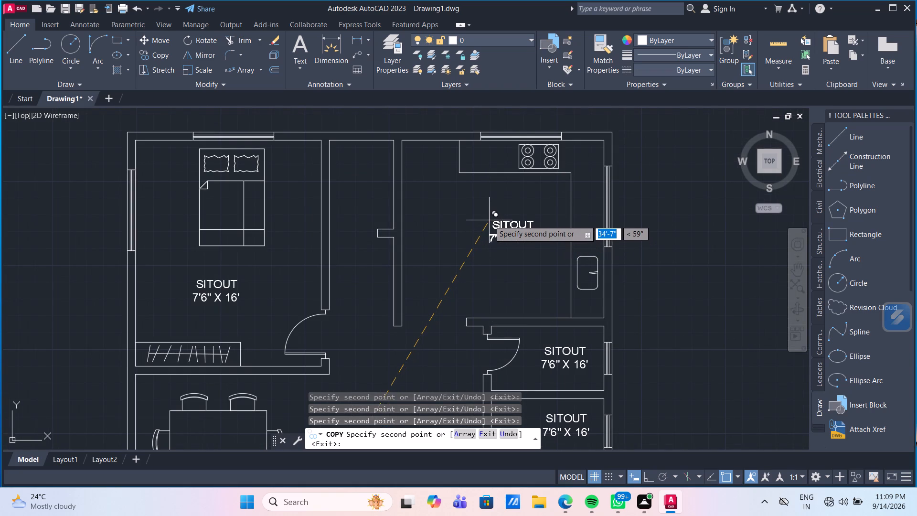
pyautogui.click(486, 220)
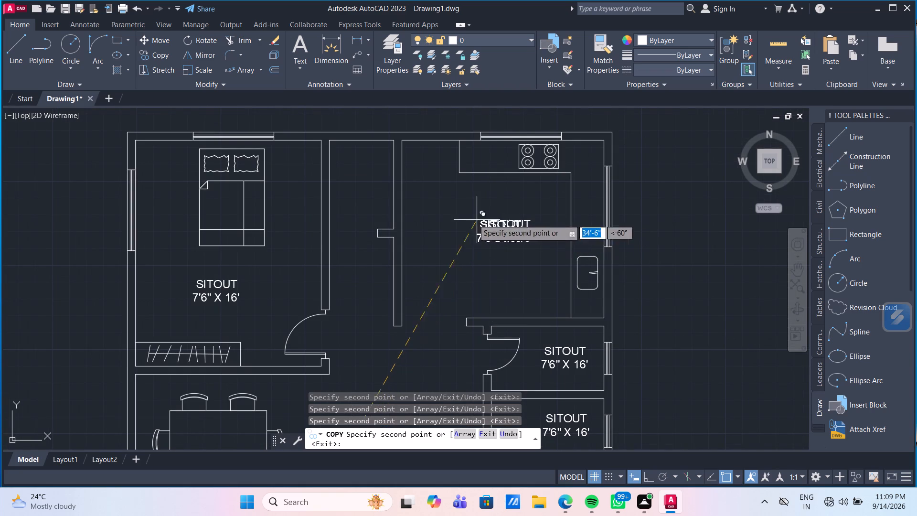
pyautogui.scroll(1, 347, 172)
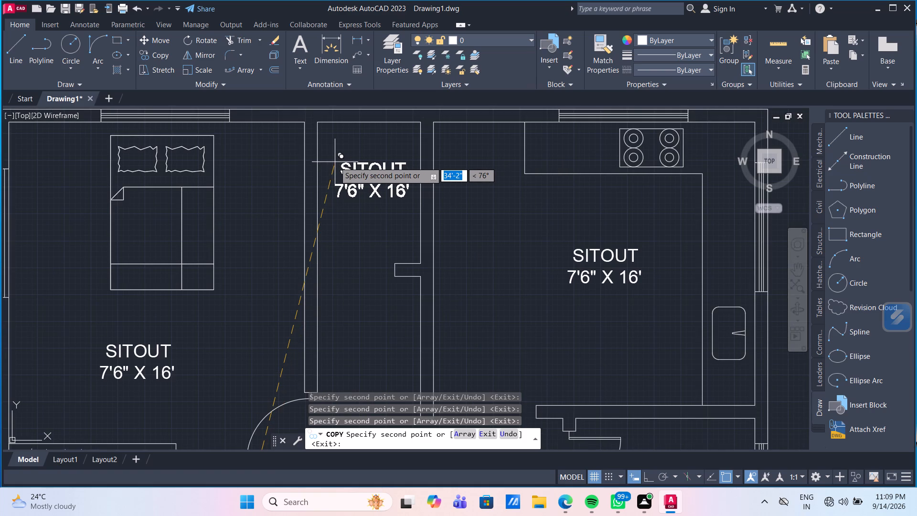
pyautogui.click(334, 162)
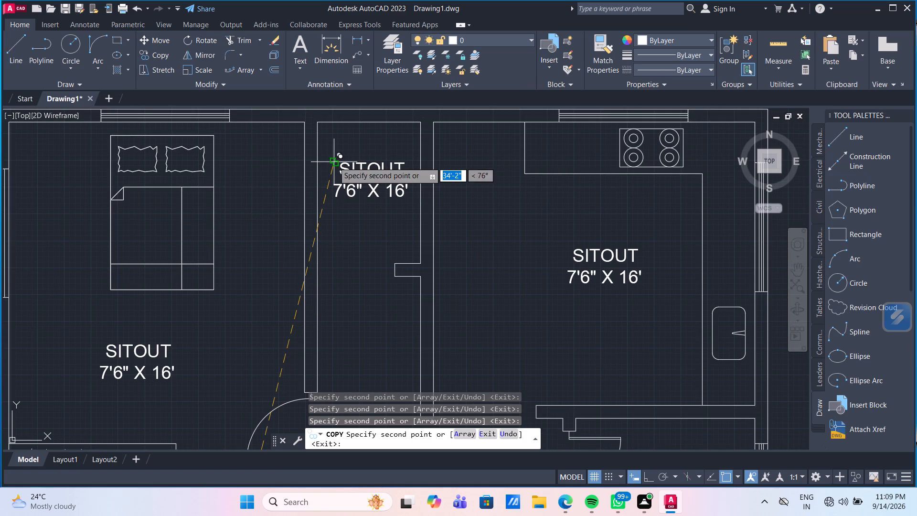
pyautogui.press('Escape')
pyautogui.scroll(-3, 428, 186)
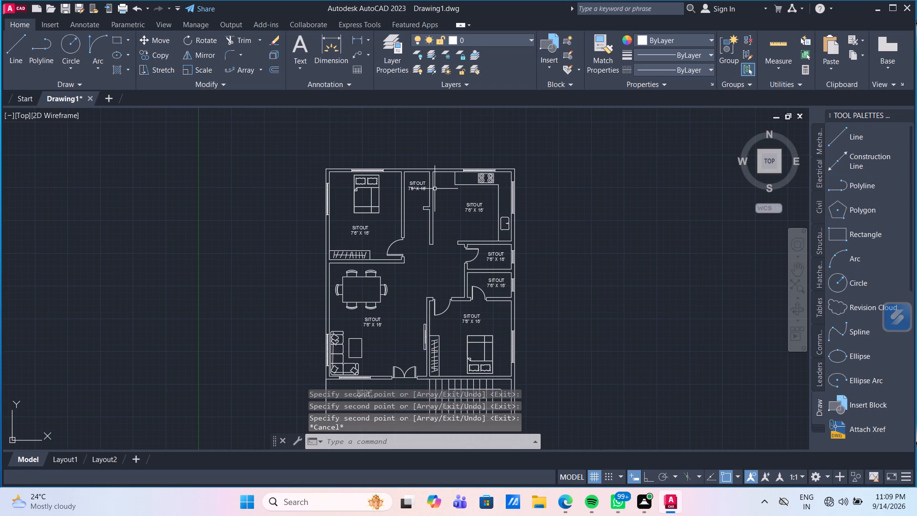
pyautogui.scroll(2, 352, 240)
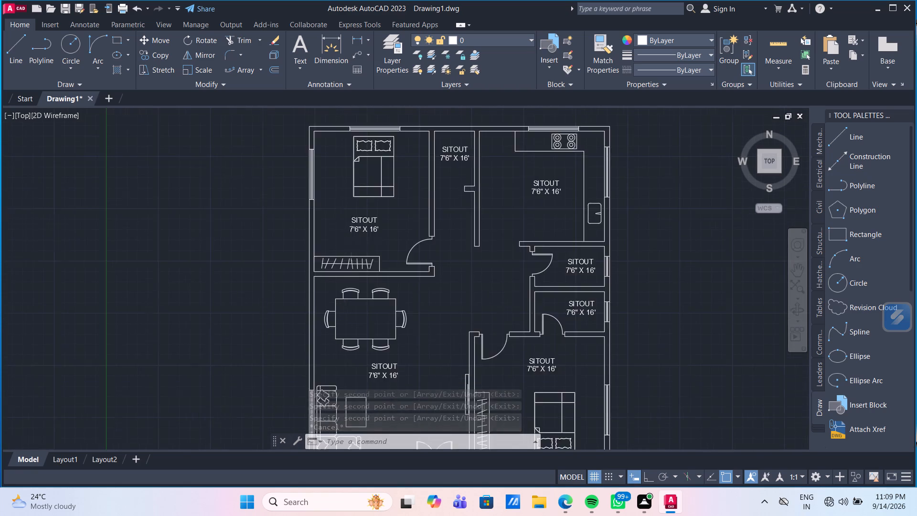
# Change the name on the upper bedroom's label, between the bed and the wardrobe, to BED ROOM.
pyautogui.doubleClick(370, 207)
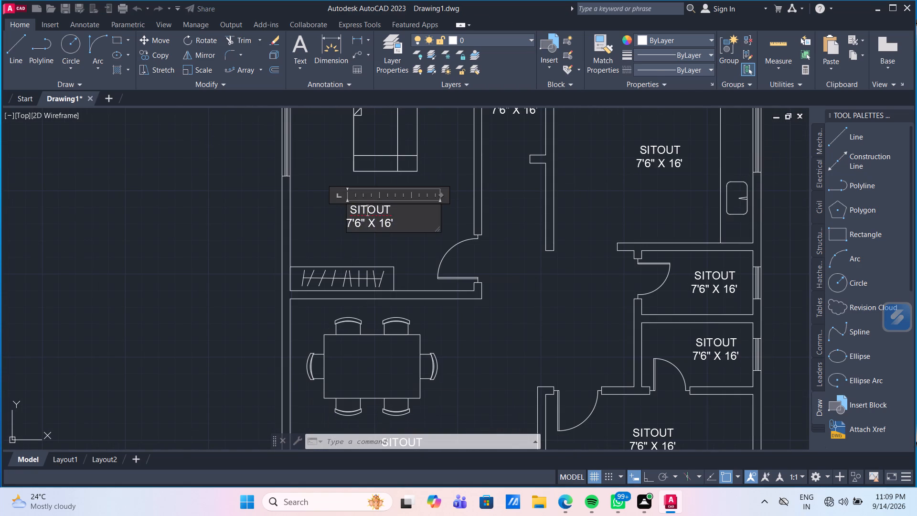
pyautogui.click(397, 212)
pyautogui.press('BackSpace')
pyautogui.press('BackSpace')
pyautogui.press('BackSpace')
pyautogui.press('BackSpace')
pyautogui.press('BackSpace')
pyautogui.press('BackSpace')
pyautogui.press('BackSpace')
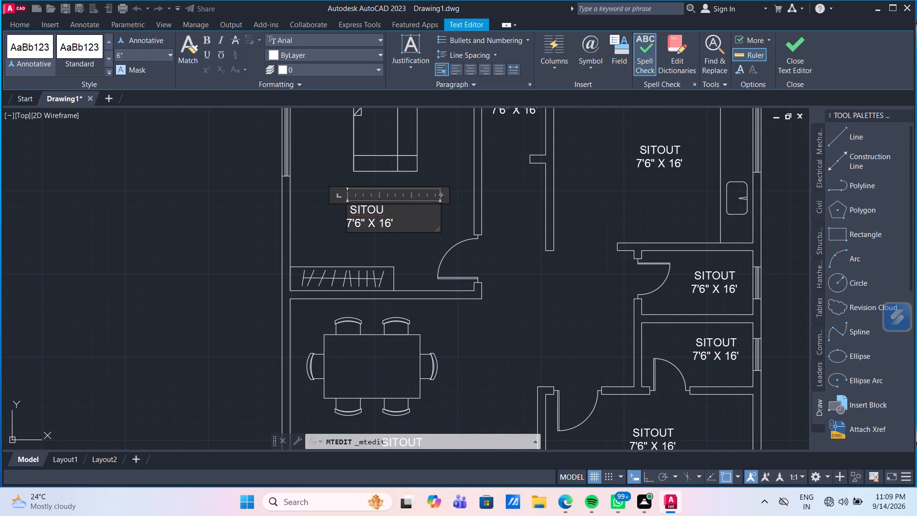
pyautogui.write('BED ROOM')
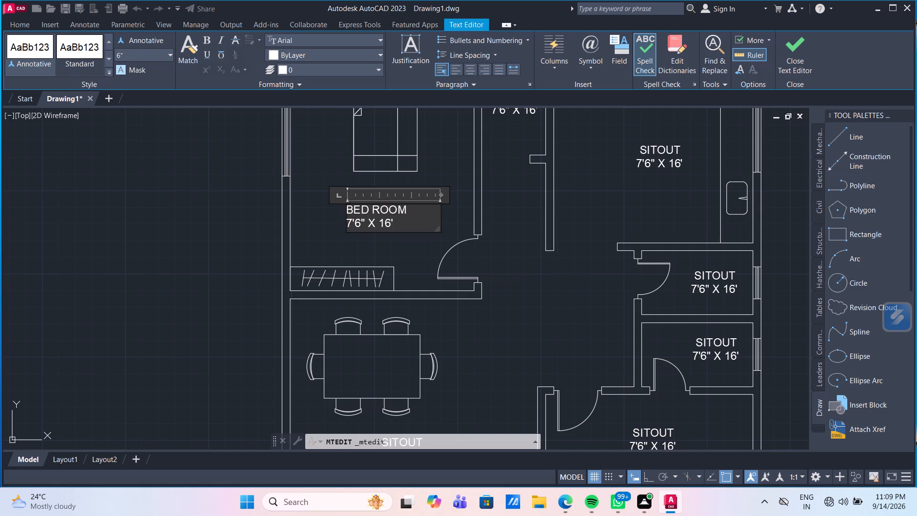
# Change the dimension line of the upper bedroom's label to 14' X 11'6".
pyautogui.click(359, 222)
pyautogui.press('Right')
pyautogui.press('BackSpace')
pyautogui.press('BackSpace')
pyautogui.press('BackSpace')
pyautogui.press('BackSpace')
pyautogui.write('14')
pyautogui.press("'")
pyautogui.press('Right')
pyautogui.press('Right')
pyautogui.press('Right')
pyautogui.press('Right')
pyautogui.press('Right')
pyautogui.press('BackSpace')
pyautogui.press('1')
pyautogui.press('Right')
pyautogui.write('6"')
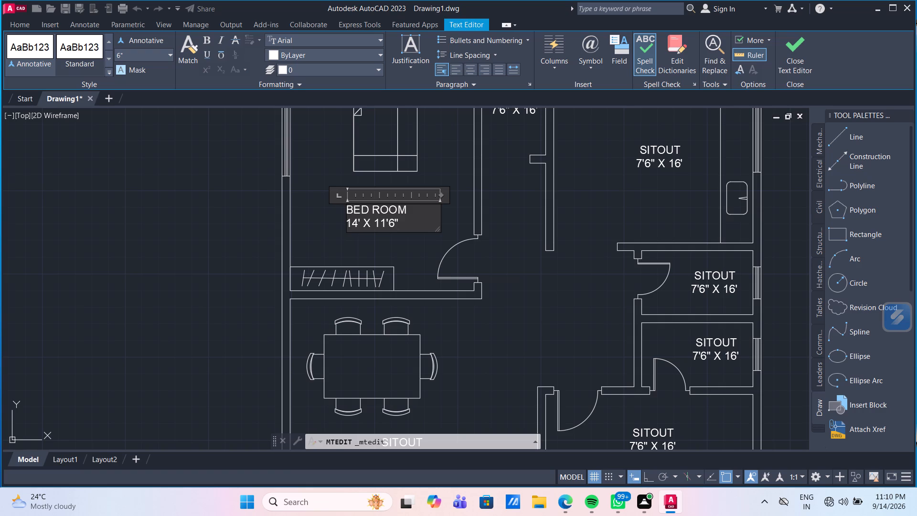
# Indent the bedroom label's dimension line by one space beneath the name and finish editing the text.
pyautogui.click(347, 223)
pyautogui.press('space')
pyautogui.press('space')
pyautogui.press('BackSpace')
pyautogui.click(381, 238)
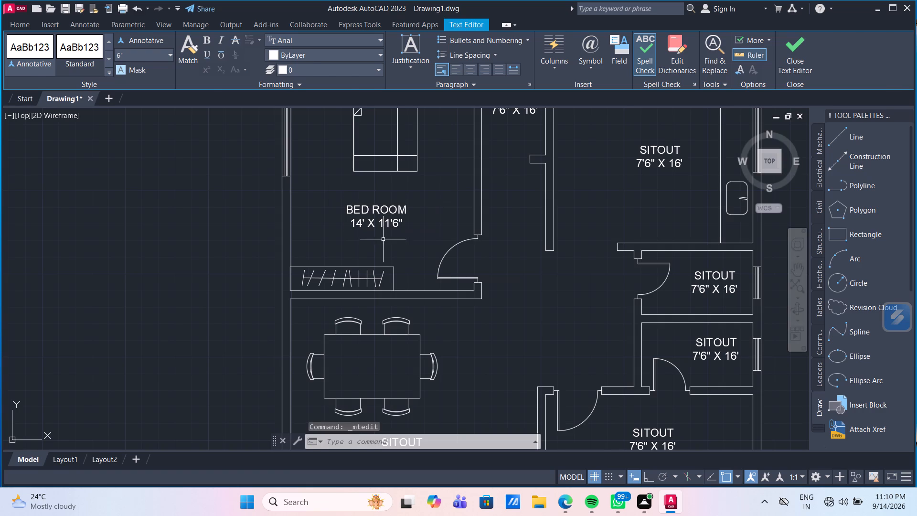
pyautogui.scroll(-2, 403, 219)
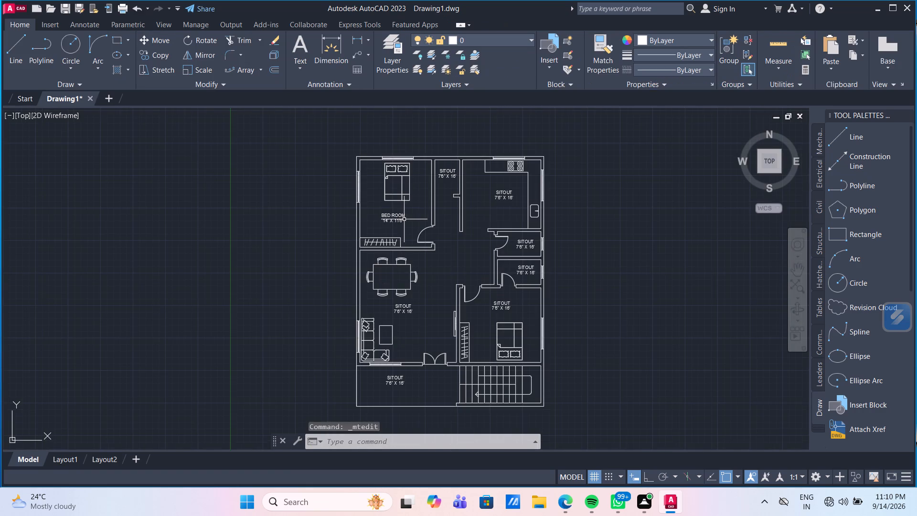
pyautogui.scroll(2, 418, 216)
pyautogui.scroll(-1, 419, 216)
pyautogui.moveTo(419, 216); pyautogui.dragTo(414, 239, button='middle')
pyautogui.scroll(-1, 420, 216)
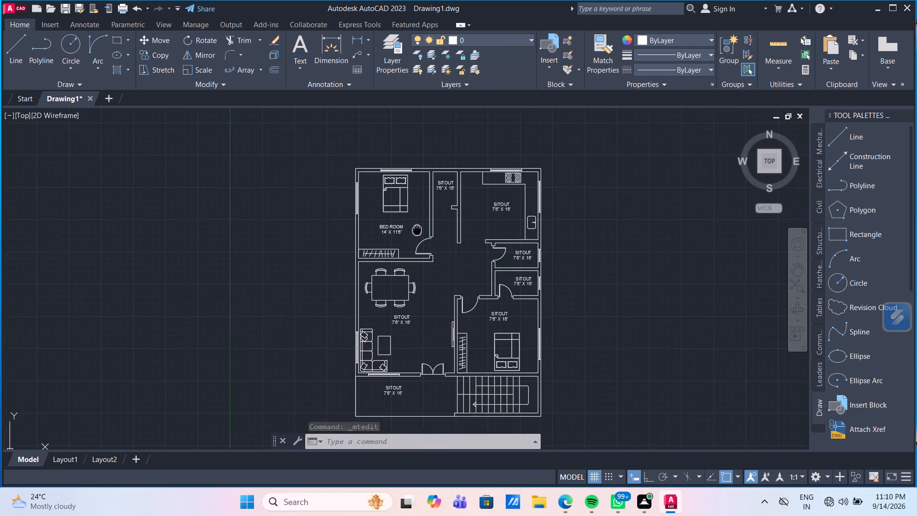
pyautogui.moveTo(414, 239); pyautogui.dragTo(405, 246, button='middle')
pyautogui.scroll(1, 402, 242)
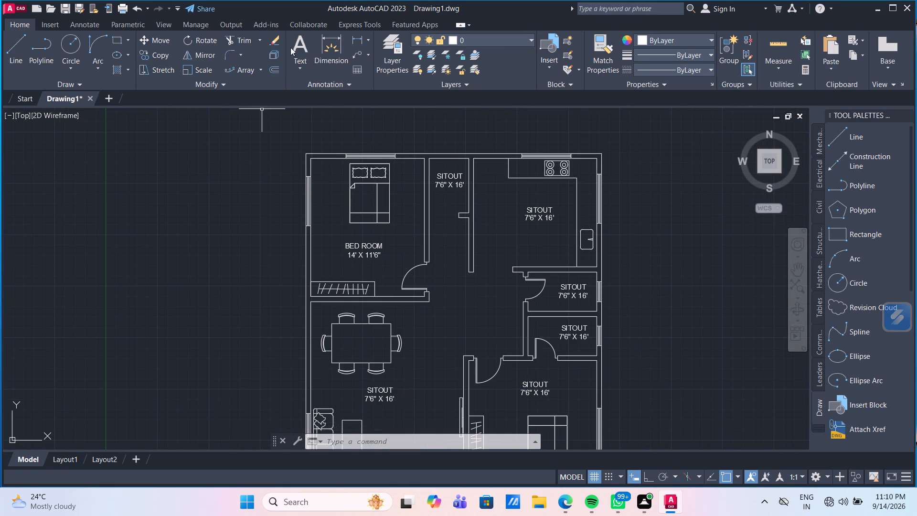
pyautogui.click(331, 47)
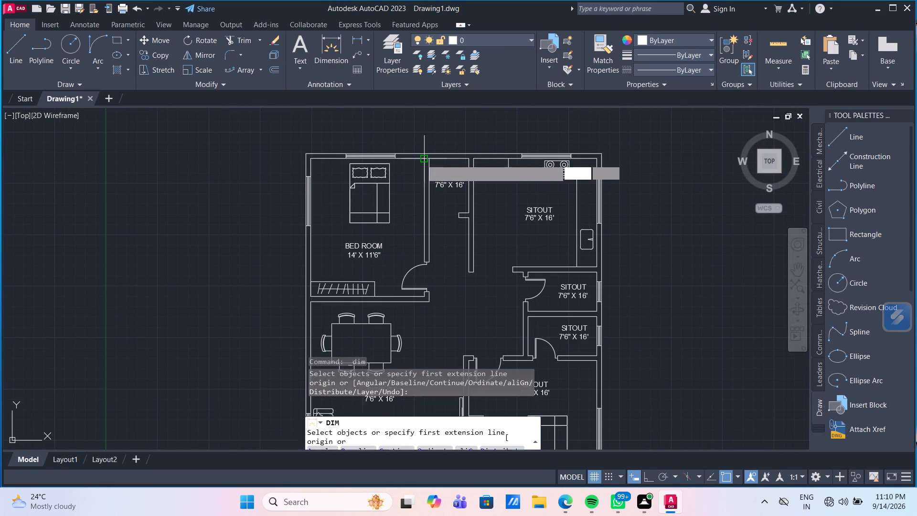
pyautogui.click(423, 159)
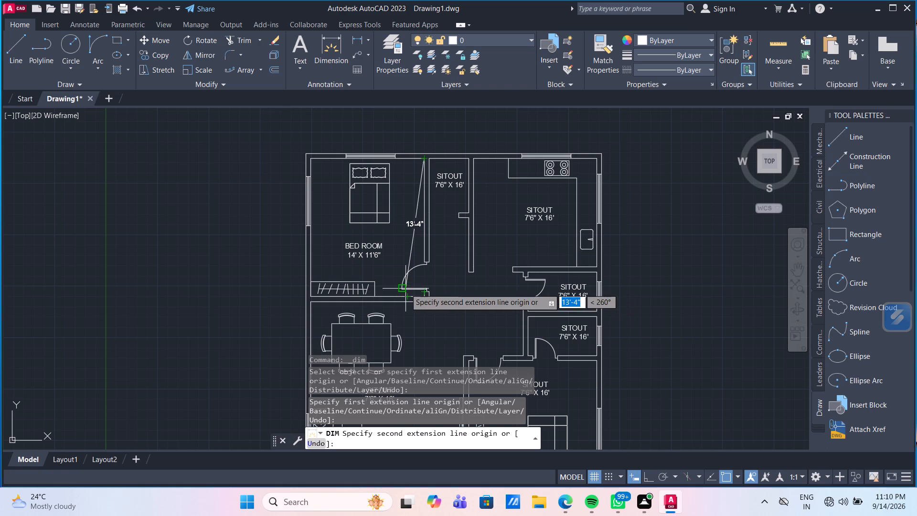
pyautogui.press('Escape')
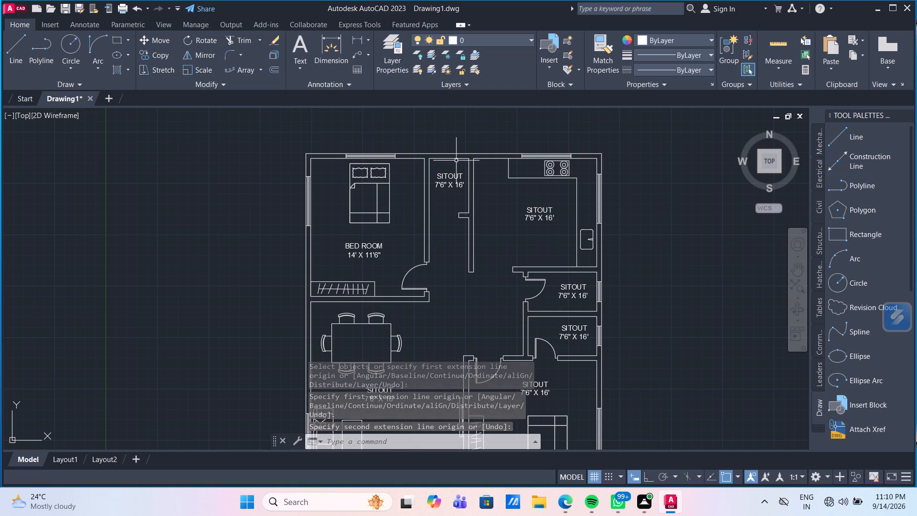
# Change the name on the label in the narrow room between the bedroom and the kitchen to POOJA.
pyautogui.scroll(2, 454, 172)
pyautogui.doubleClick(454, 179)
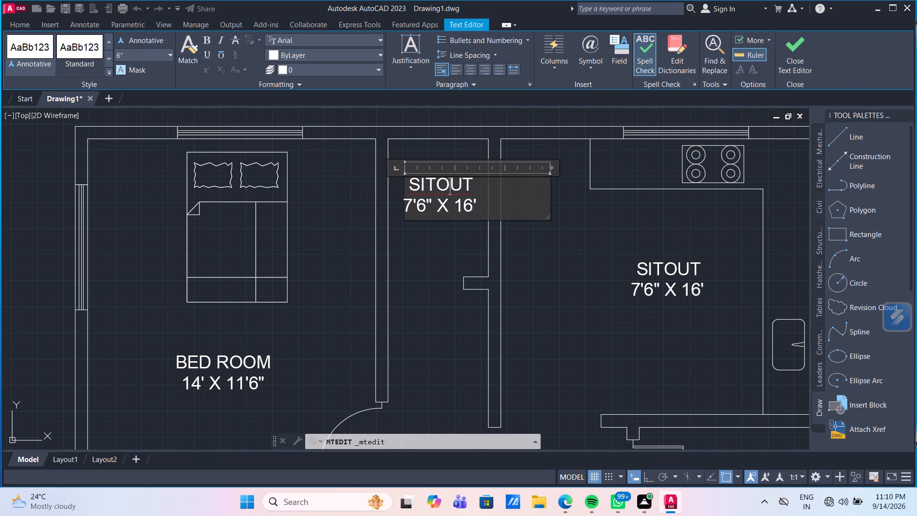
pyautogui.click(477, 183)
pyautogui.press('BackSpace')
pyautogui.press('BackSpace')
pyautogui.press('BackSpace')
pyautogui.press('BackSpace')
pyautogui.press('BackSpace')
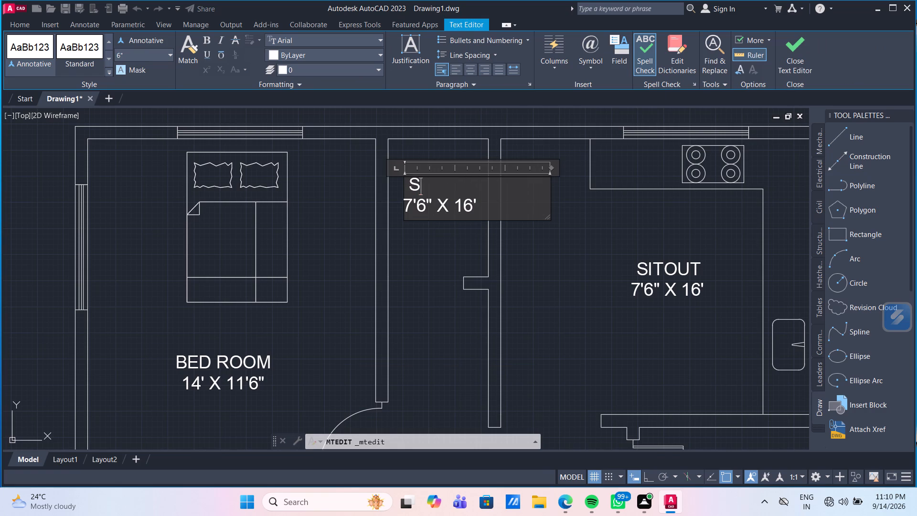
pyautogui.press('BackSpace')
pyautogui.press('BackSpace')
pyautogui.write('POOJA')
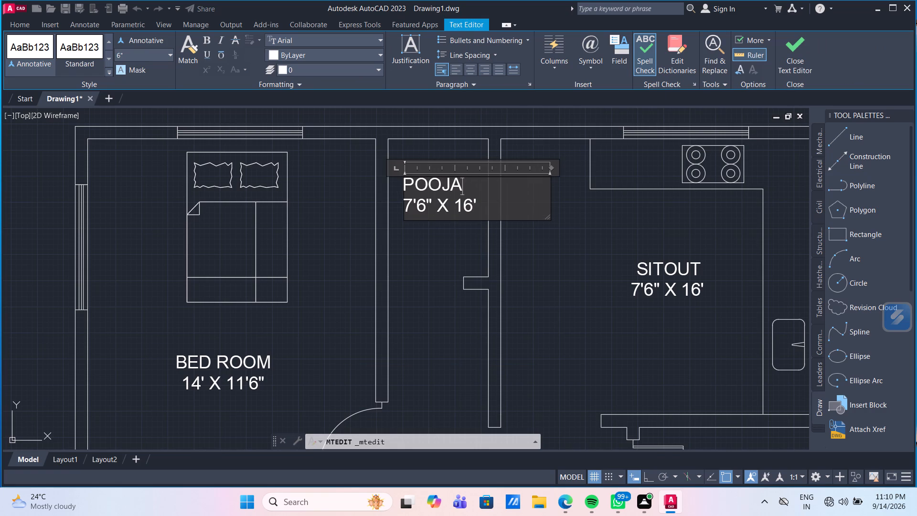
# Change the dimension line of the POOJA label to 5'6" X 4' and finish editing the text.
pyautogui.press('Down')
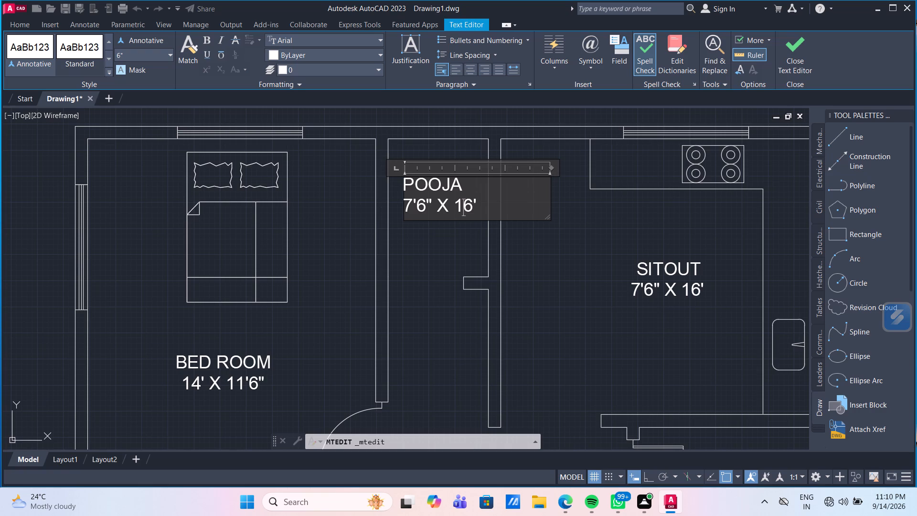
pyautogui.click(413, 204)
pyautogui.press('BackSpace')
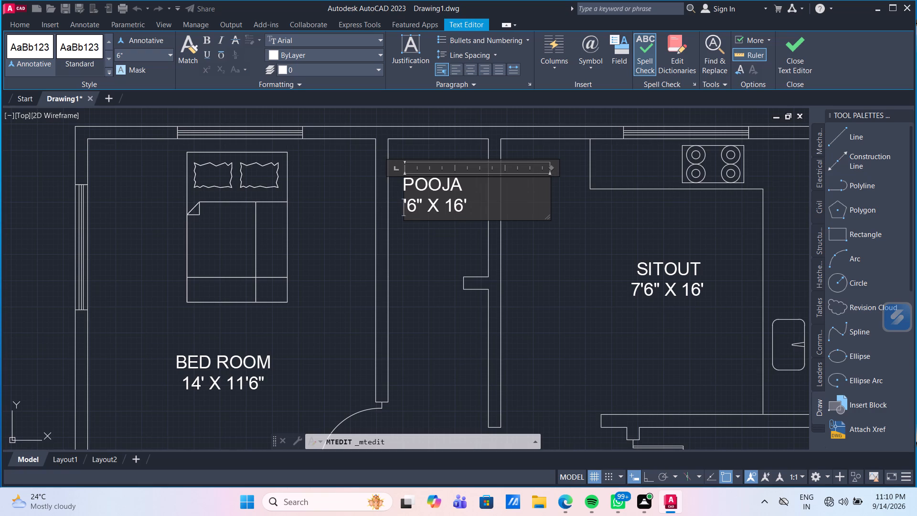
pyautogui.press('5')
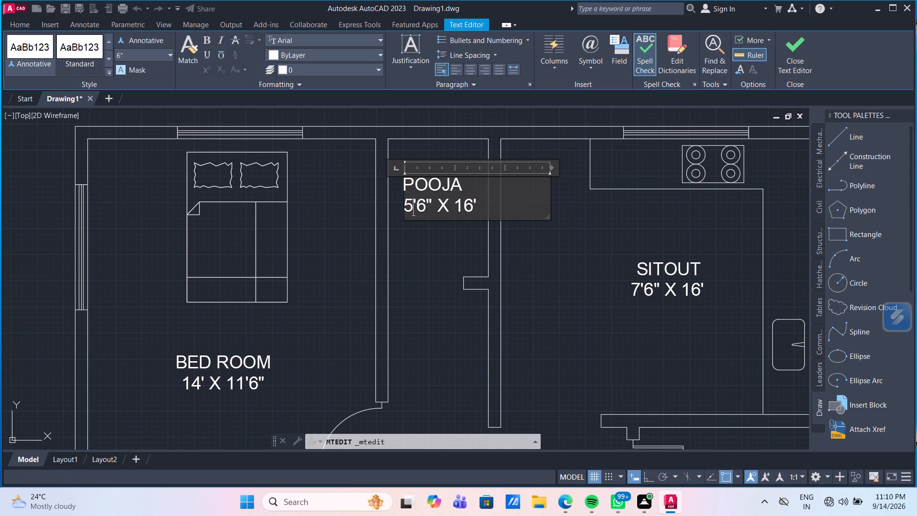
pyautogui.click(474, 210)
pyautogui.press('BackSpace')
pyautogui.press('BackSpace')
pyautogui.press('4')
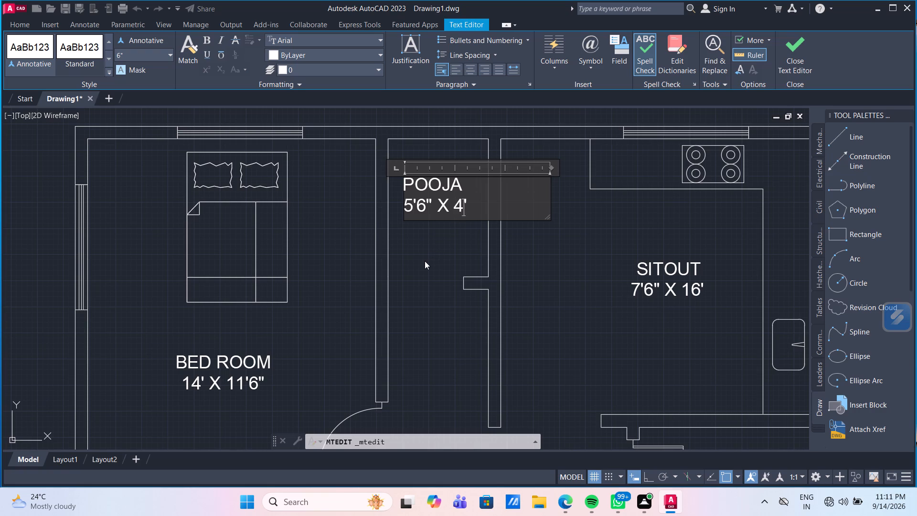
pyautogui.click(425, 261)
# Draw a 3' horizontal line across the pooja opening, from the stub wall's lower corner to the bedroom wall.
pyautogui.scroll(-1, 425, 261)
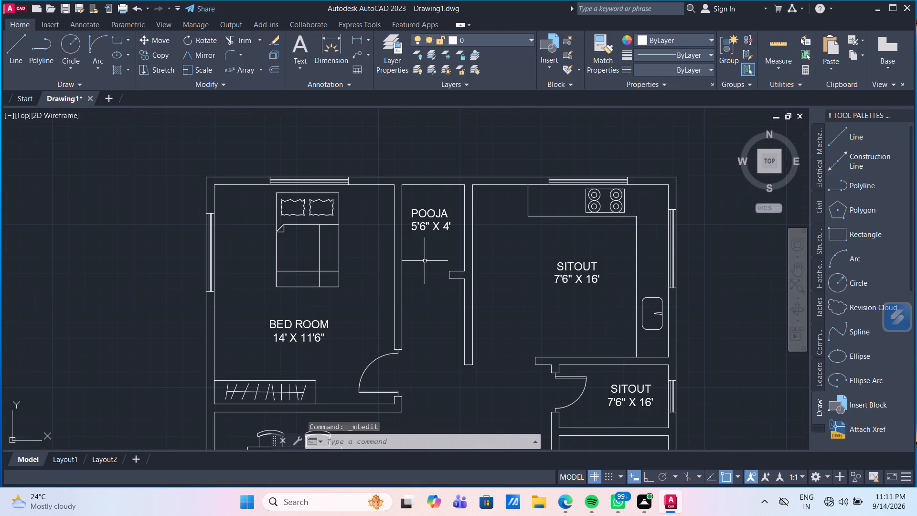
pyautogui.click(21, 63)
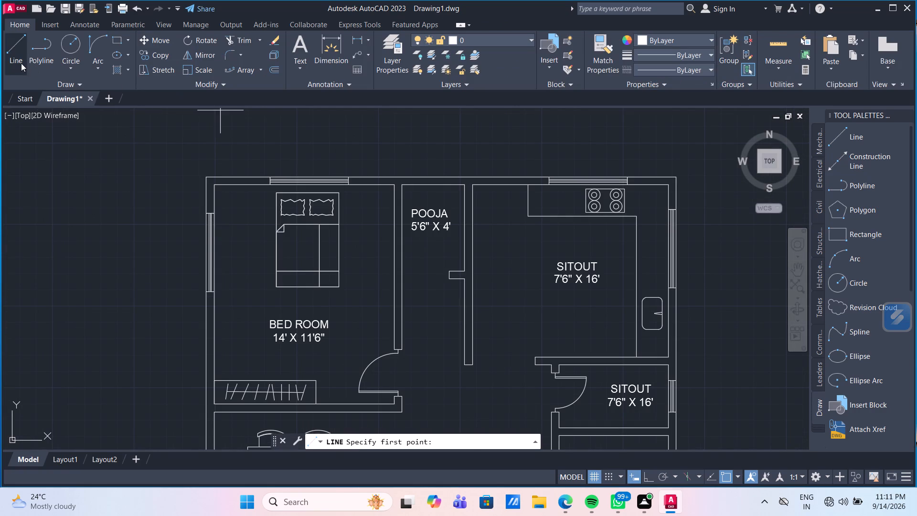
pyautogui.scroll(2, 431, 303)
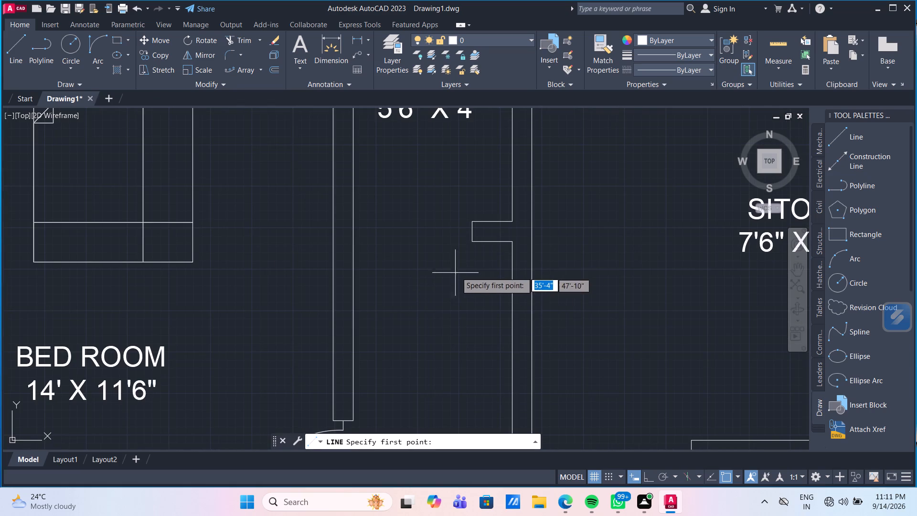
pyautogui.click(471, 245)
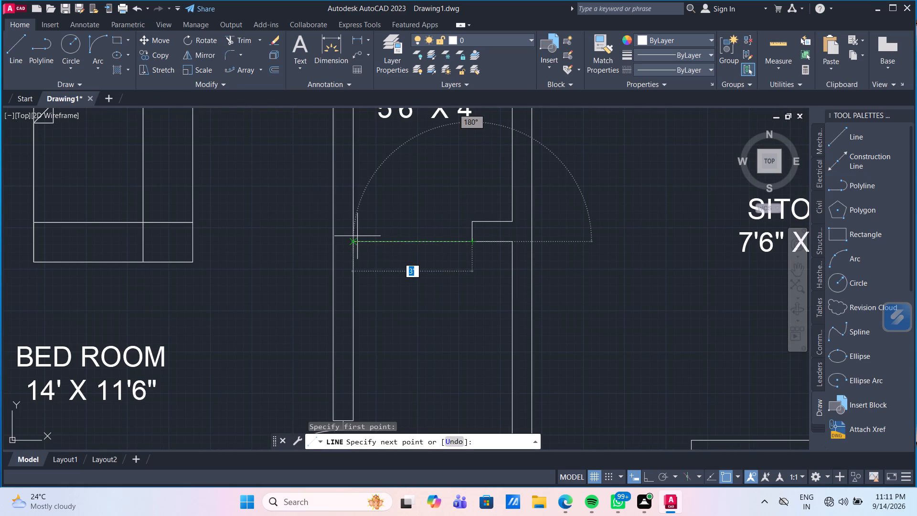
pyautogui.click(352, 242)
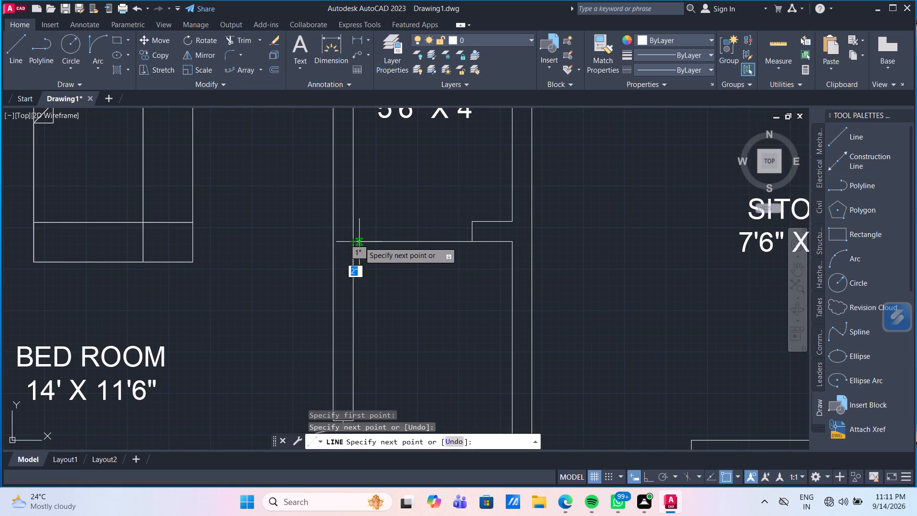
pyautogui.press('Escape')
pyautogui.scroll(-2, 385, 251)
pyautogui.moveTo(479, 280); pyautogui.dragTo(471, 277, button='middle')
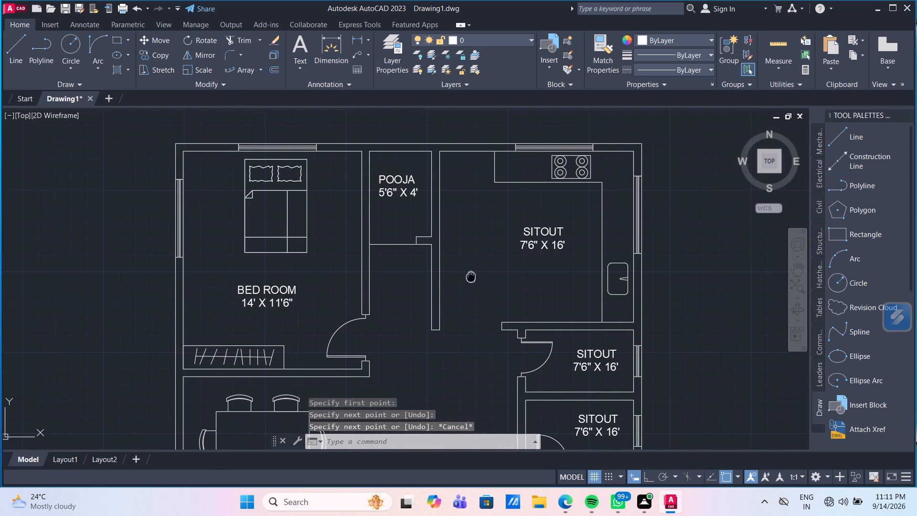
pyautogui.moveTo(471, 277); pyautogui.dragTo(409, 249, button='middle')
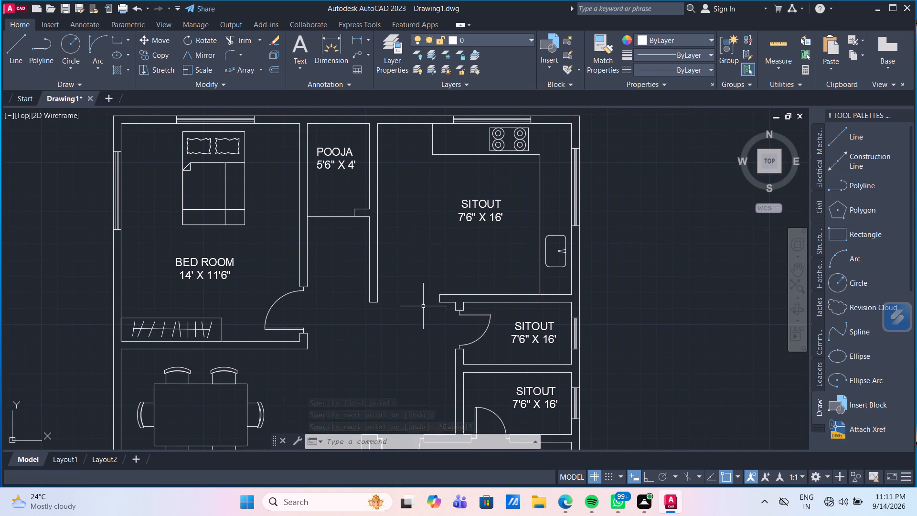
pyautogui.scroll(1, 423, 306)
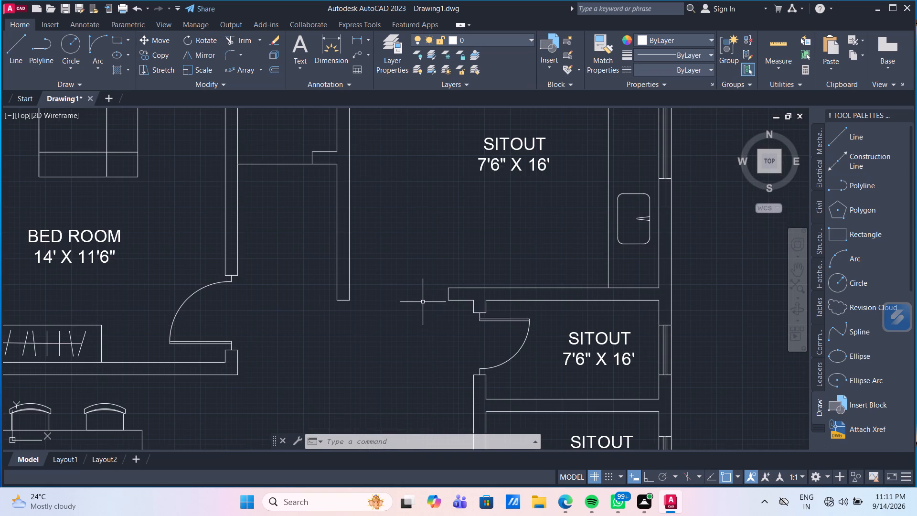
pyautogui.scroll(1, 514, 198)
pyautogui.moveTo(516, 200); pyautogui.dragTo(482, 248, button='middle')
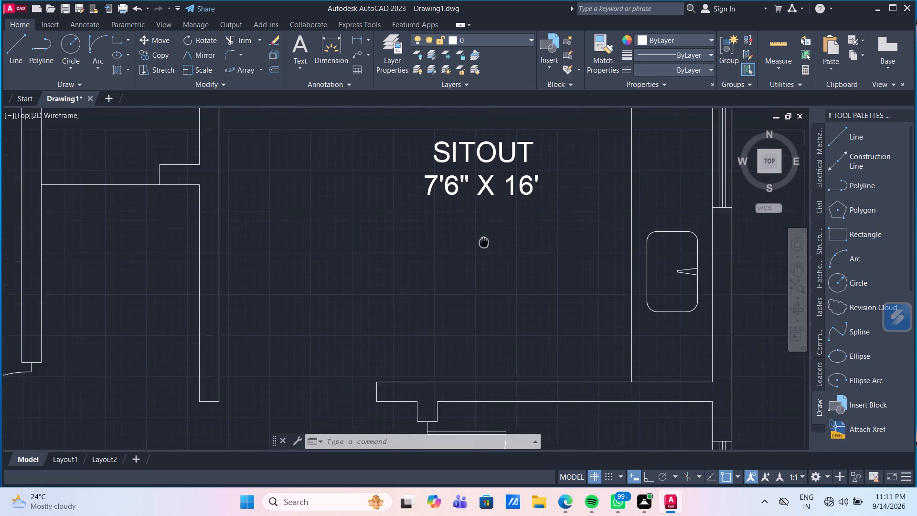
# Change the name on the copied sitout label in the kitchen to KITCHEN.
pyautogui.moveTo(482, 248); pyautogui.dragTo(464, 272, button='middle')
pyautogui.doubleClick(476, 190)
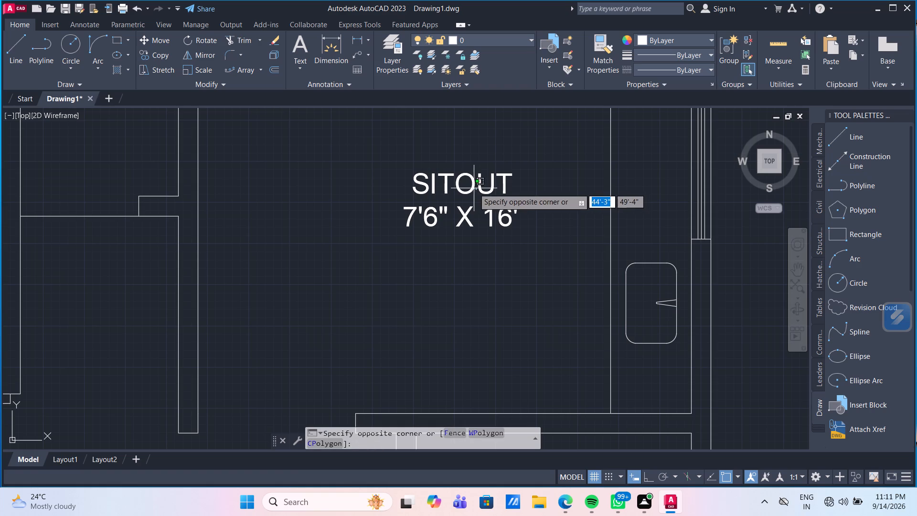
pyautogui.doubleClick(472, 188)
pyautogui.click(515, 190)
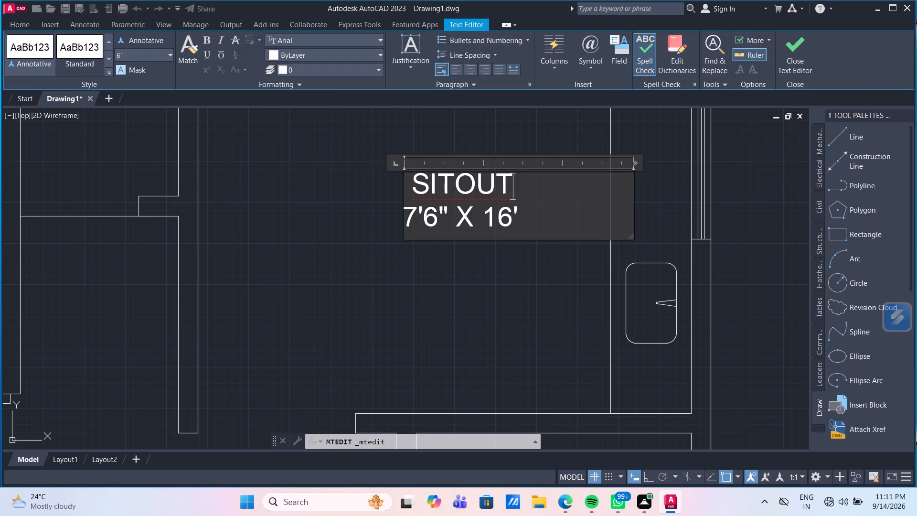
pyautogui.press('BackSpace')
pyautogui.press('BackSpace')
pyautogui.press('BackSpace')
pyautogui.press('BackSpace')
pyautogui.press('BackSpace')
pyautogui.press('BackSpace')
pyautogui.press('BackSpace')
pyautogui.press('BackSpace')
pyautogui.press('BackSpace')
pyautogui.press('BackSpace')
pyautogui.press('BackSpace')
pyautogui.press('BackSpace')
pyautogui.write('KITCHEN')
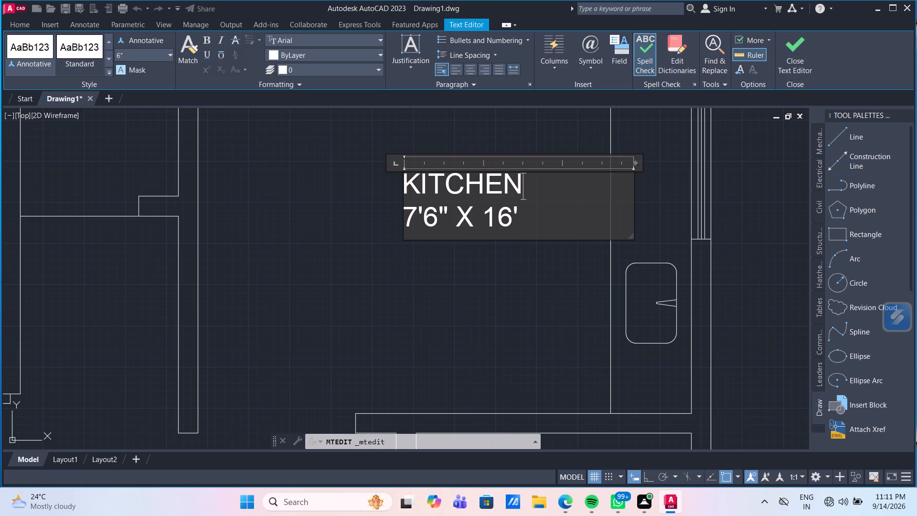
# Change the dimension line of the KITCHEN label to 11' X 12'6" and finish editing the text.
pyautogui.click(524, 220)
pyautogui.press('BackSpace')
pyautogui.press('BackSpace')
pyautogui.press('BackSpace')
pyautogui.press('BackSpace')
pyautogui.press('BackSpace')
pyautogui.press('BackSpace')
pyautogui.press('BackSpace')
pyautogui.press('BackSpace')
pyautogui.press('BackSpace')
pyautogui.press('BackSpace')
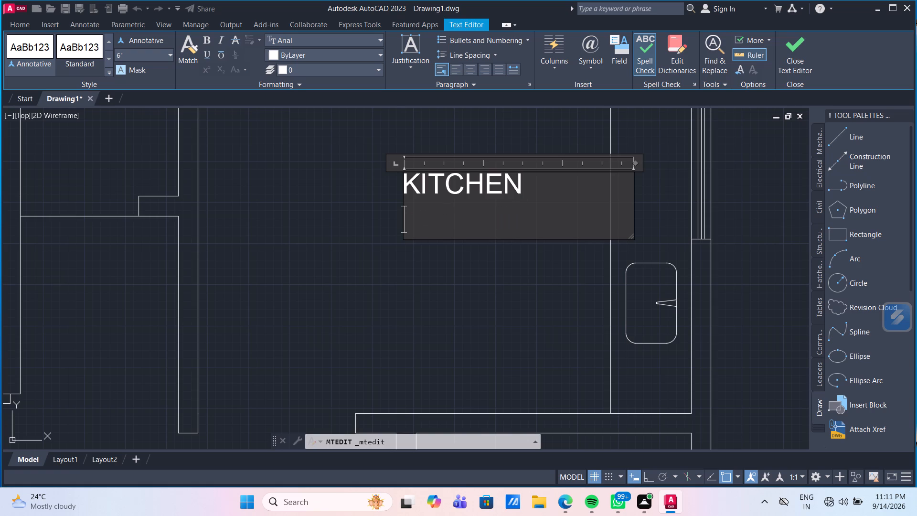
pyautogui.write('11')
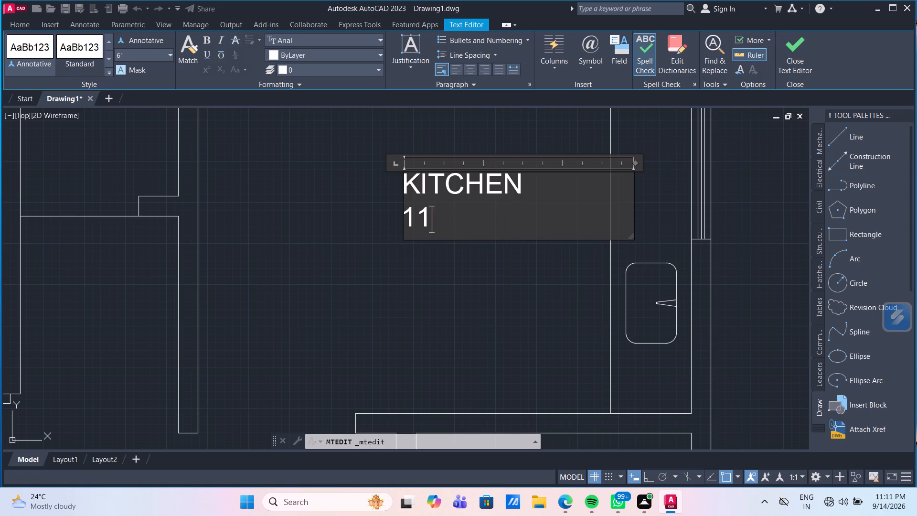
pyautogui.press("'")
pyautogui.press('space')
pyautogui.write('X')
pyautogui.press('space')
pyautogui.write('12\'6"')
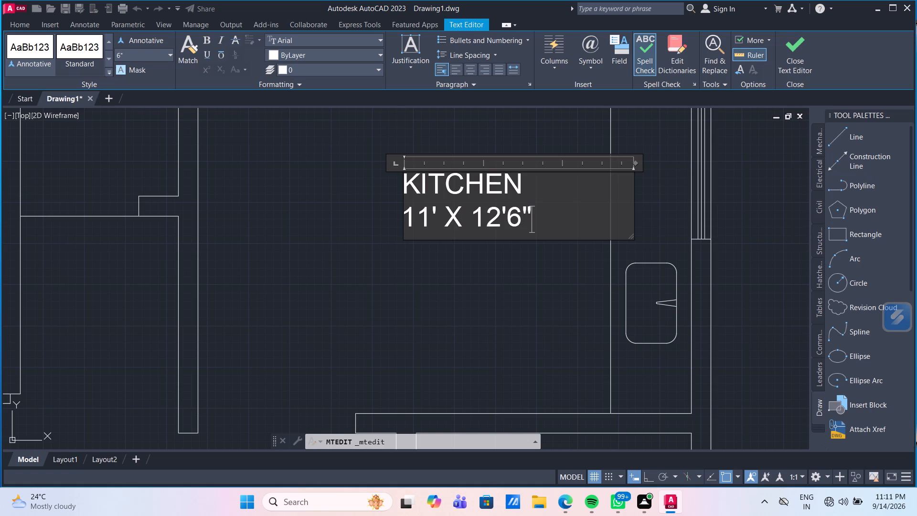
pyautogui.click(403, 187)
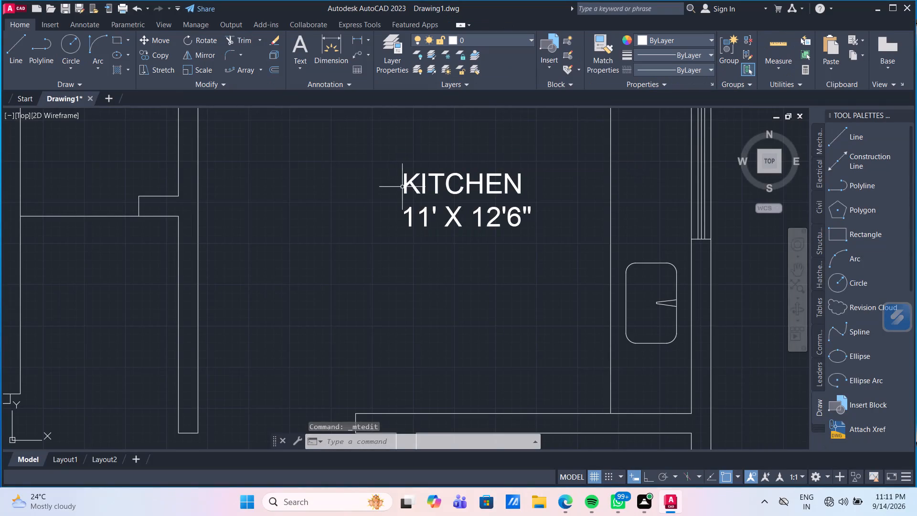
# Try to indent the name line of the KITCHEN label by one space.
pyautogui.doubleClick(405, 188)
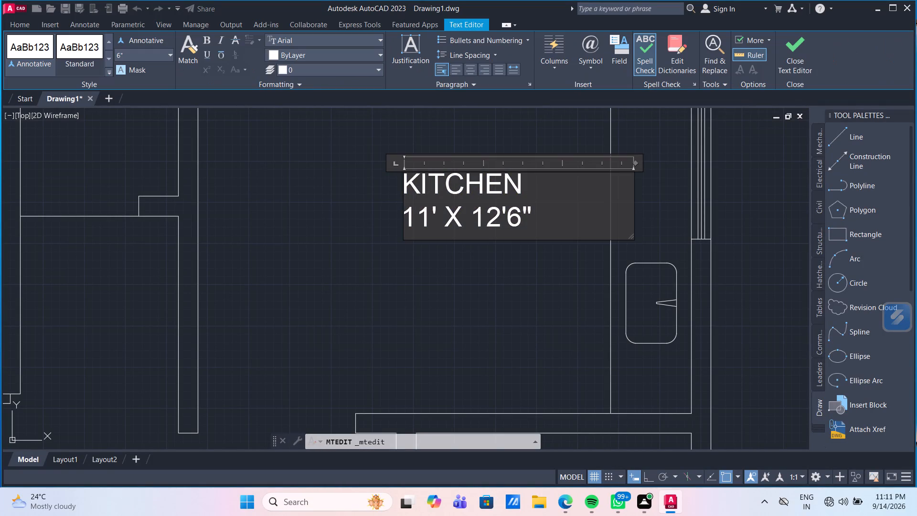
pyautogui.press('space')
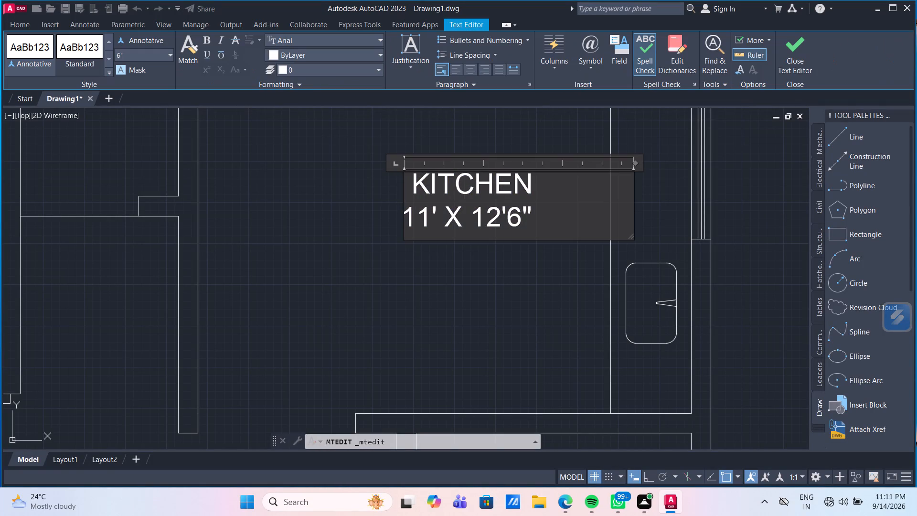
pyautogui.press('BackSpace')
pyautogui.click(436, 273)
# Change the name on the sitout label in the small room directly below the kitchen to TOILET.
pyautogui.scroll(-2, 449, 305)
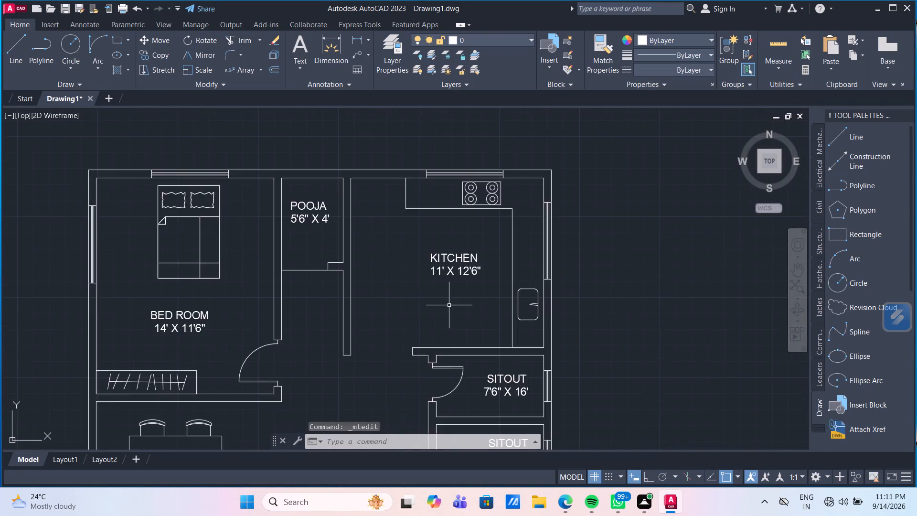
pyautogui.scroll(-1, 453, 312)
pyautogui.moveTo(454, 316); pyautogui.dragTo(401, 176, button='middle')
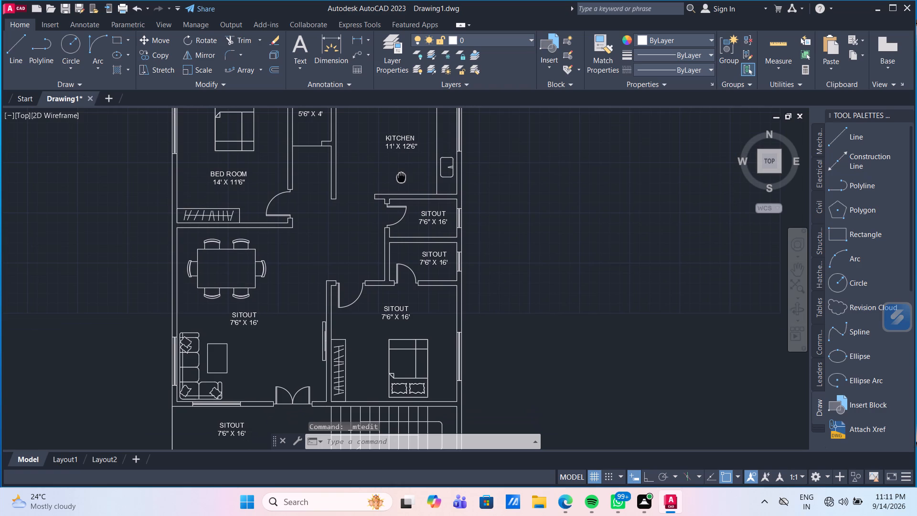
pyautogui.moveTo(401, 176); pyautogui.dragTo(399, 190, button='middle')
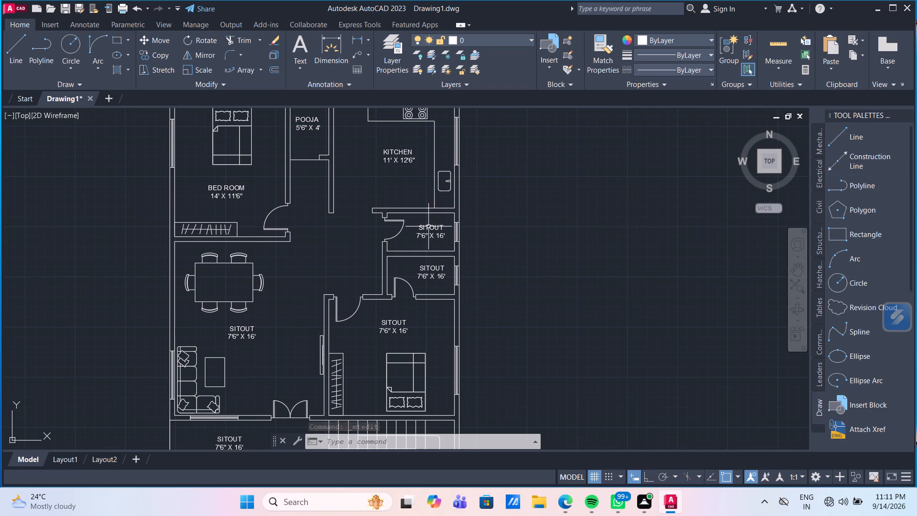
pyautogui.scroll(2, 428, 226)
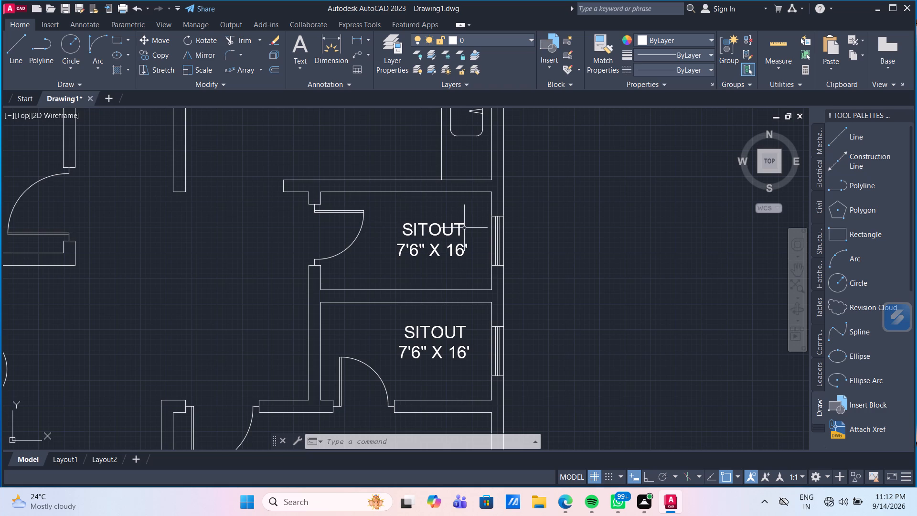
pyautogui.scroll(1, 465, 237)
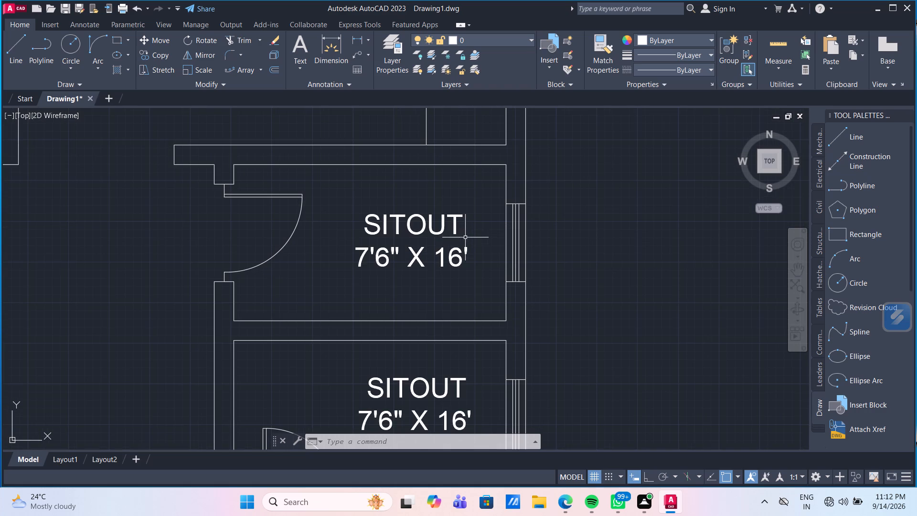
pyautogui.scroll(-2, 460, 236)
pyautogui.doubleClick(459, 236)
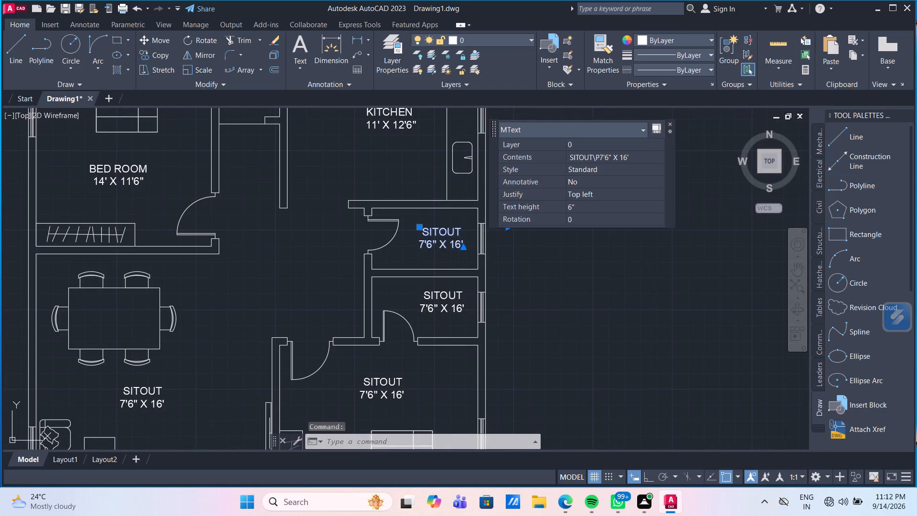
pyautogui.press('BackSpace')
pyautogui.press('BackSpace')
pyautogui.press('BackSpace')
pyautogui.press('BackSpace')
pyautogui.press('BackSpace')
pyautogui.press('BackSpace')
pyautogui.press('BackSpace')
pyautogui.press('BackSpace')
pyautogui.press('BackSpace')
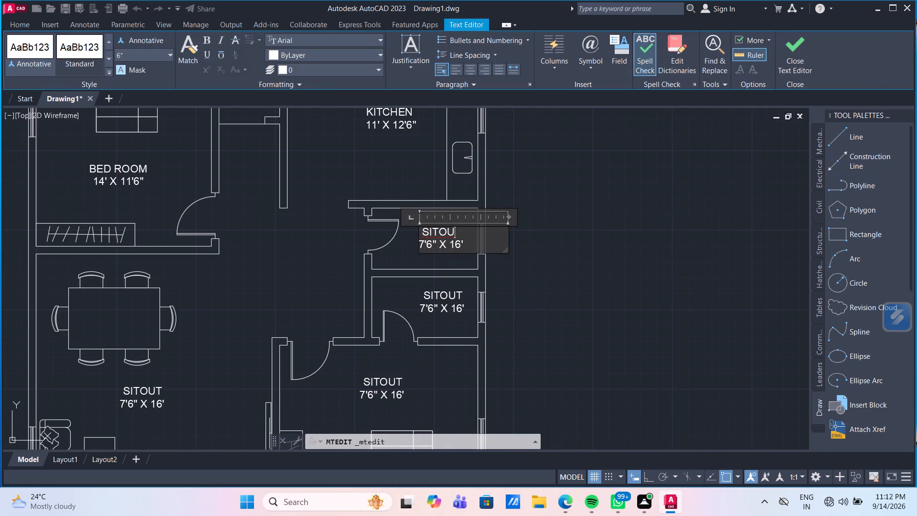
pyautogui.write('TOILET')
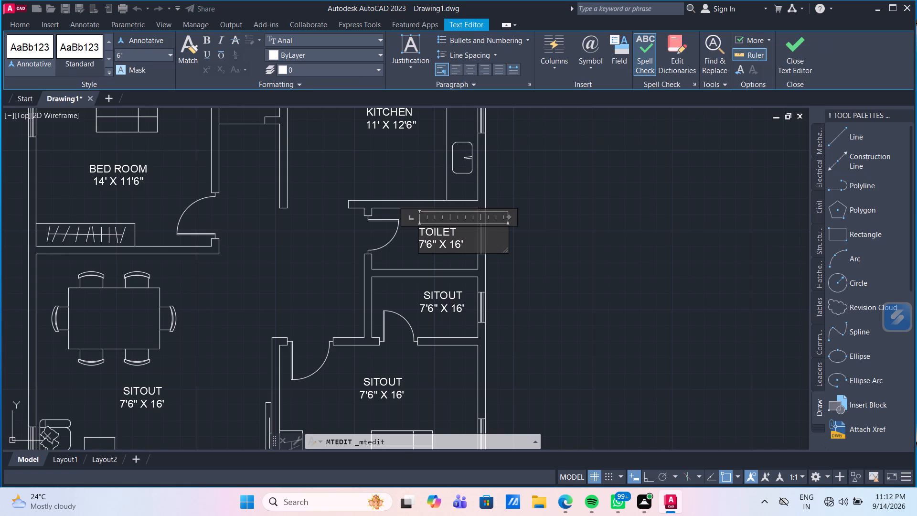
# Change the dimension line of the TOILET label to 4' X 7'.
pyautogui.click(430, 247)
pyautogui.press('Right')
pyautogui.press('BackSpace')
pyautogui.press('BackSpace')
pyautogui.press('BackSpace')
pyautogui.press('BackSpace')
pyautogui.press('4')
pyautogui.press("'")
pyautogui.press('Right')
pyautogui.press('Right')
pyautogui.press('Right')
pyautogui.press('Right')
pyautogui.press('Right')
pyautogui.press('BackSpace')
pyautogui.press('BackSpace')
pyautogui.press('7')
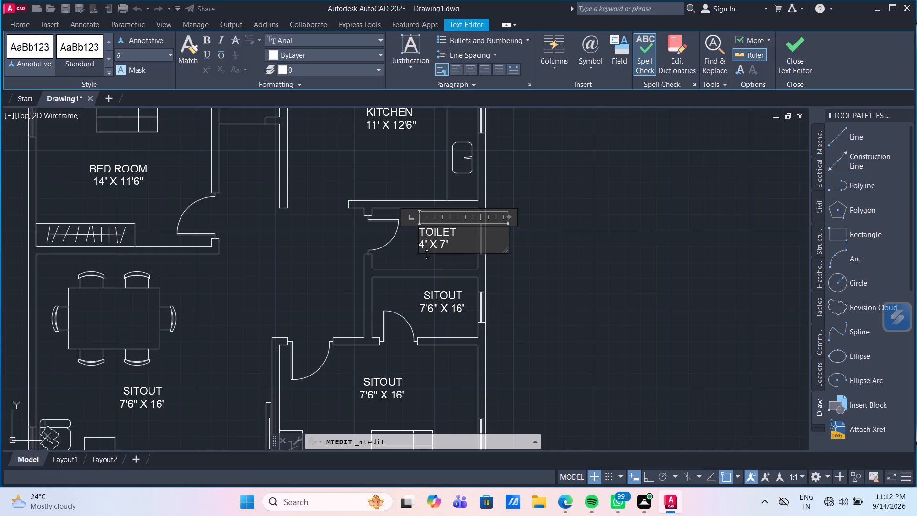
# Indent the TOILET label's dimension line by two spaces beneath the name and finish editing the text.
pyautogui.click(420, 247)
pyautogui.press('space')
pyautogui.press('space')
pyautogui.click(417, 293)
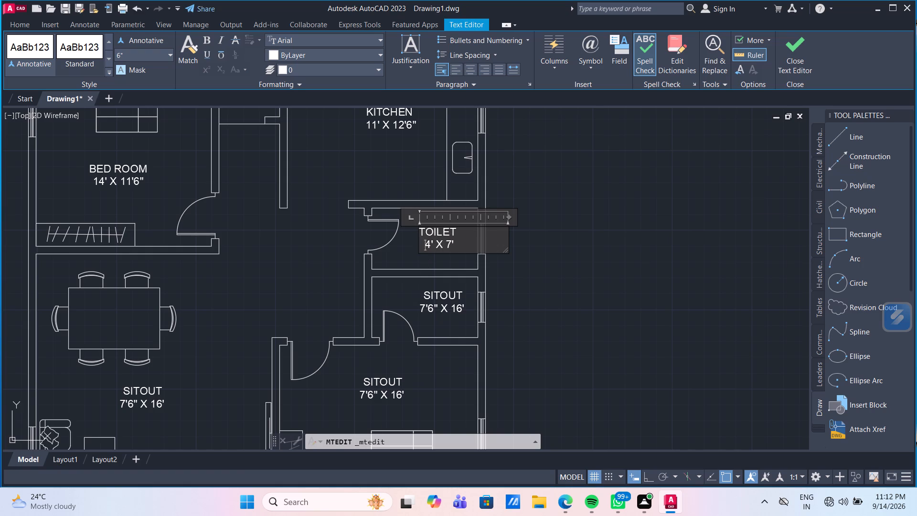
# Delete the sitout label in the second small room, just below the toilet.
pyautogui.click(451, 310)
pyautogui.click(435, 290)
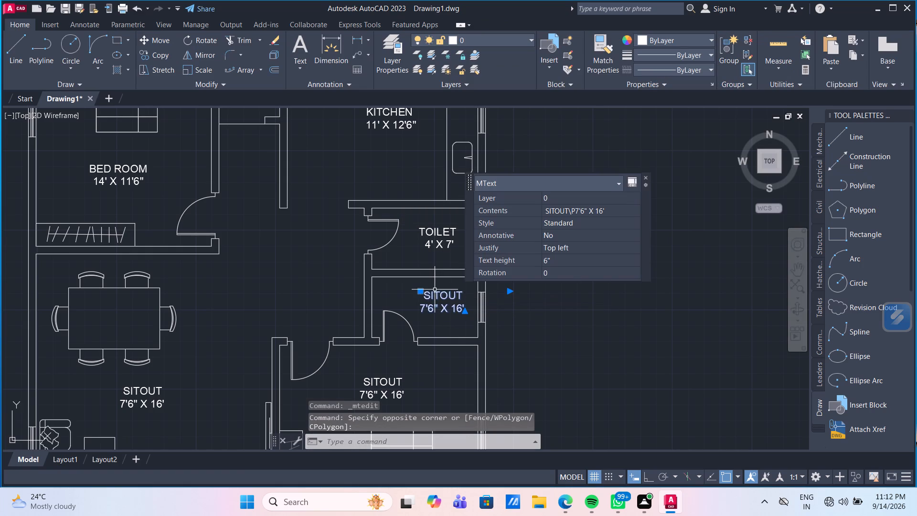
pyautogui.press('Delete')
# Copy the TOILET label about 4'-3" straight down into the second small room and end the copying.
pyautogui.click(427, 234)
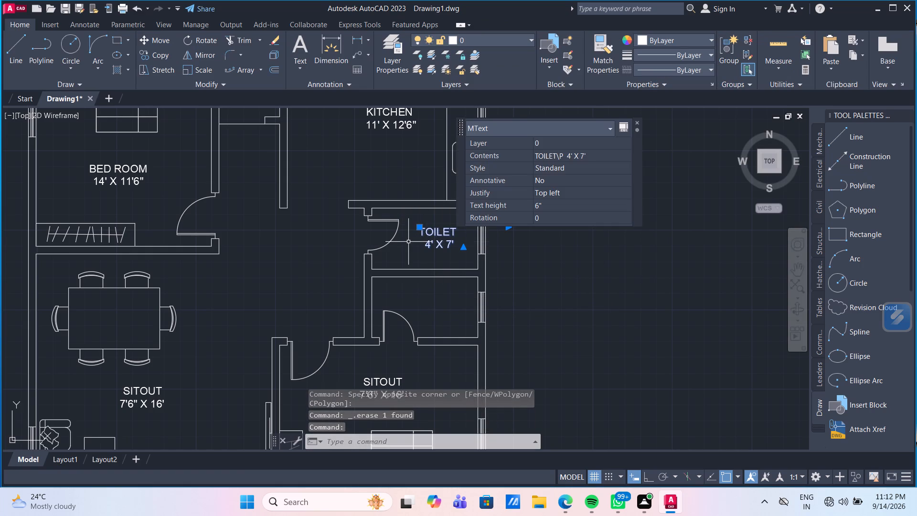
pyautogui.write('CO')
pyautogui.press('Return')
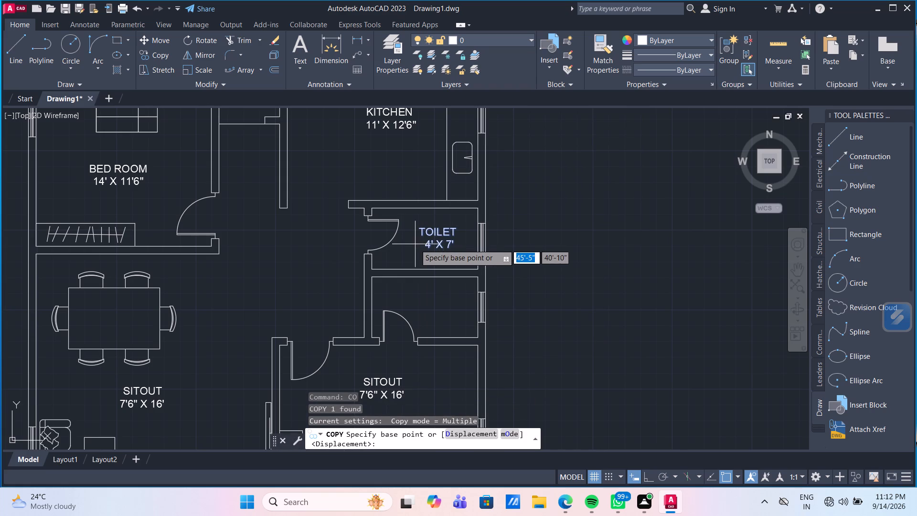
pyautogui.click(418, 231)
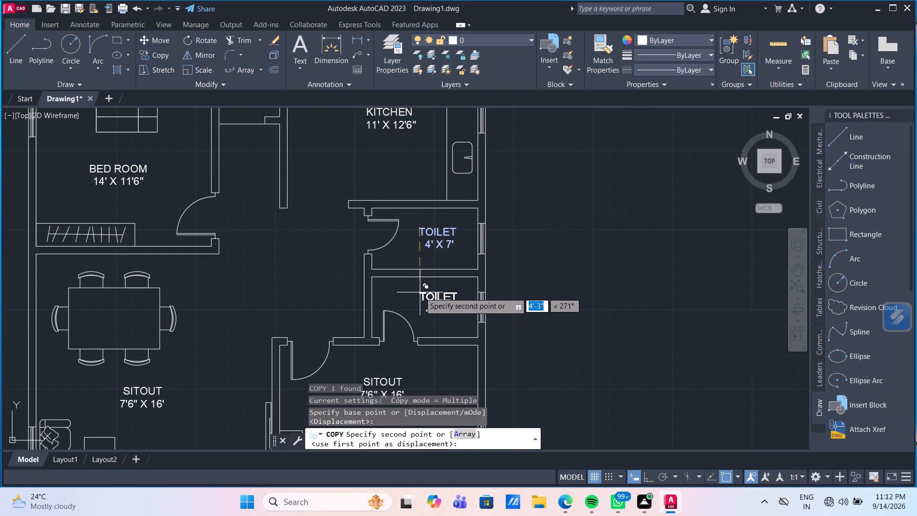
pyautogui.click(420, 292)
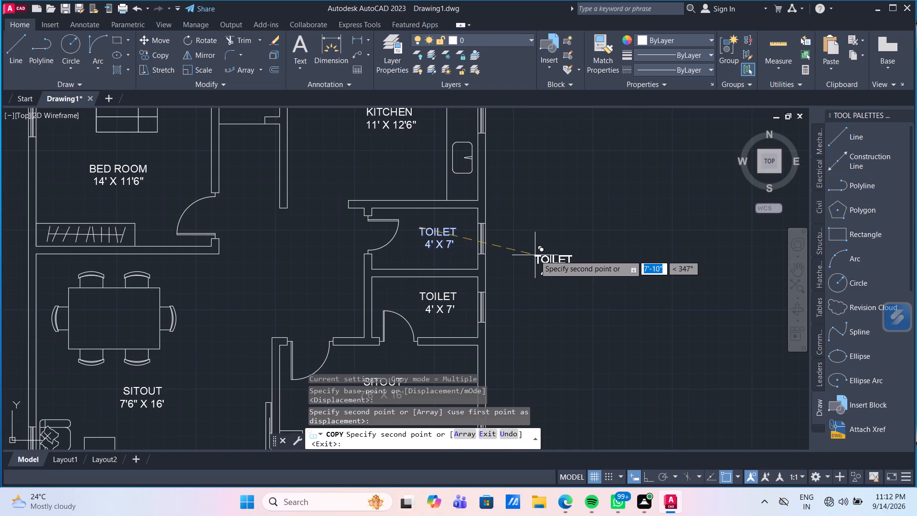
pyautogui.scroll(-1, 536, 255)
pyautogui.moveTo(534, 254); pyautogui.dragTo(517, 211, button='middle')
pyautogui.press('Escape')
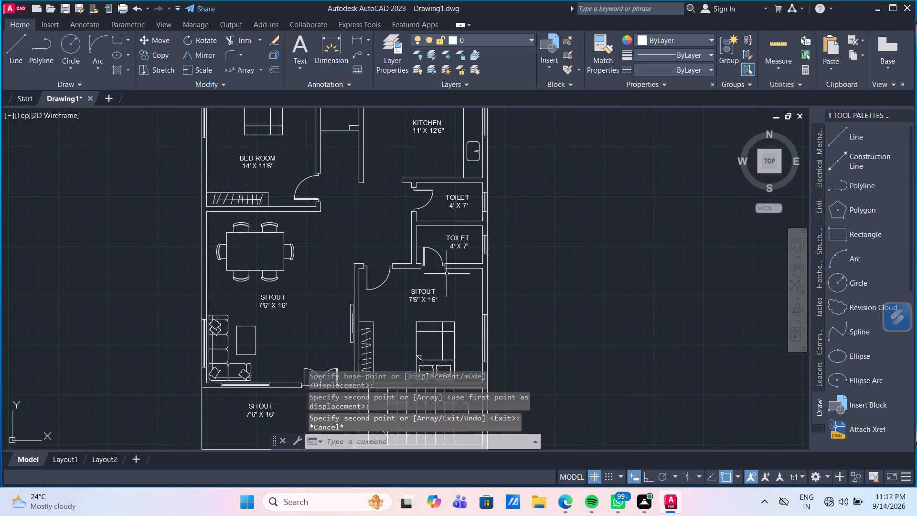
# Rename the SITOUT label in the room with the bed below the two toilets as BED ROOM.
pyautogui.scroll(2, 440, 294)
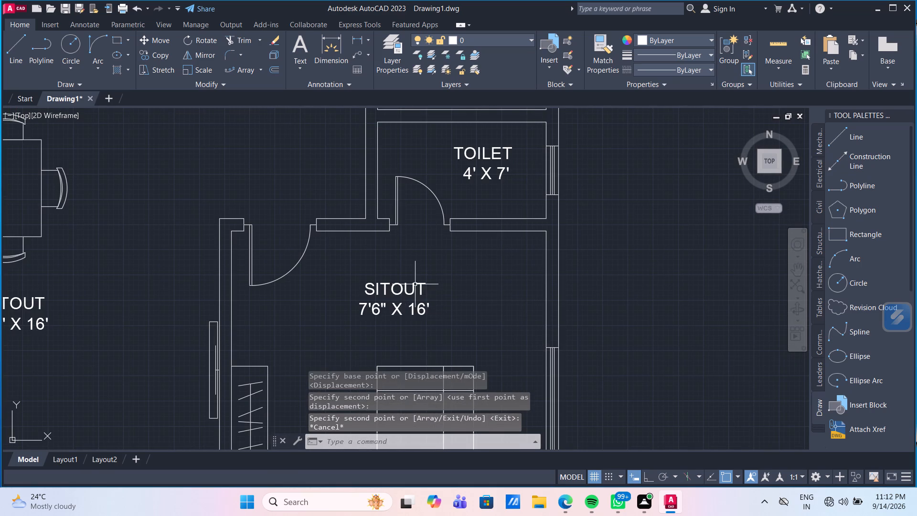
pyautogui.doubleClick(419, 287)
pyautogui.click(440, 290)
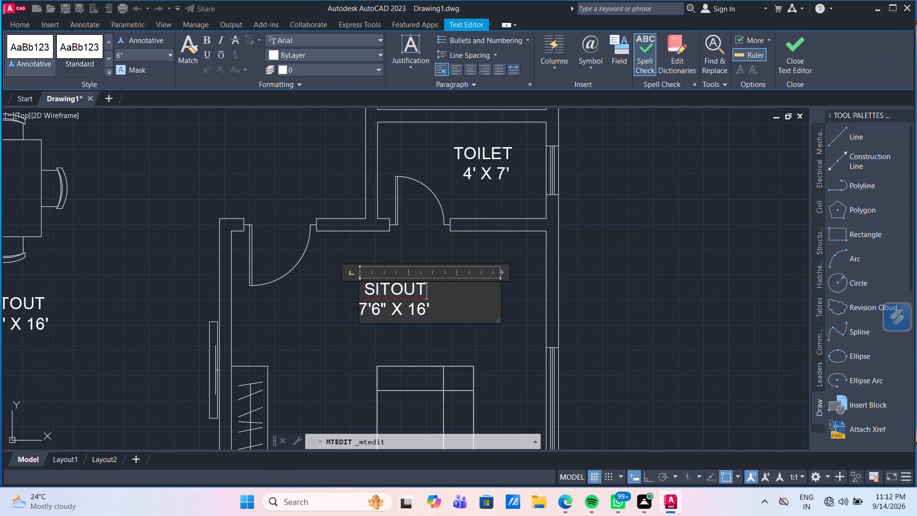
pyautogui.press('BackSpace')
pyautogui.press('BackSpace')
pyautogui.press('BackSpace')
pyautogui.press('BackSpace')
pyautogui.press('BackSpace')
pyautogui.press('BackSpace')
pyautogui.press('BackSpace')
pyautogui.press('BackSpace')
pyautogui.press('BackSpace')
pyautogui.press('BackSpace')
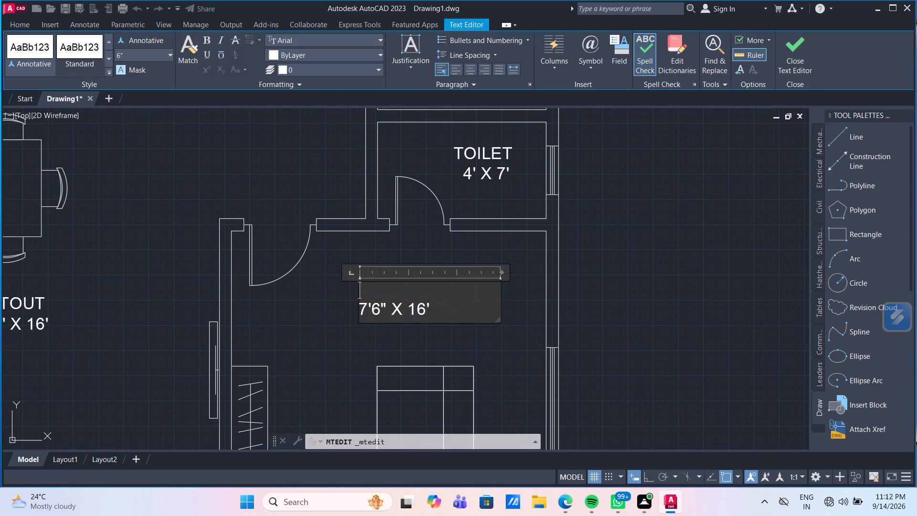
pyautogui.write('BE')
pyautogui.write('D')
pyautogui.press('space')
pyautogui.write('ROOM')
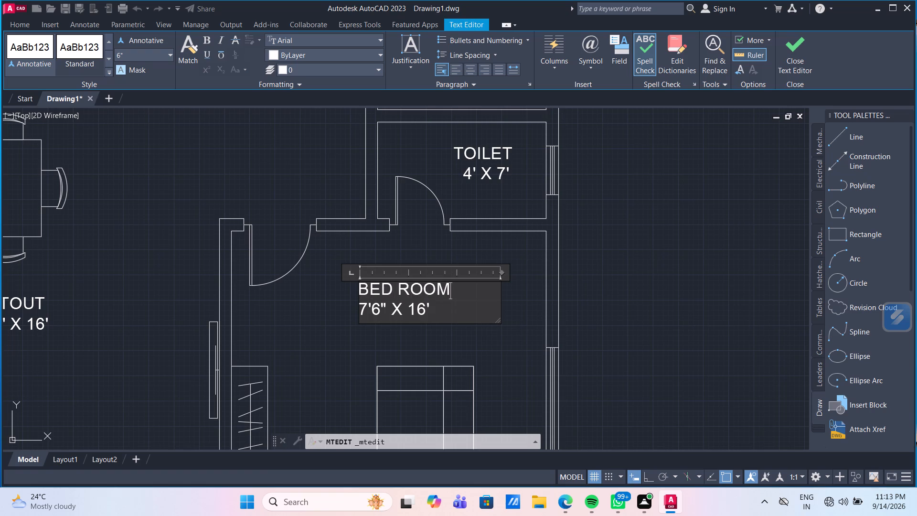
# Change the dimension line of this BED ROOM label to 12' X 13'.
pyautogui.click(428, 312)
pyautogui.press('BackSpace')
pyautogui.press('BackSpace')
pyautogui.press('BackSpace')
pyautogui.press('BackSpace')
pyautogui.press('BackSpace')
pyautogui.press('BackSpace')
pyautogui.press('BackSpace')
pyautogui.press('BackSpace')
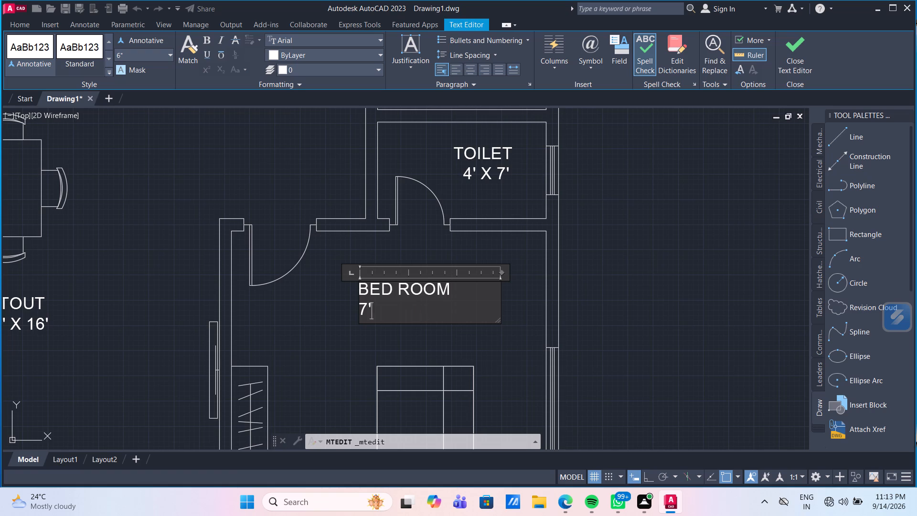
pyautogui.press('BackSpace')
pyautogui.press('BackSpace')
pyautogui.write("12'")
pyautogui.press('space')
pyautogui.write('X 13')
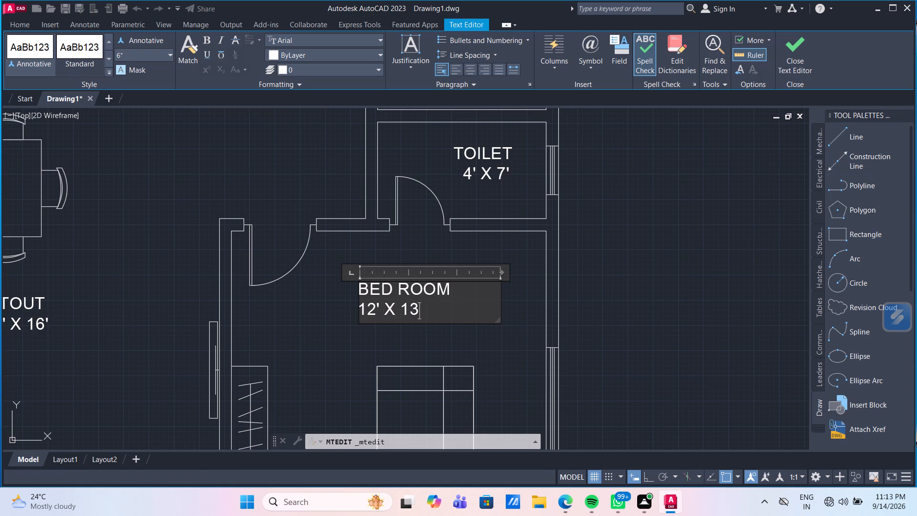
pyautogui.press("'")
# Indent the BED ROOM label's dimension line by three spaces beneath the name and finish editing the text.
pyautogui.scroll(-2, 439, 340)
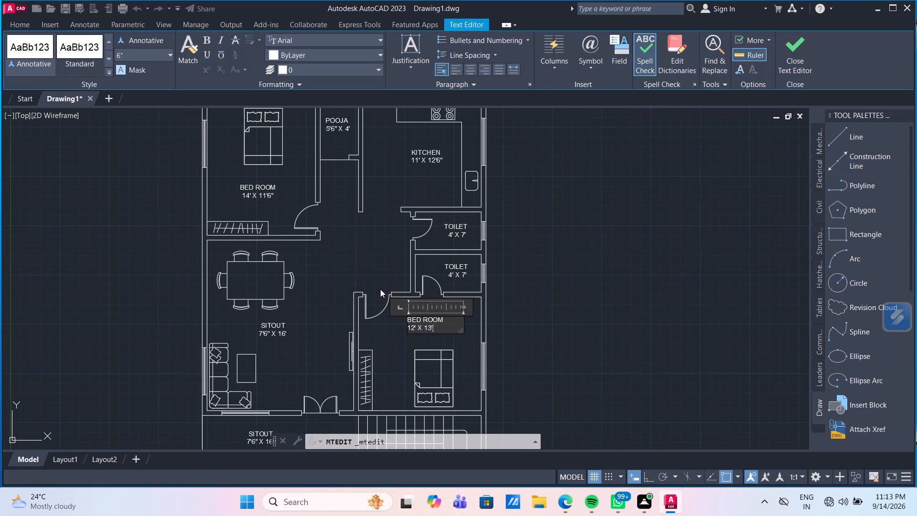
pyautogui.scroll(1, 413, 351)
pyautogui.click(407, 313)
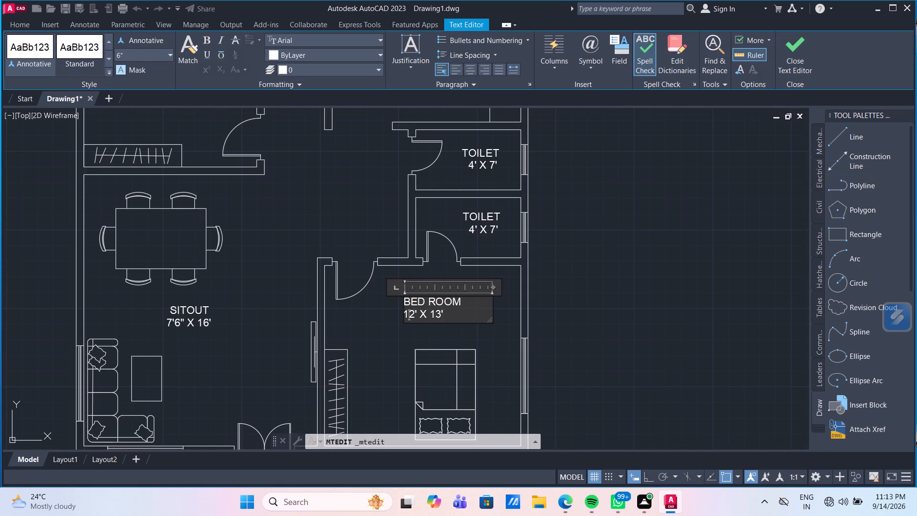
pyautogui.click(404, 311)
pyautogui.press('space')
pyautogui.press('space')
pyautogui.press('space')
pyautogui.press('space')
pyautogui.press('BackSpace')
pyautogui.click(378, 342)
# Rename the SITOUT label between the dining table and the sofa set as LIVING ROOM.
pyautogui.scroll(-3, 395, 320)
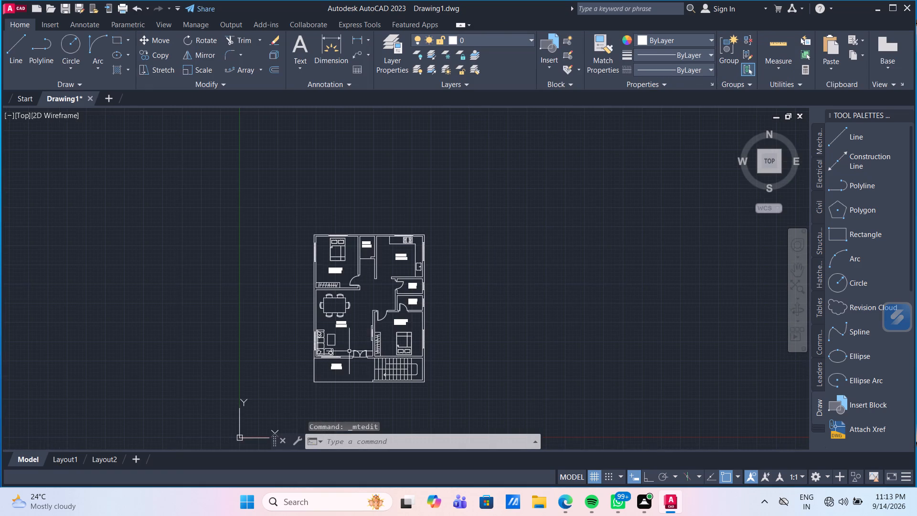
pyautogui.scroll(3, 347, 343)
pyautogui.scroll(-1, 343, 311)
pyautogui.moveTo(364, 242); pyautogui.dragTo(367, 284, button='middle')
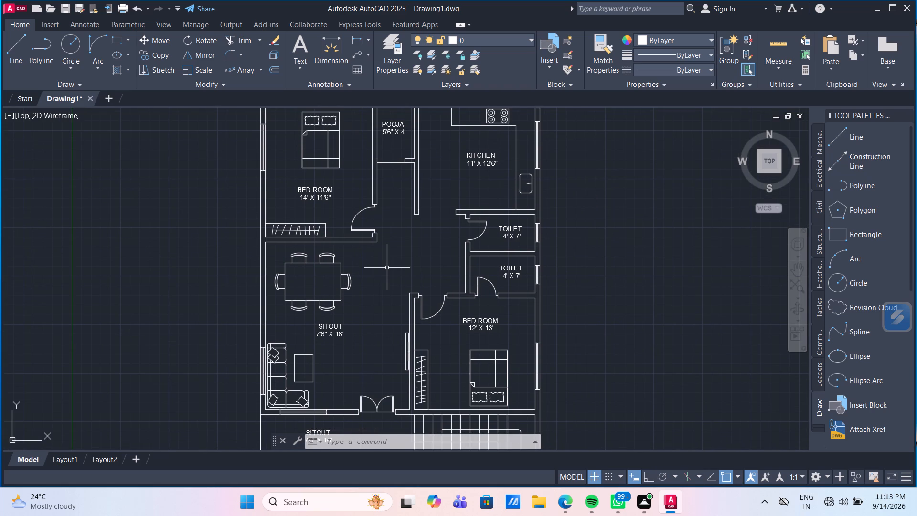
pyautogui.scroll(-2, 376, 313)
pyautogui.scroll(2, 371, 323)
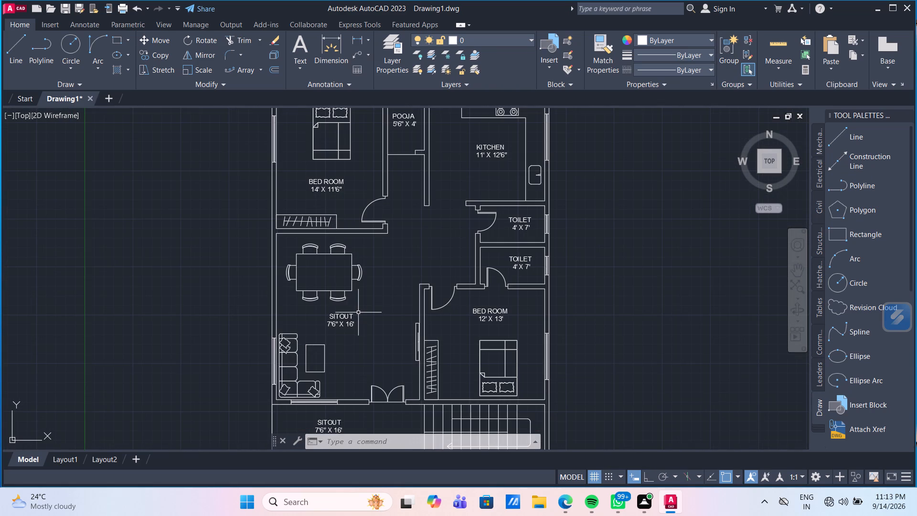
pyautogui.moveTo(341, 329); pyautogui.dragTo(341, 324, button='middle')
pyautogui.scroll(1, 341, 326)
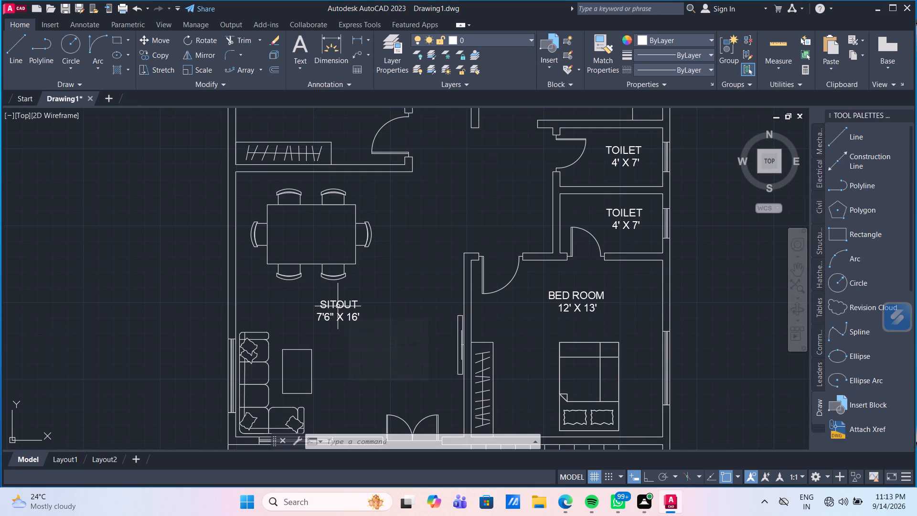
pyautogui.doubleClick(338, 306)
pyautogui.click(364, 305)
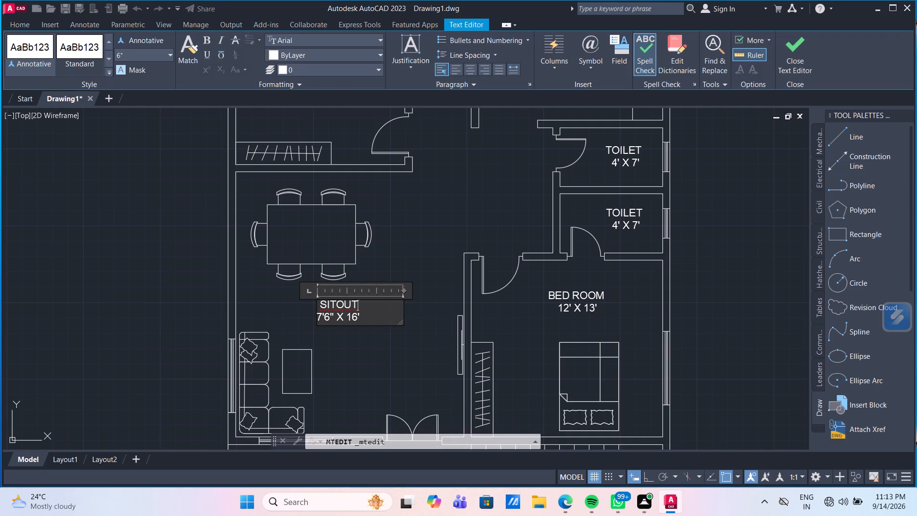
pyautogui.press('BackSpace')
pyautogui.press('BackSpace')
pyautogui.press('BackSpace')
pyautogui.press('BackSpace')
pyautogui.press('BackSpace')
pyautogui.press('BackSpace')
pyautogui.press('BackSpace')
pyautogui.press('BackSpace')
pyautogui.press('BackSpace')
pyautogui.press('BackSpace')
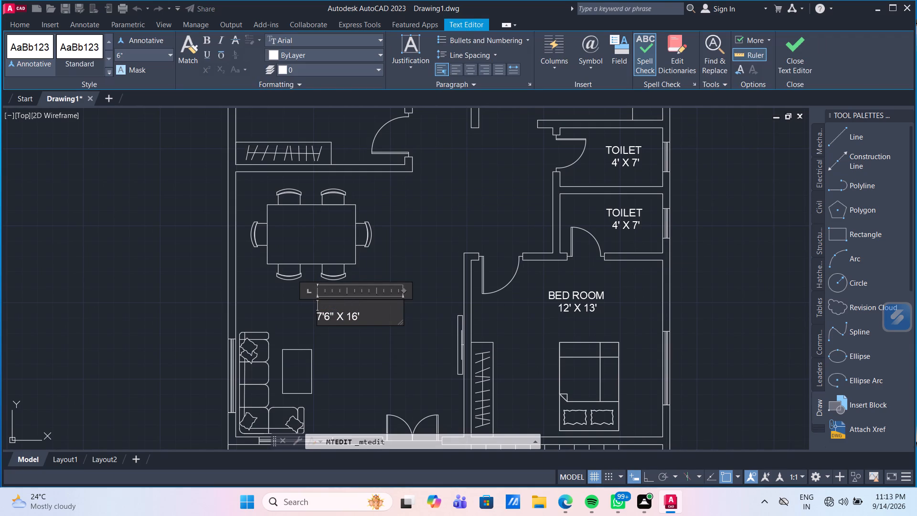
pyautogui.write('LIVING')
pyautogui.press('space')
pyautogui.write('ROOM')
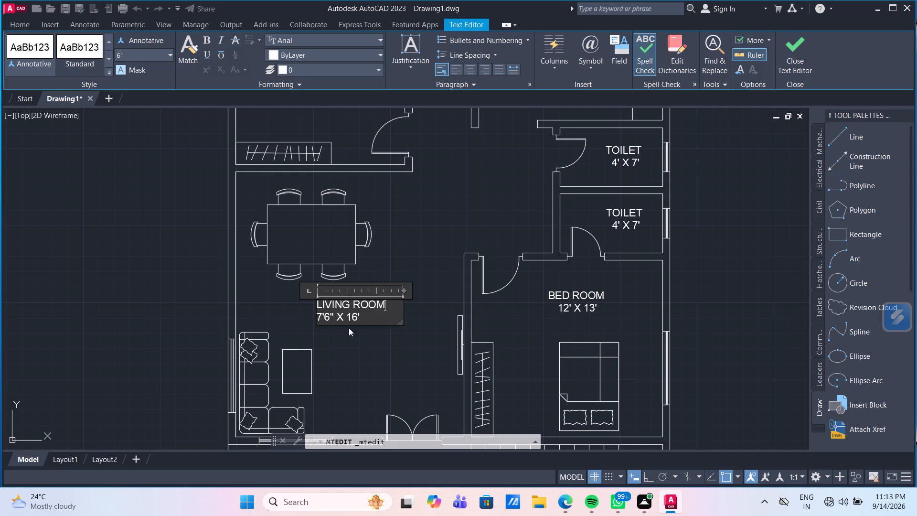
# Change the dimension line of the LIVING ROOM label to 18' X 15'6".
pyautogui.click(328, 319)
pyautogui.press('Right')
pyautogui.press('BackSpace')
pyautogui.press('BackSpace')
pyautogui.press('BackSpace')
pyautogui.press('BackSpace')
pyautogui.write('18')
pyautogui.press("'")
pyautogui.press('Left')
pyautogui.press('Left')
pyautogui.press('Left')
pyautogui.press('Left')
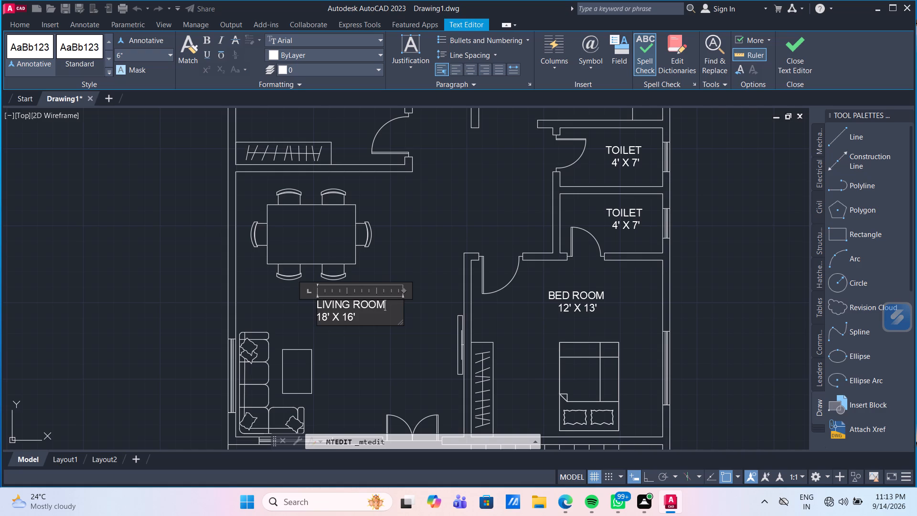
pyautogui.press('Left')
pyautogui.click(354, 320)
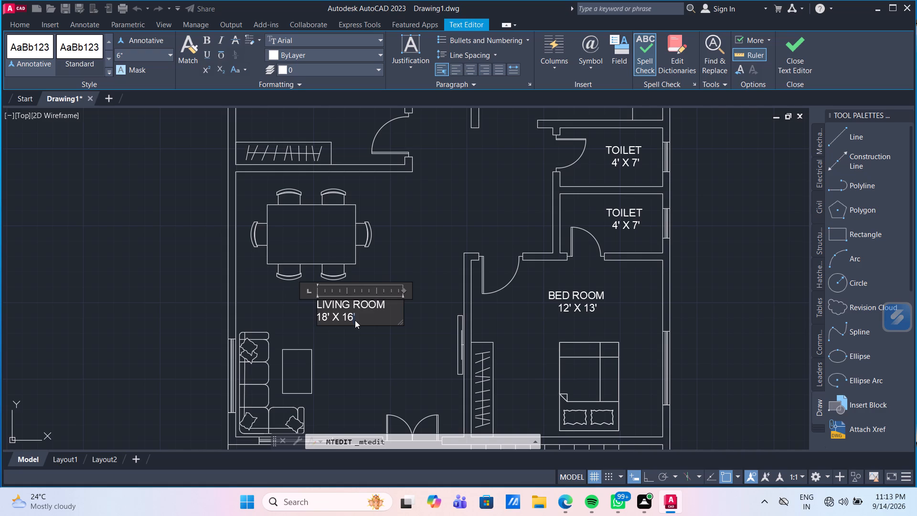
pyautogui.click(358, 314)
pyautogui.press('BackSpace')
pyautogui.press('BackSpace')
pyautogui.write('5\'6"')
# Indent the LIVING ROOM label's dimension line by three spaces beneath the name and finish editing the text.
pyautogui.press('Left')
pyautogui.press('Left')
pyautogui.press('Left')
pyautogui.press('Left')
pyautogui.press('Left')
pyautogui.press('Left')
pyautogui.press('Left')
pyautogui.press('Left')
pyautogui.press('Left')
pyautogui.press('Left')
pyautogui.press('Left')
pyautogui.press('space')
pyautogui.press('space')
pyautogui.press('space')
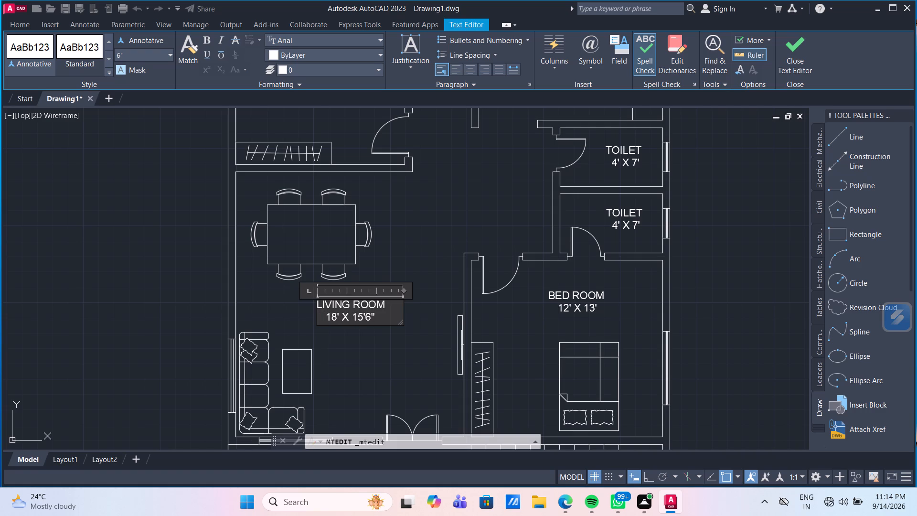
pyautogui.click(364, 366)
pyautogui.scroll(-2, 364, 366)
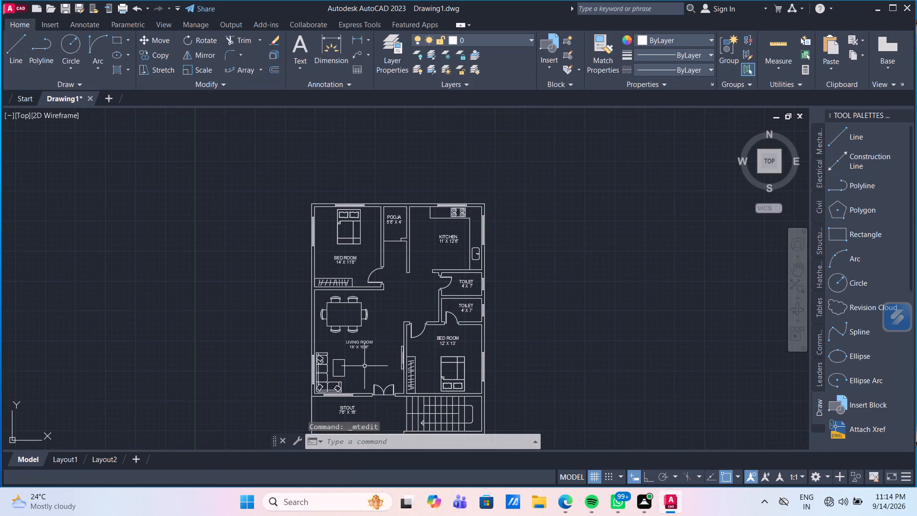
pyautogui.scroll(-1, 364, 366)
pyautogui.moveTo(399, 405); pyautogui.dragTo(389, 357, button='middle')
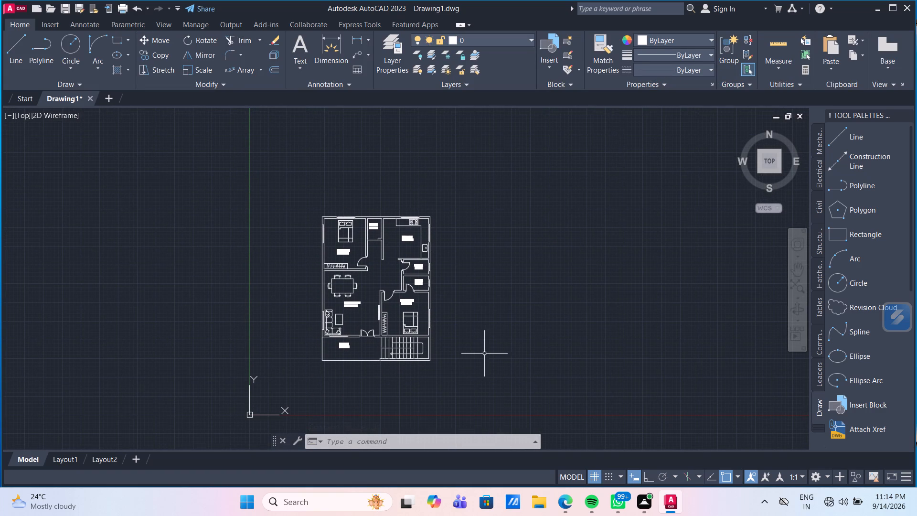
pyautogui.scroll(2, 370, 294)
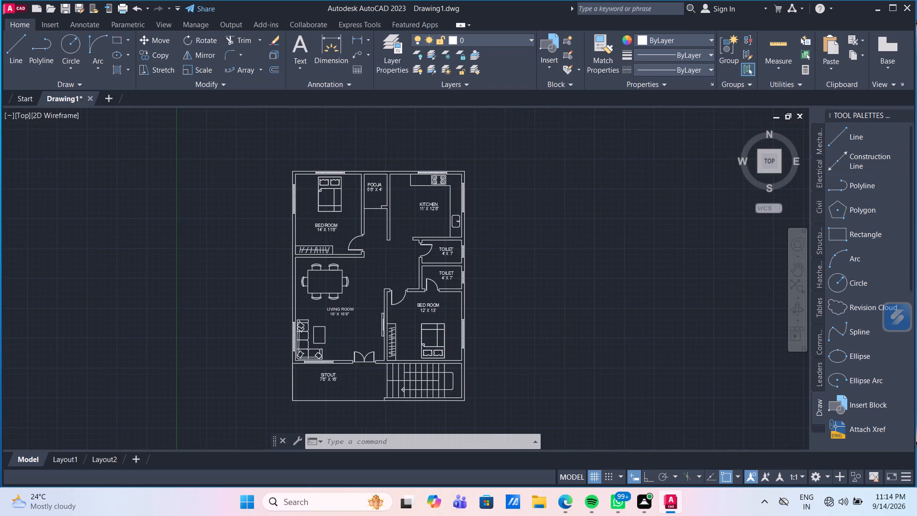
# Turn off command log file recording with the LOGFILEOFF command.
pyautogui.scroll(-2, 370, 293)
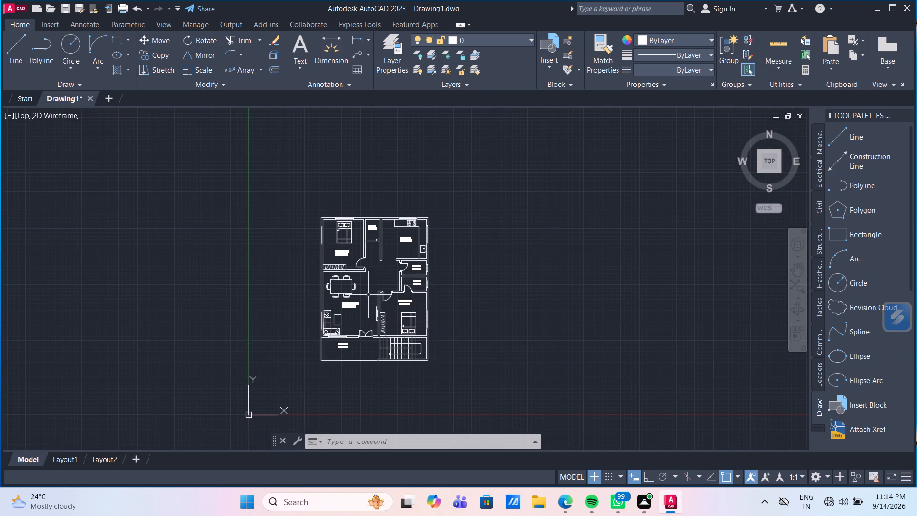
pyautogui.scroll(1, 378, 294)
pyautogui.click(452, 440)
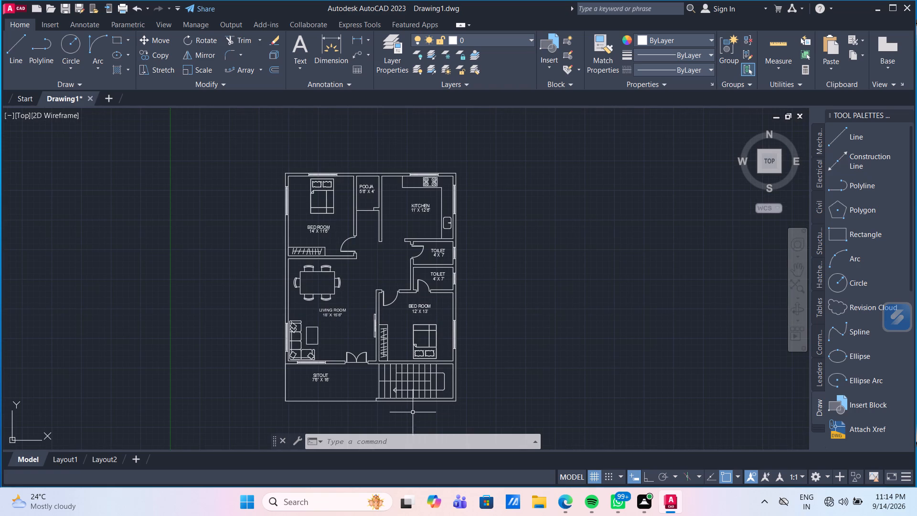
pyautogui.click(406, 446)
pyautogui.write('LOG')
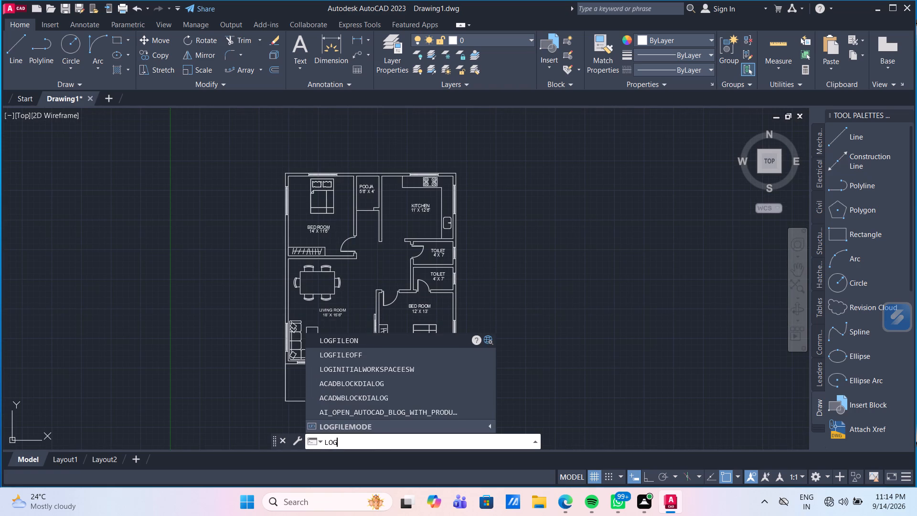
pyautogui.click(414, 357)
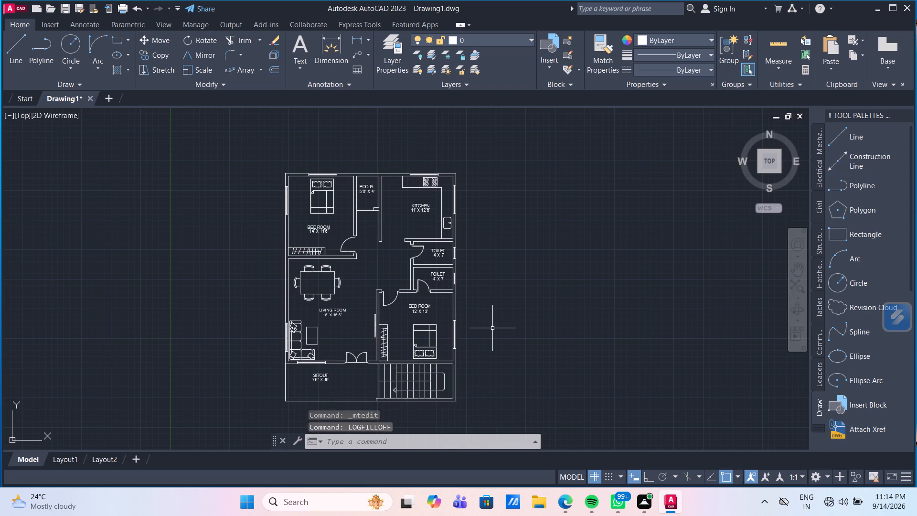
# Start a plot of the model with the DWG To PDF.pc3 plotter on ISO A4 (297.00 x 210.00 MM) paper.
pyautogui.write('PLOT')
pyautogui.press('Return')
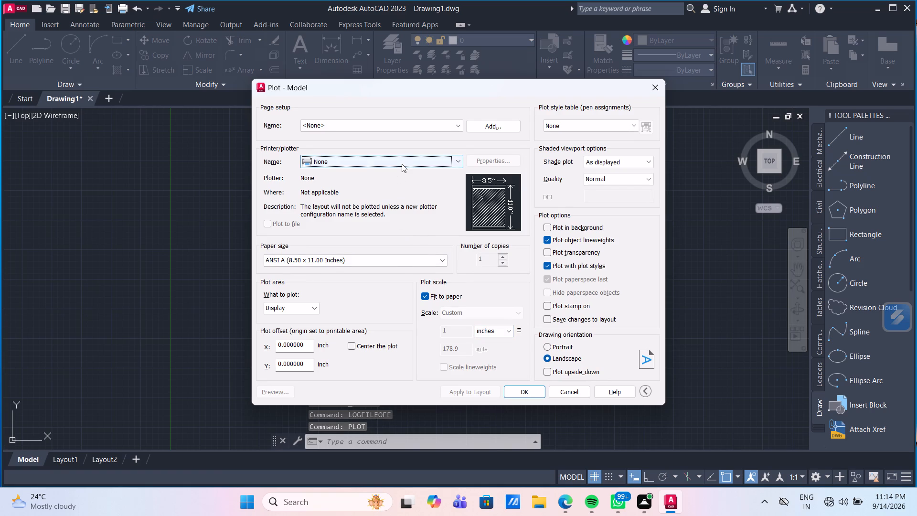
pyautogui.click(402, 164)
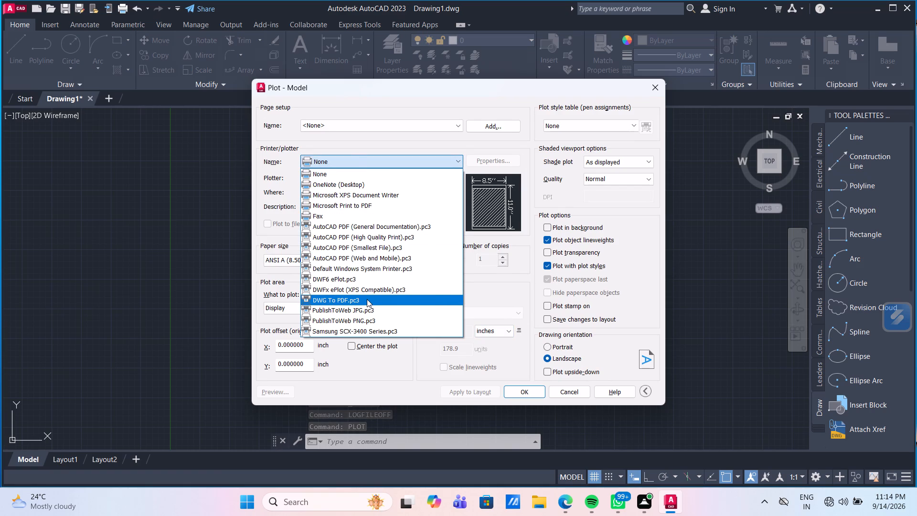
pyautogui.click(367, 299)
pyautogui.click(340, 260)
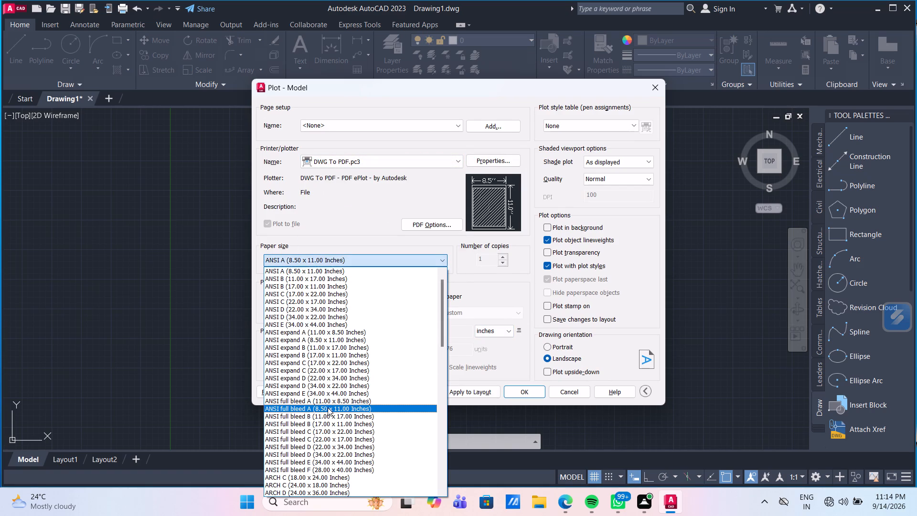
pyautogui.scroll(-13, 328, 408)
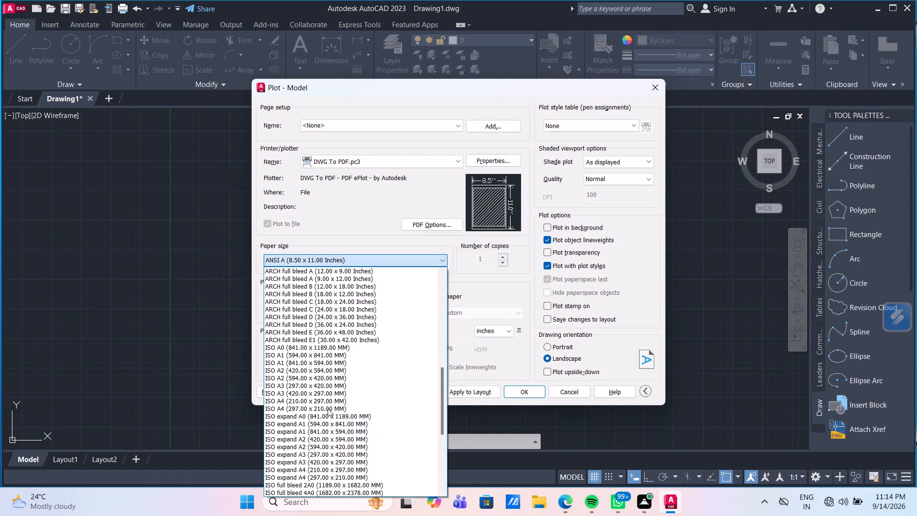
pyautogui.click(328, 408)
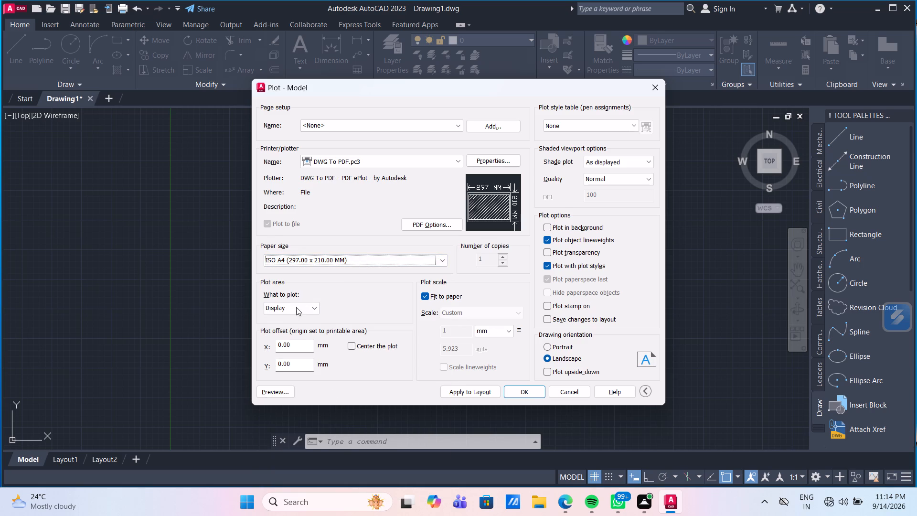
# Set the plot area to a window enclosing the whole floor plan with a small margin, and center the plot.
pyautogui.click(296, 310)
pyautogui.click(300, 343)
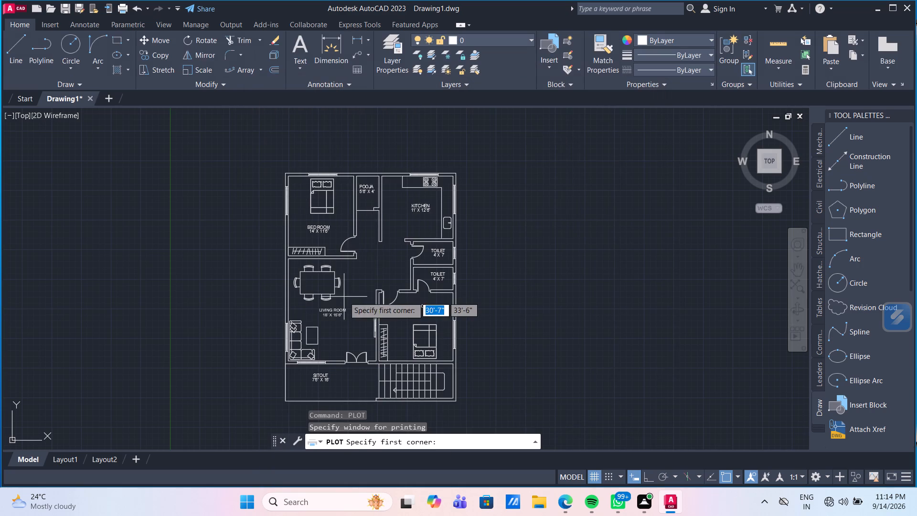
pyautogui.click(278, 167)
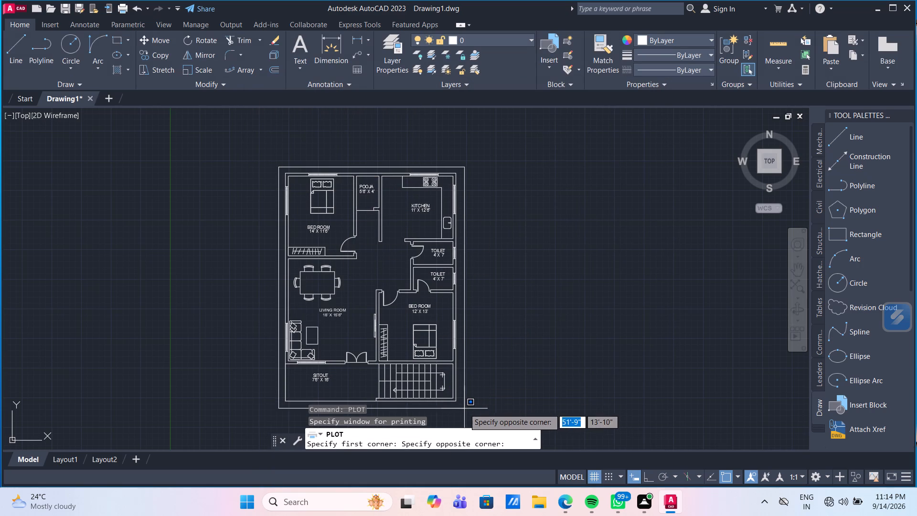
pyautogui.moveTo(464, 410); pyautogui.dragTo(446, 354, button='middle')
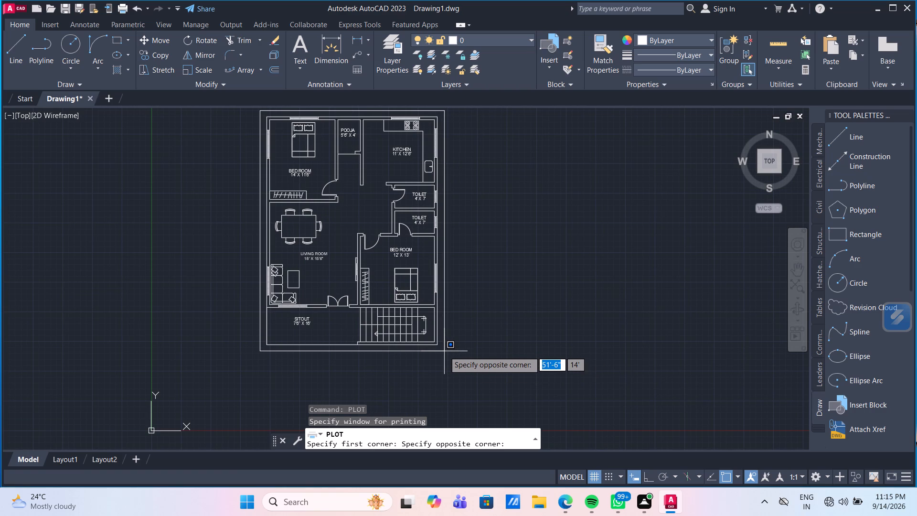
pyautogui.click(445, 353)
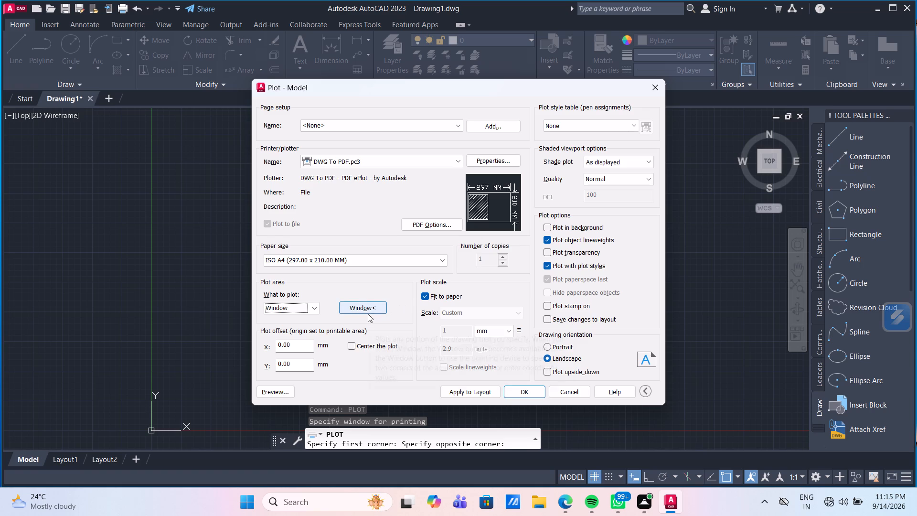
pyautogui.click(355, 347)
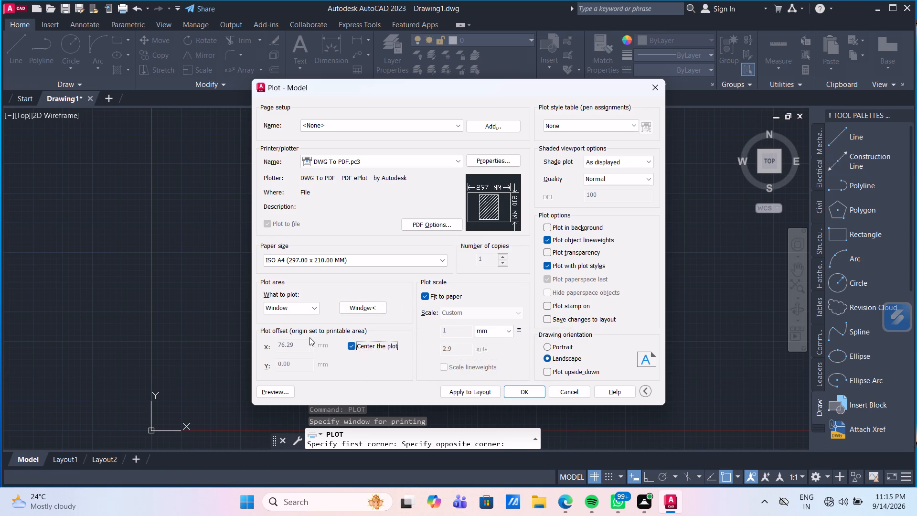
# Accept the plot settings and choose the CDA PDF folder on the Desktop as the plot file's location.
pyautogui.click(529, 389)
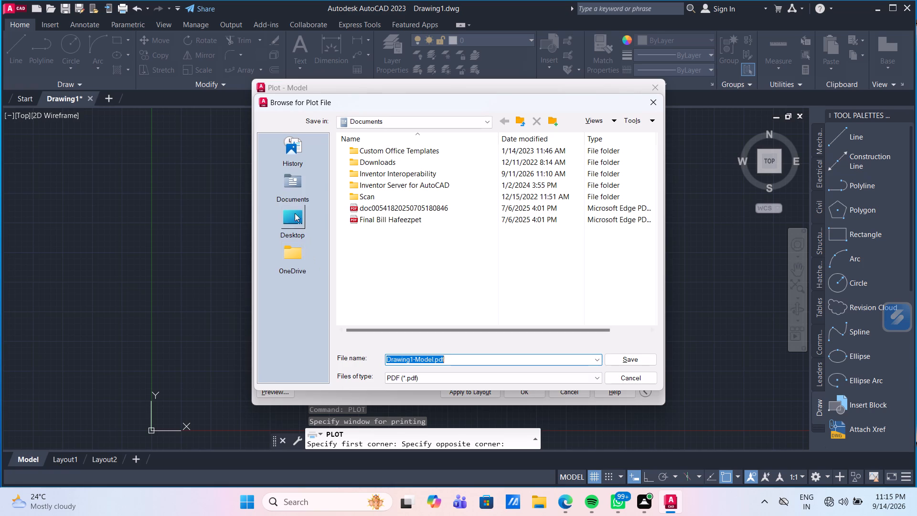
pyautogui.click(290, 223)
pyautogui.scroll(-3, 305, 230)
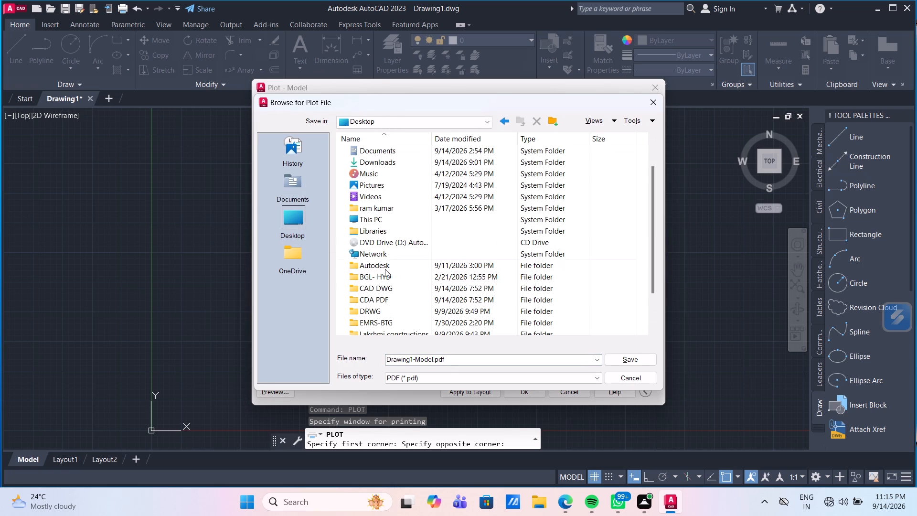
pyautogui.scroll(-1, 397, 287)
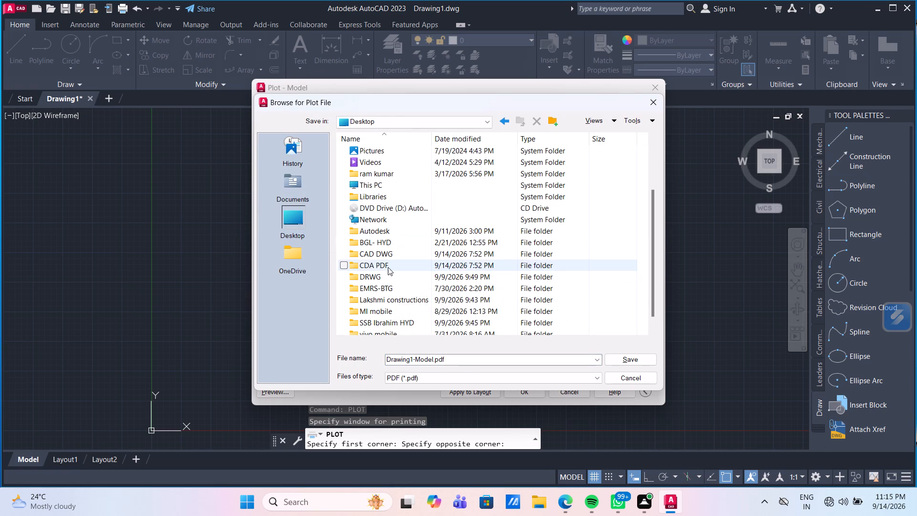
pyautogui.doubleClick(388, 265)
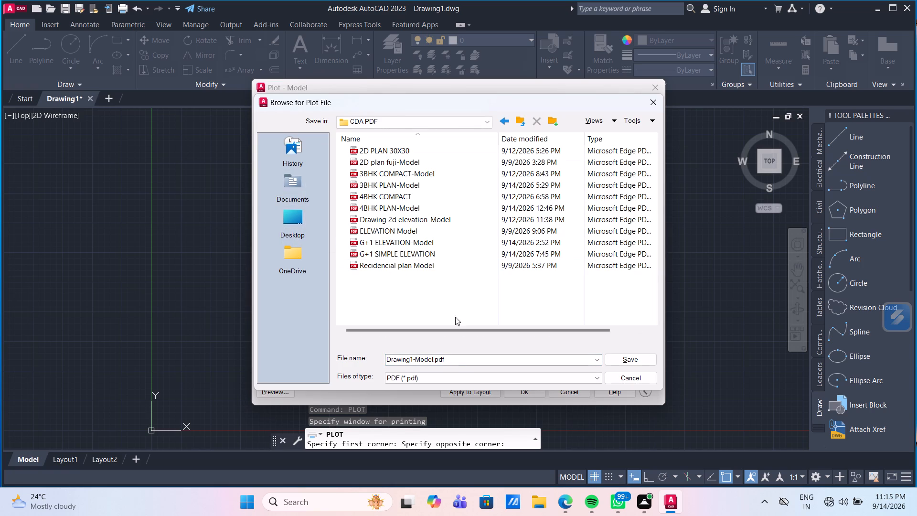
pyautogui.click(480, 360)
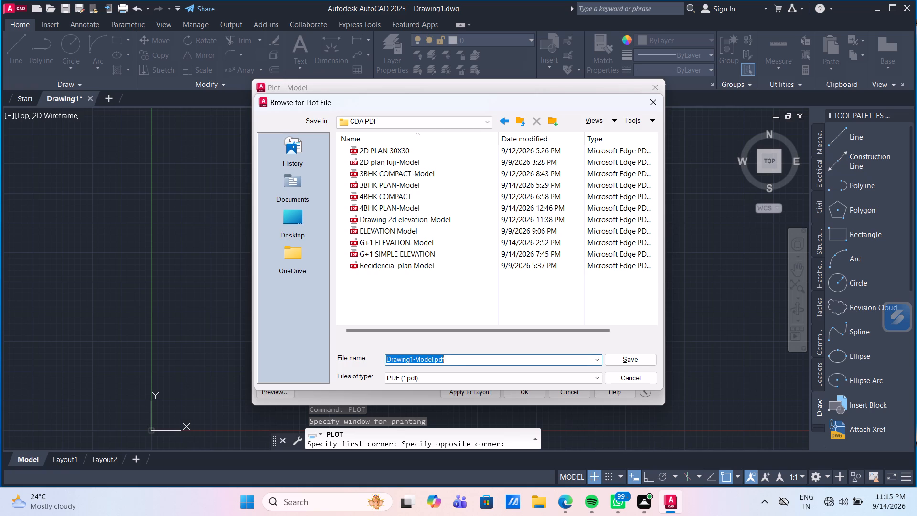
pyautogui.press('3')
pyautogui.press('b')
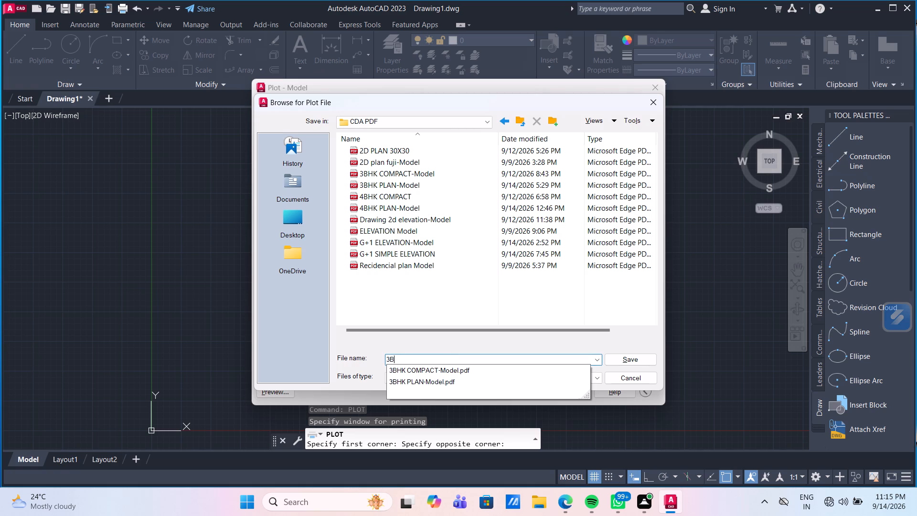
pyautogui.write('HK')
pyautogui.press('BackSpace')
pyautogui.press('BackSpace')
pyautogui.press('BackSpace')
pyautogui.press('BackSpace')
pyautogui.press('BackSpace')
# Save the plot file as 2BHK 30X40 PLAN and close the PDF viewer that opens.
pyautogui.press('2')
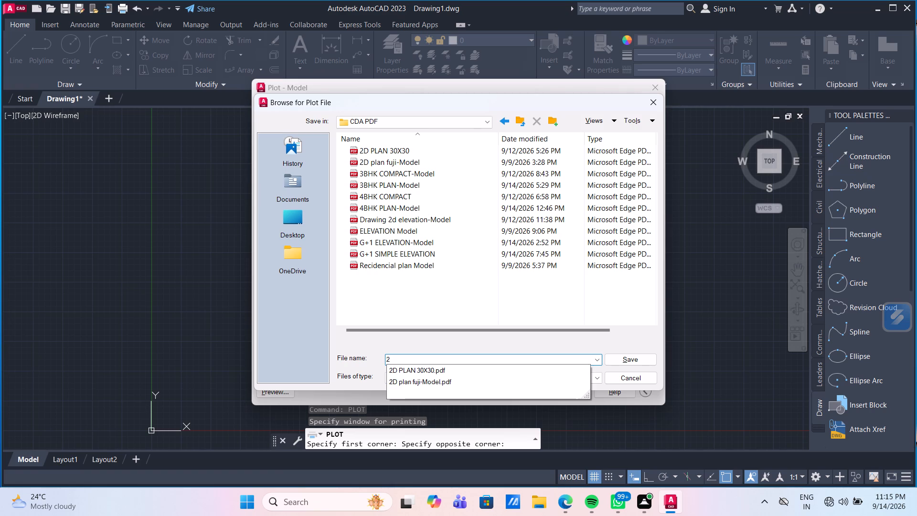
pyautogui.write('BHK')
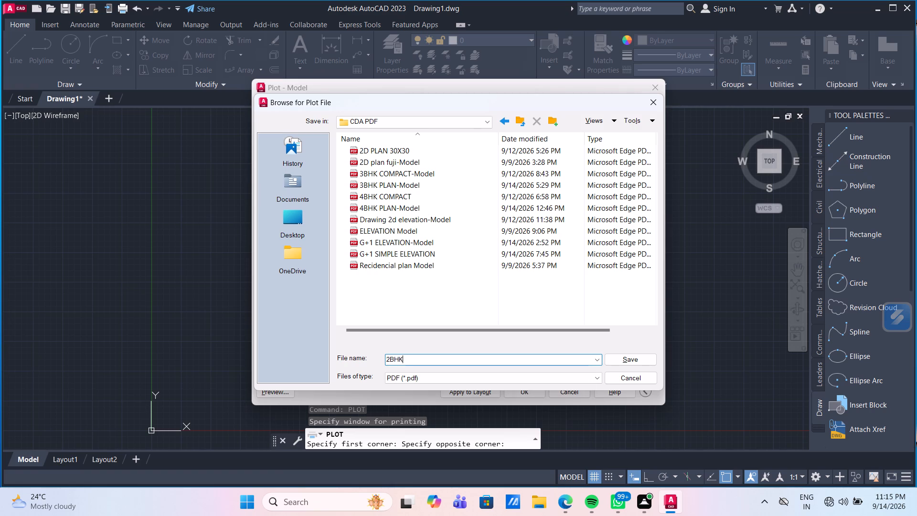
pyautogui.press('space')
pyautogui.write('30')
pyautogui.write('X40')
pyautogui.press('space')
pyautogui.write('PLAN')
pyautogui.click(622, 361)
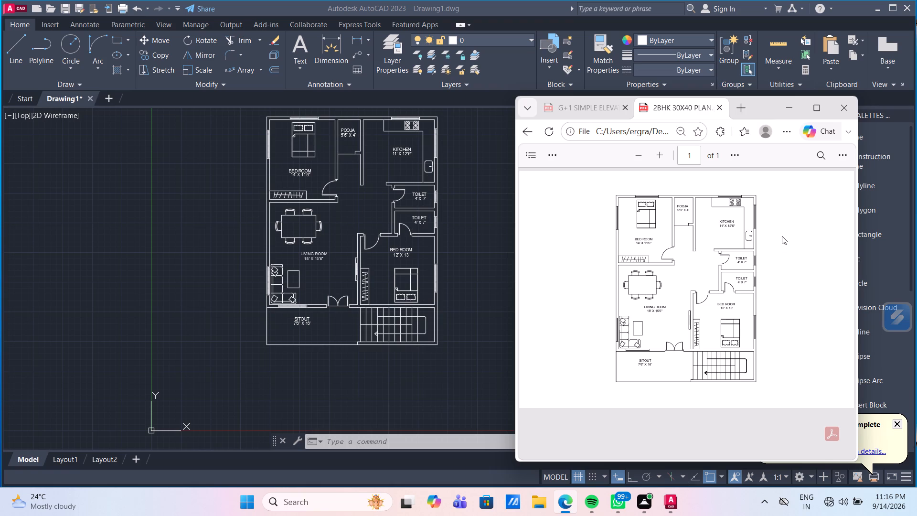
pyautogui.click(844, 113)
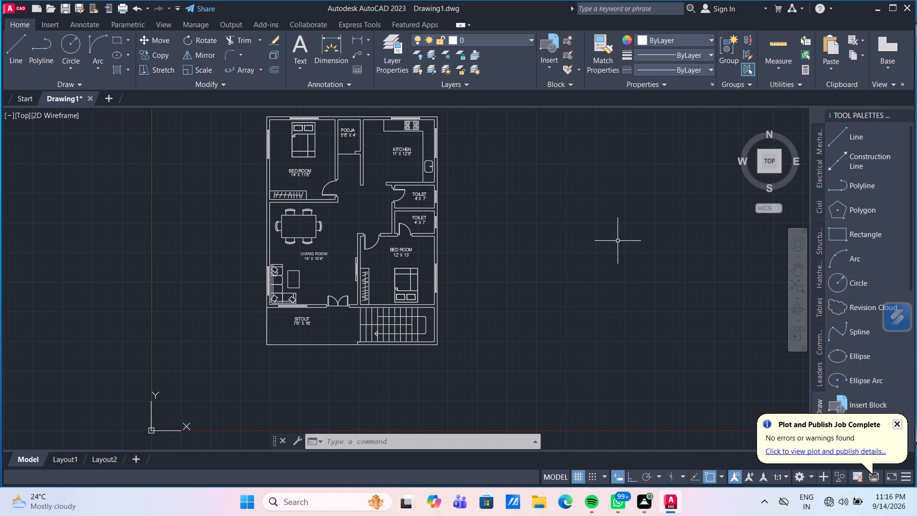
# Save the drawing as 2BHK 30X40 PLAN in the CAD DWG folder on the Desktop.
pyautogui.hotkey('ctrl', 's')
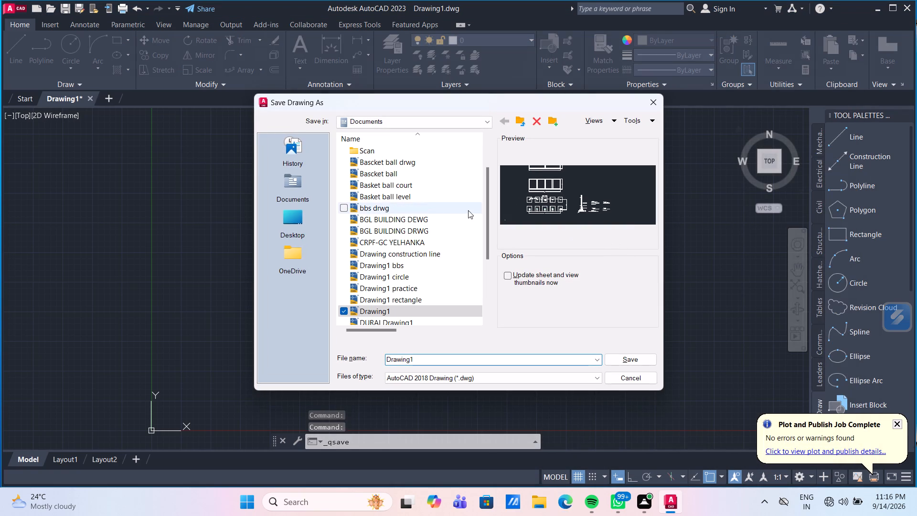
pyautogui.scroll(-5, 437, 257)
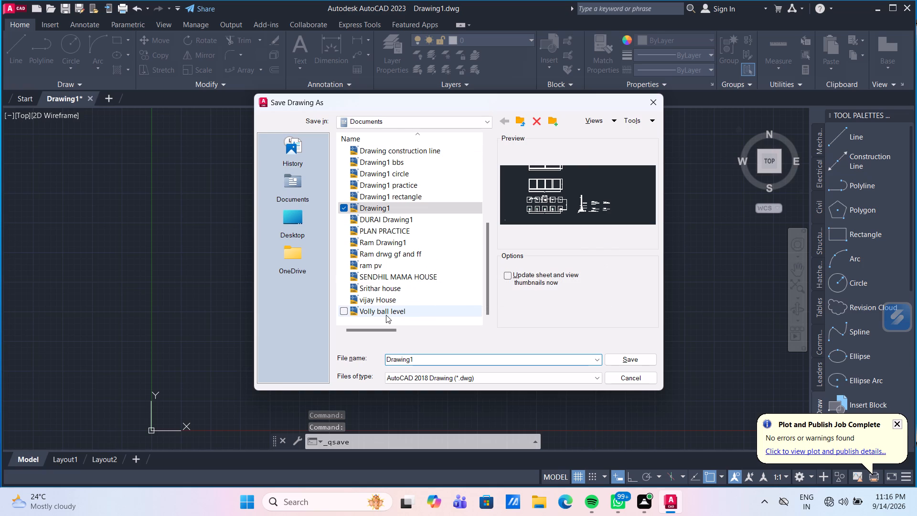
pyautogui.click(291, 220)
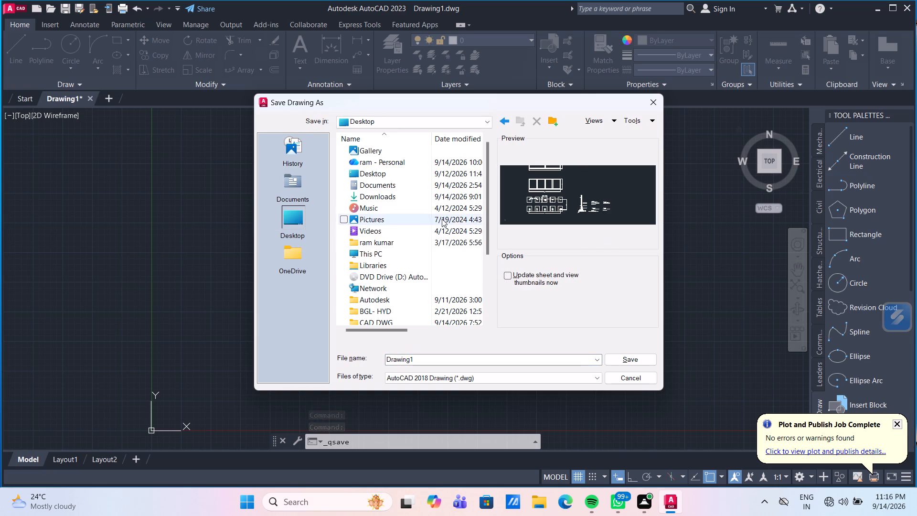
pyautogui.scroll(-1, 396, 310)
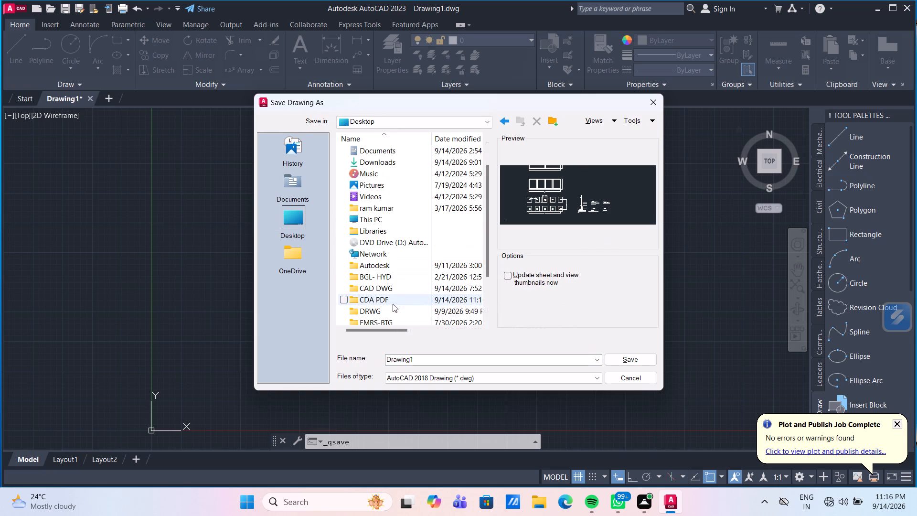
pyautogui.doubleClick(394, 290)
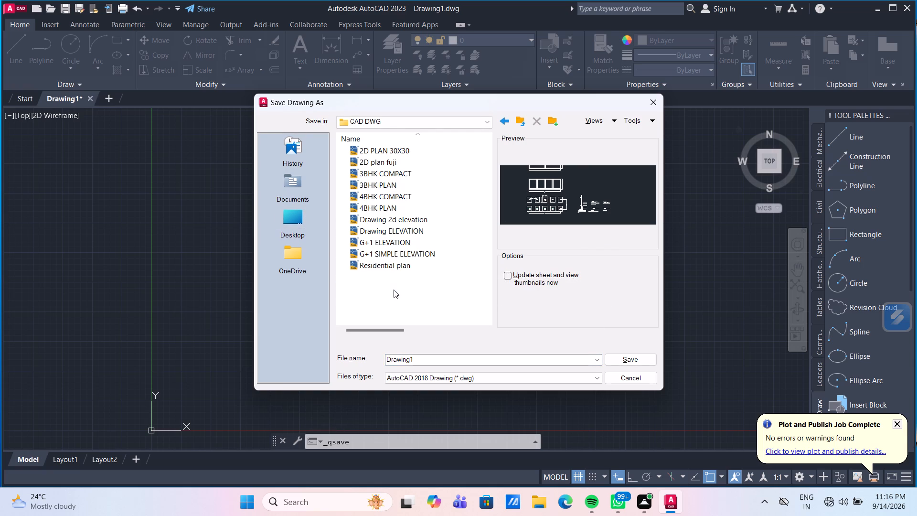
pyautogui.click(501, 361)
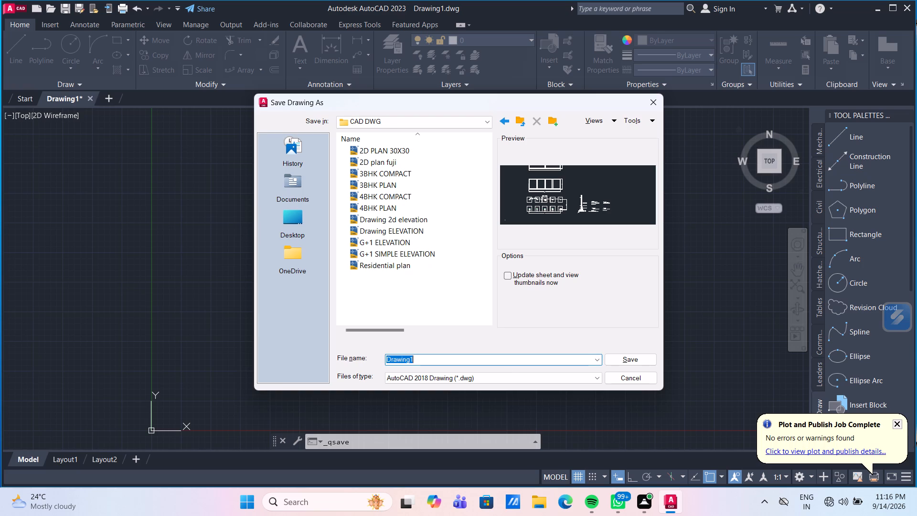
pyautogui.press('2')
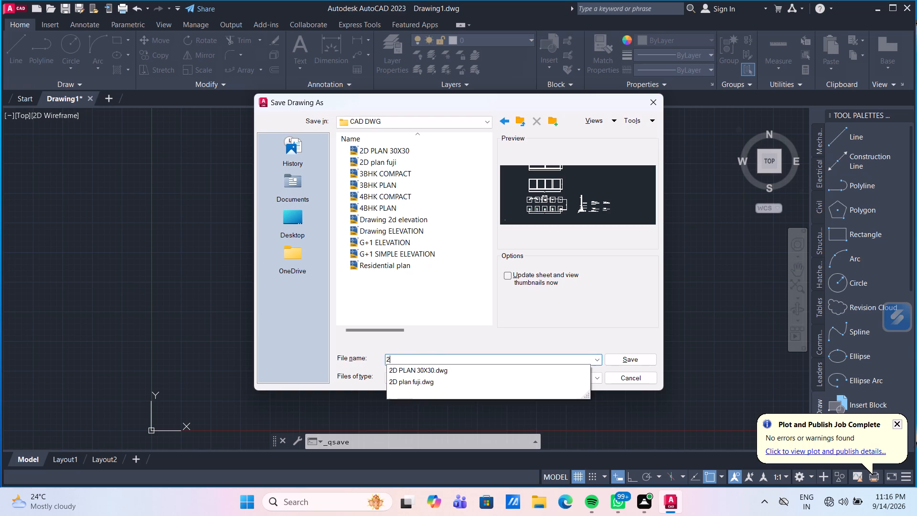
pyautogui.write('BHK')
pyautogui.press('space')
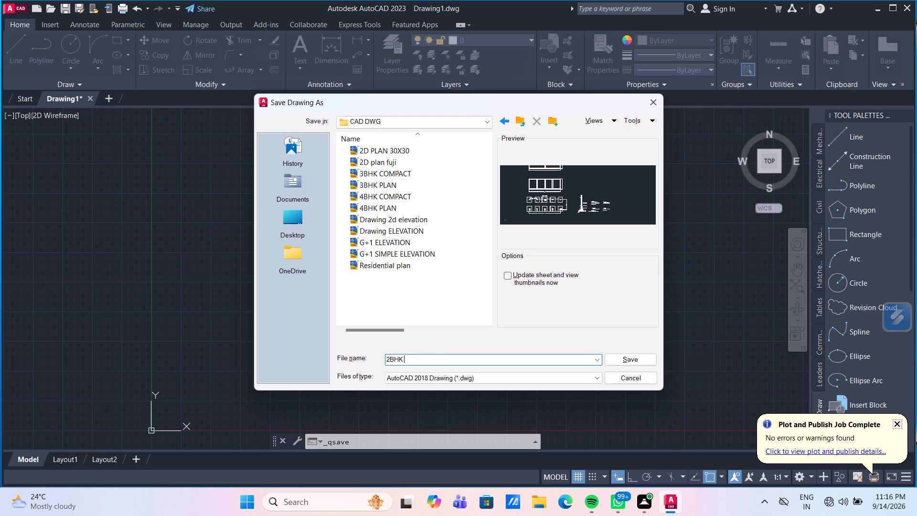
pyautogui.press('3')
pyautogui.press('0')
pyautogui.write('X40 PLAN')
pyautogui.click(631, 361)
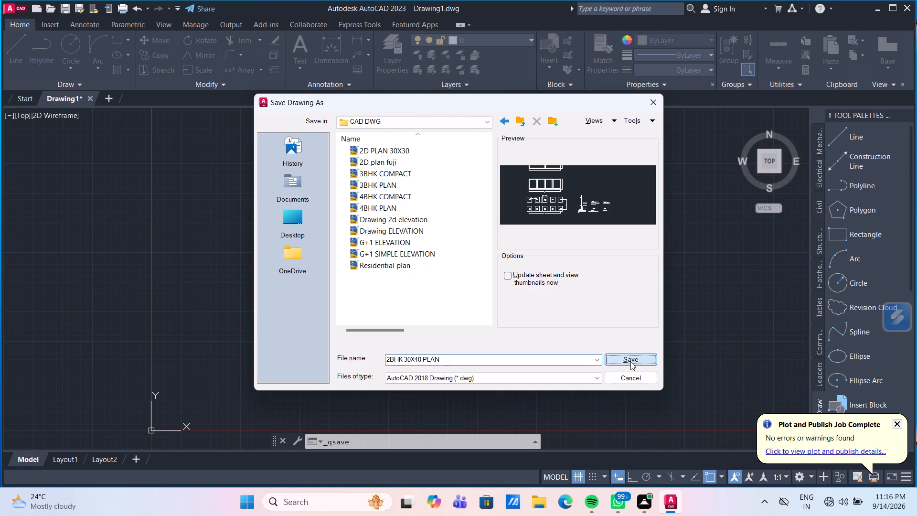